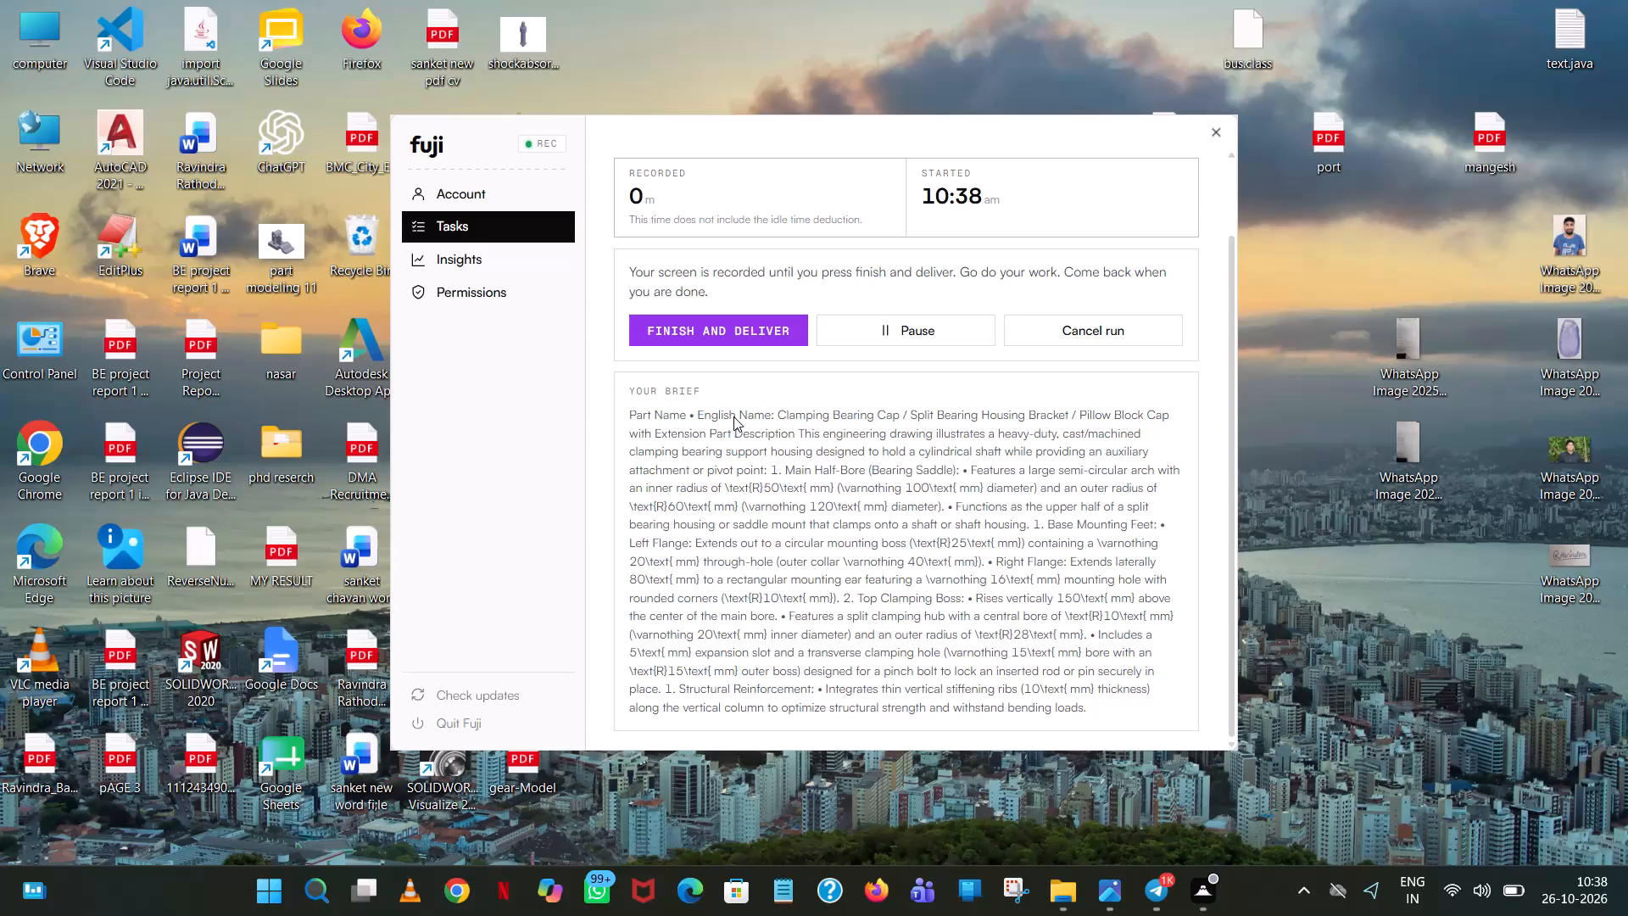
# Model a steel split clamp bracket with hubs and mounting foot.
# Start SOLIDWORKS 2020 and create a new part document.
pyautogui.doubleClick(182, 650)
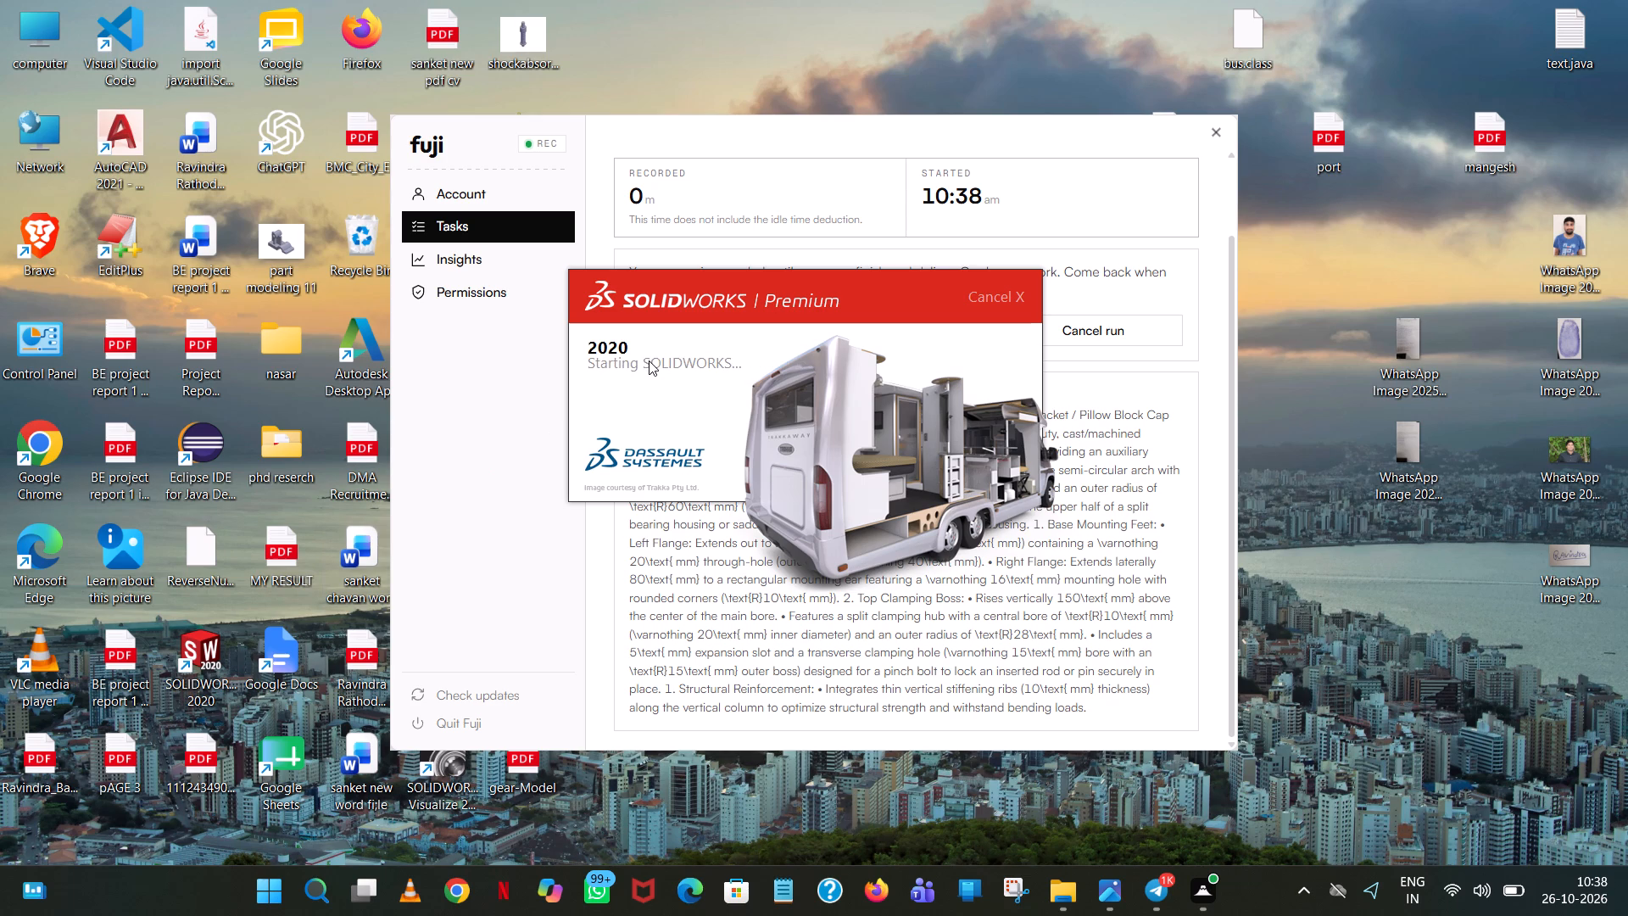
pyautogui.click(0, 0)
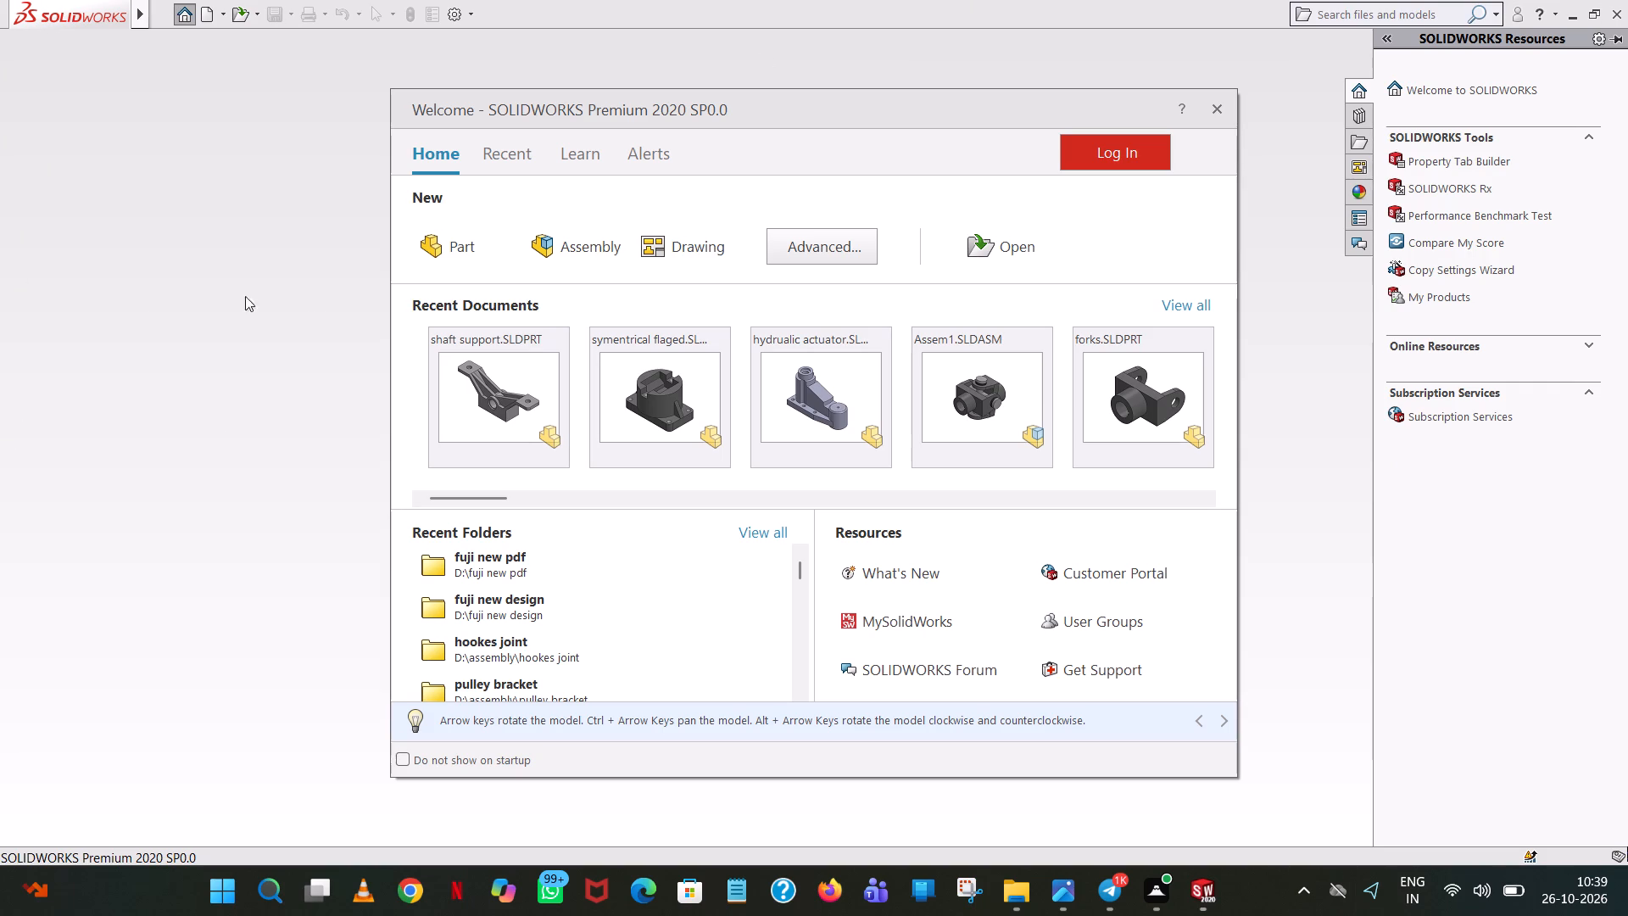
pyautogui.doubleClick(424, 255)
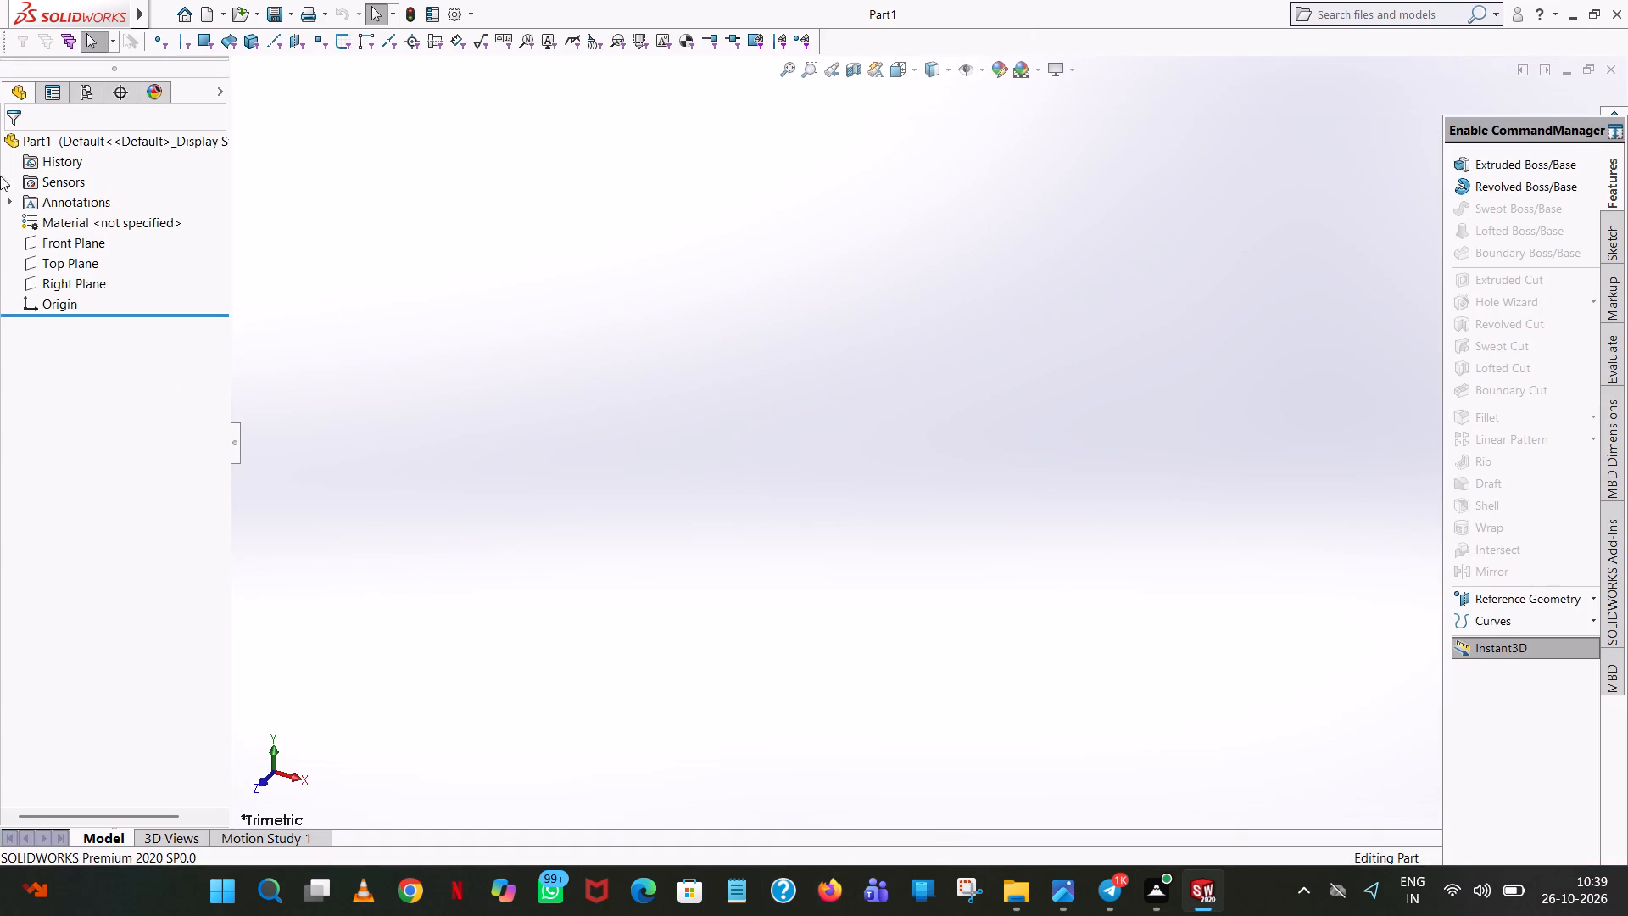
# Open a new sketch on the Front Plane and start the Circle tool.
pyautogui.click(87, 245)
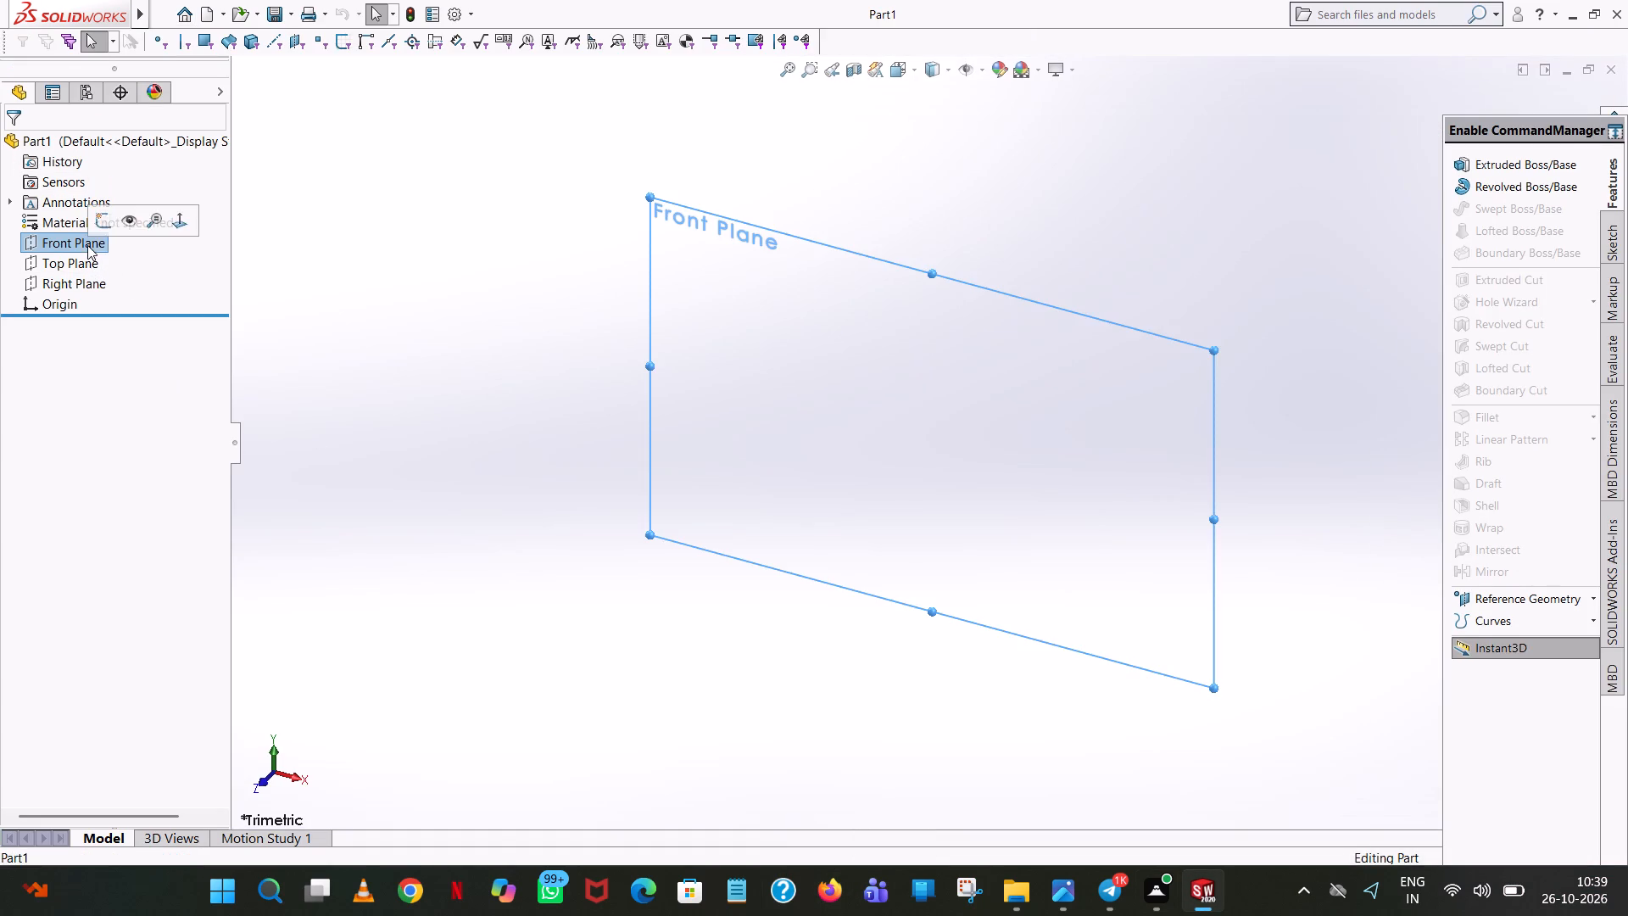
pyautogui.click(113, 222)
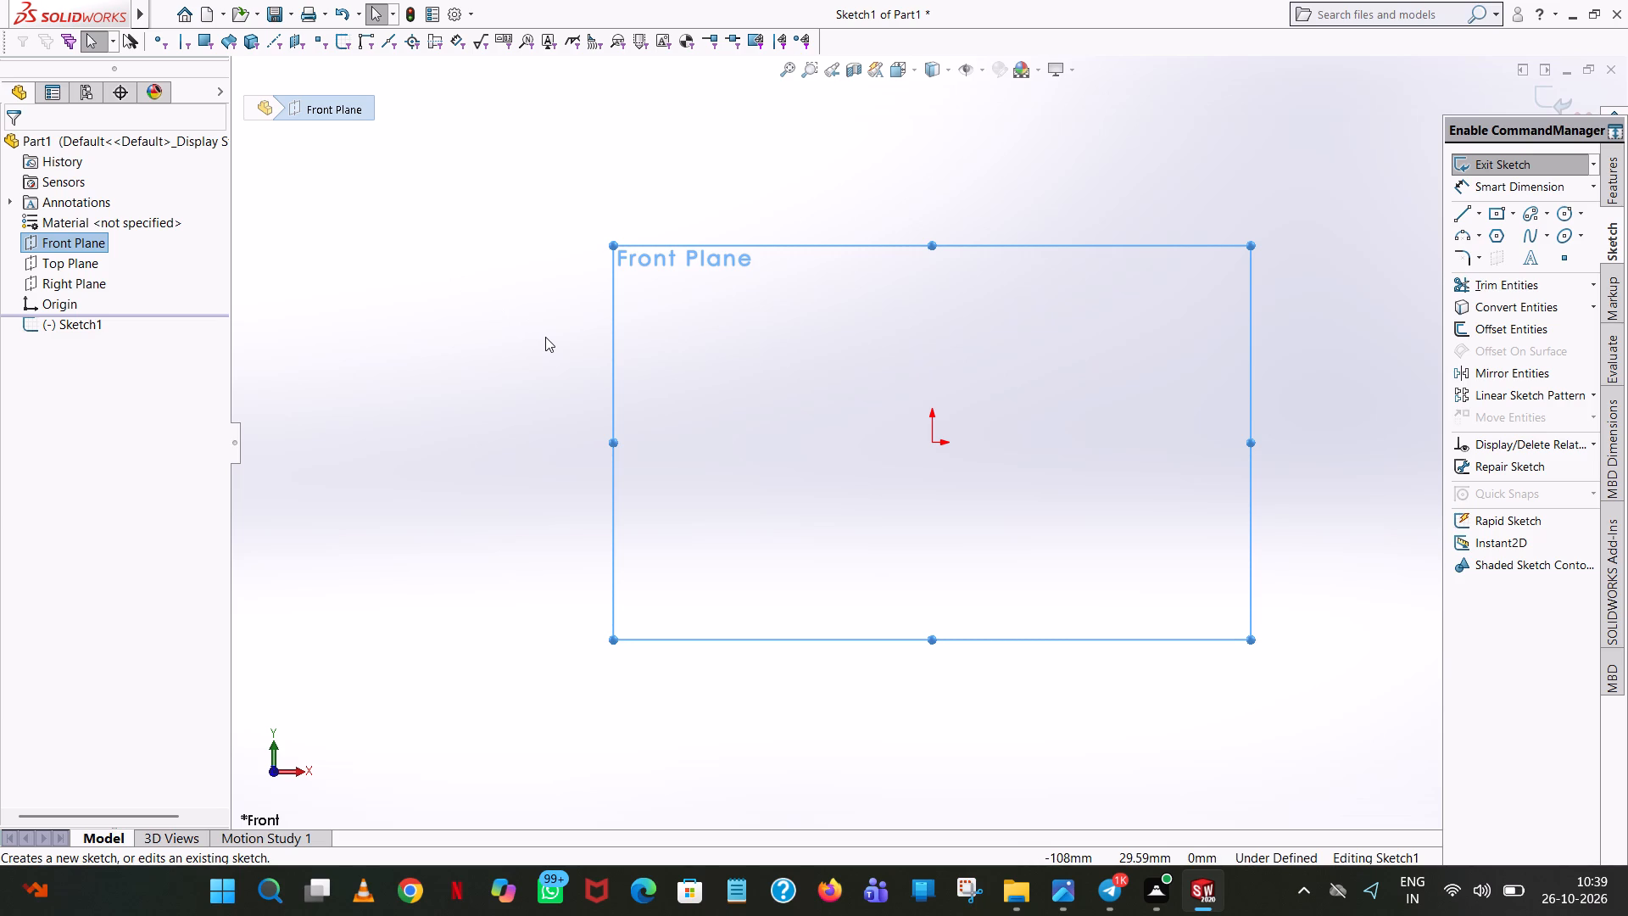
pyautogui.scroll(-2, 0, 915)
pyautogui.click(1566, 215)
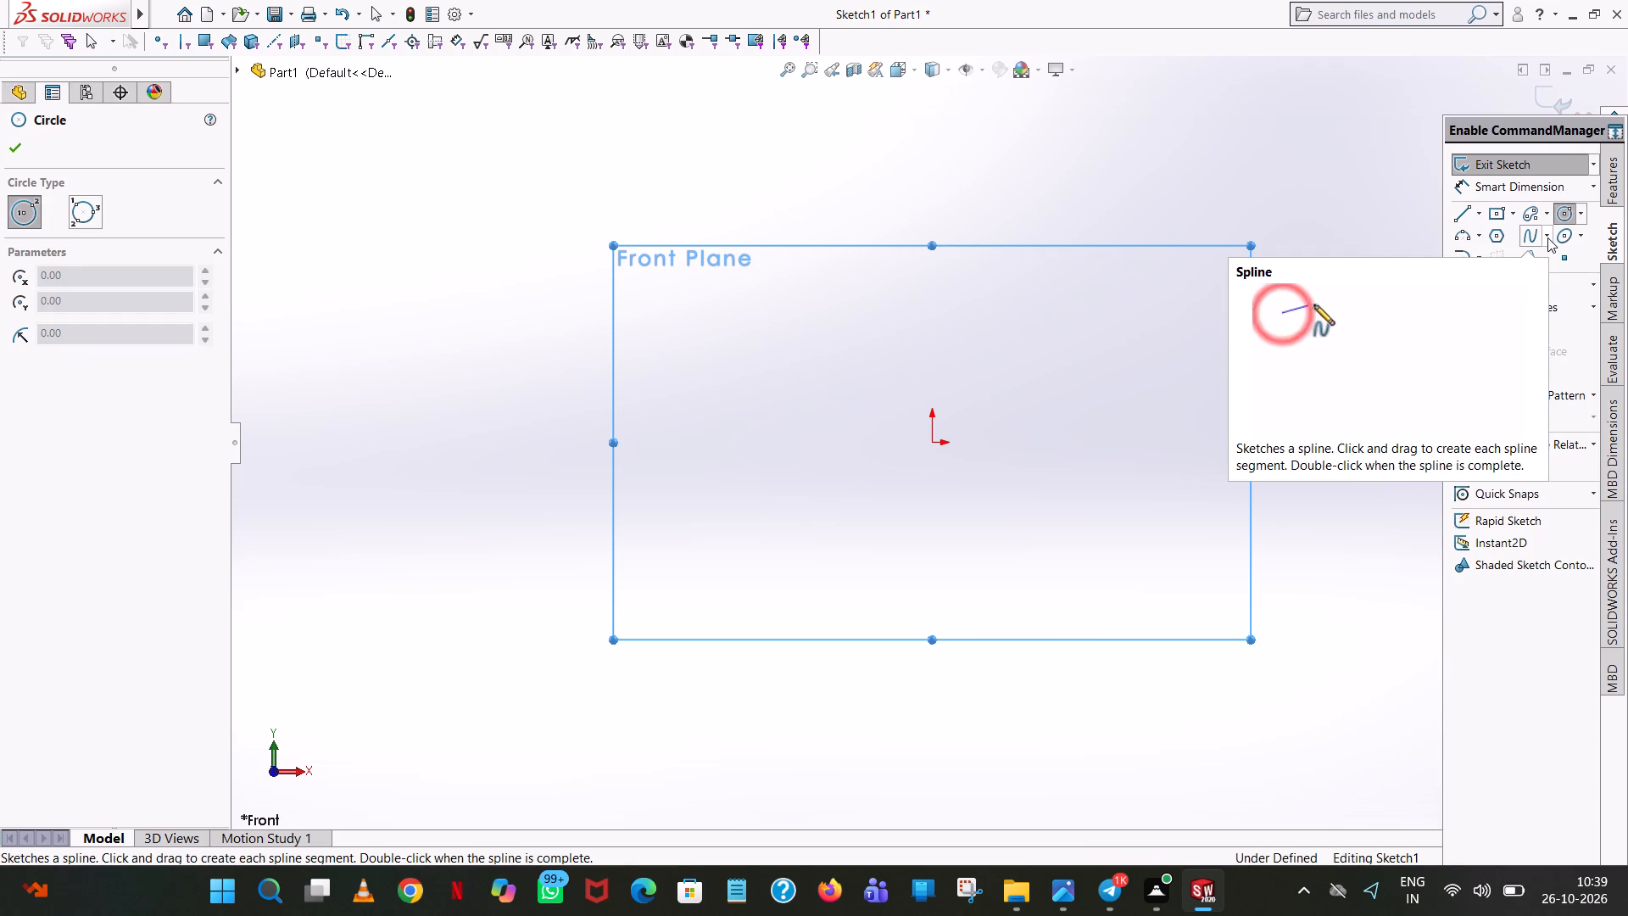
pyautogui.scroll(11, 1627, 895)
# Switch from the part sketch to the Windows desktop.
pyautogui.middleClick(1627, 895)
pyautogui.middleClick(1627, 895)
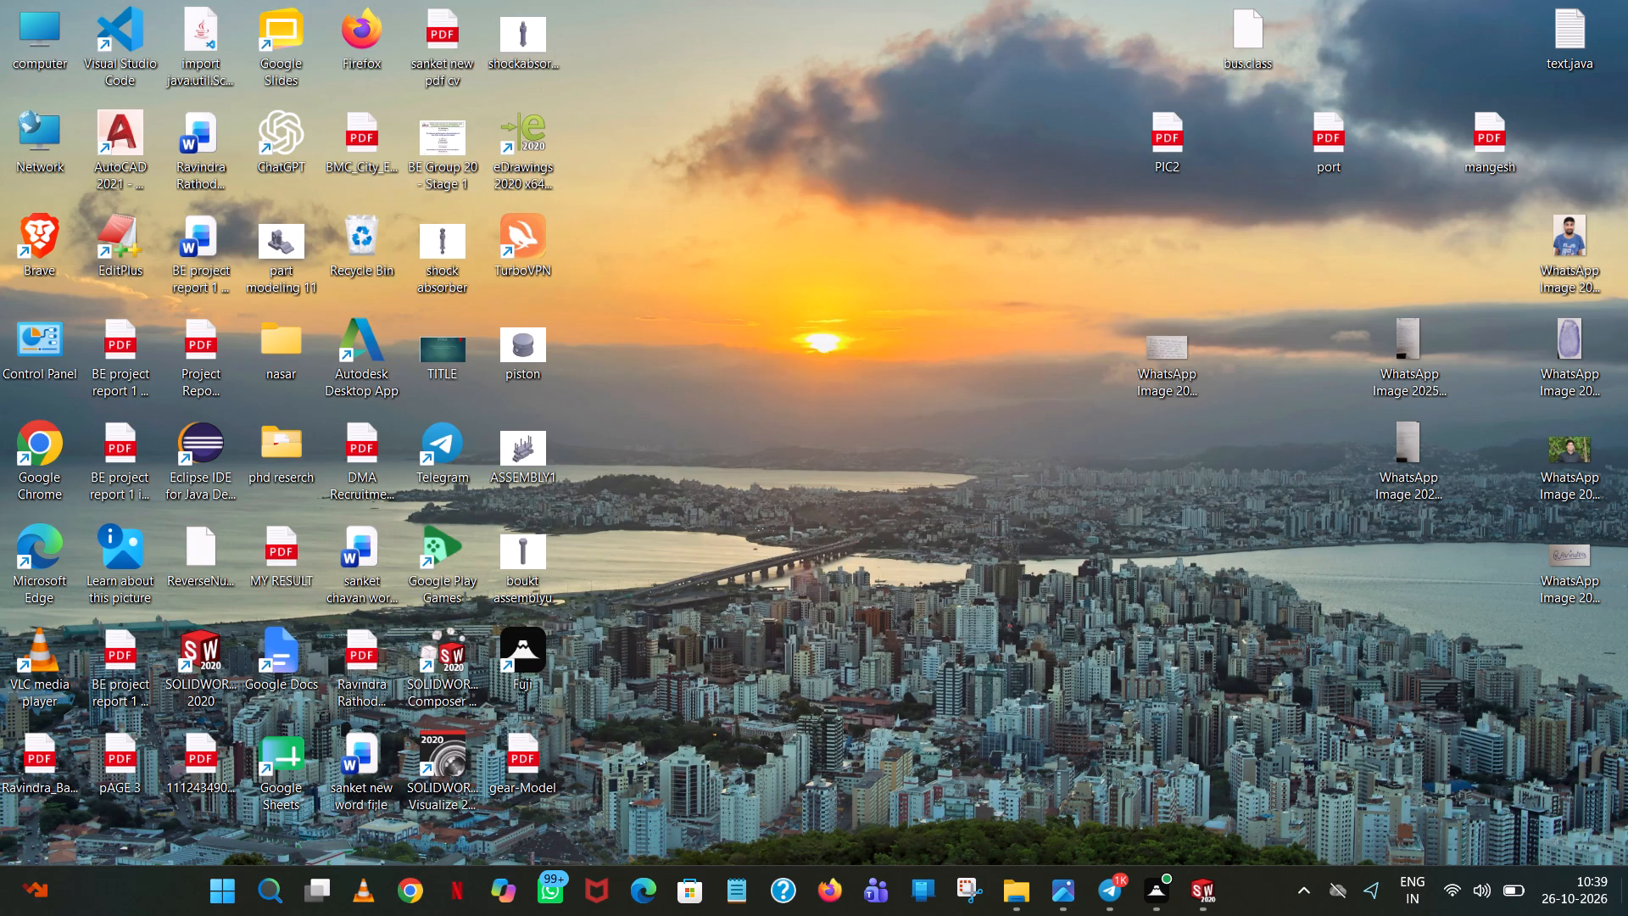
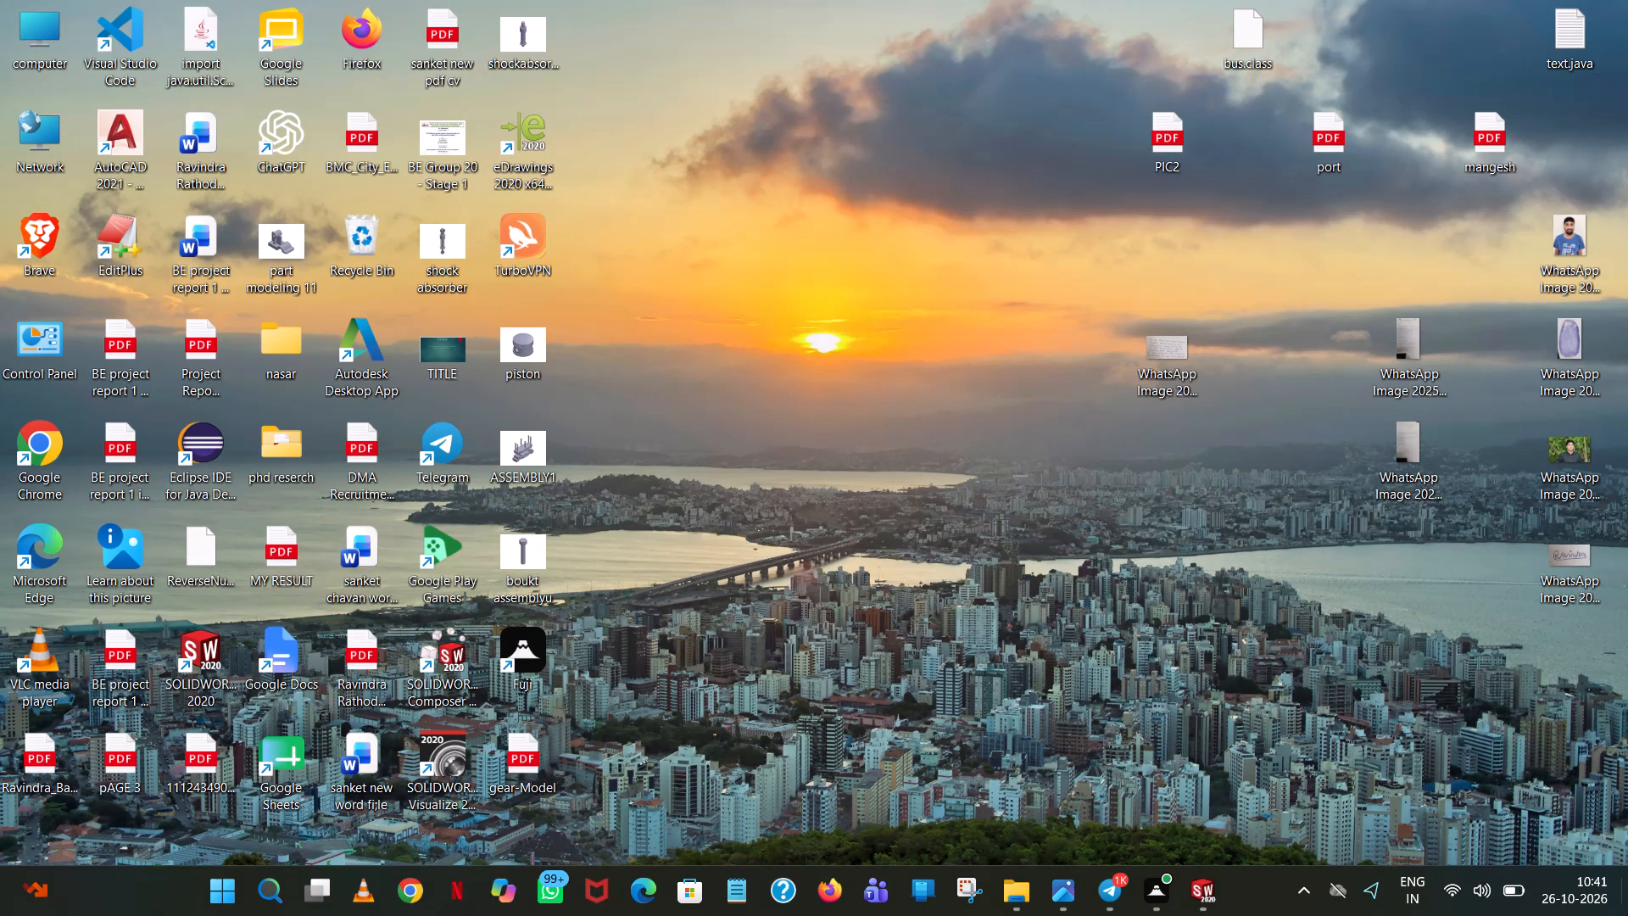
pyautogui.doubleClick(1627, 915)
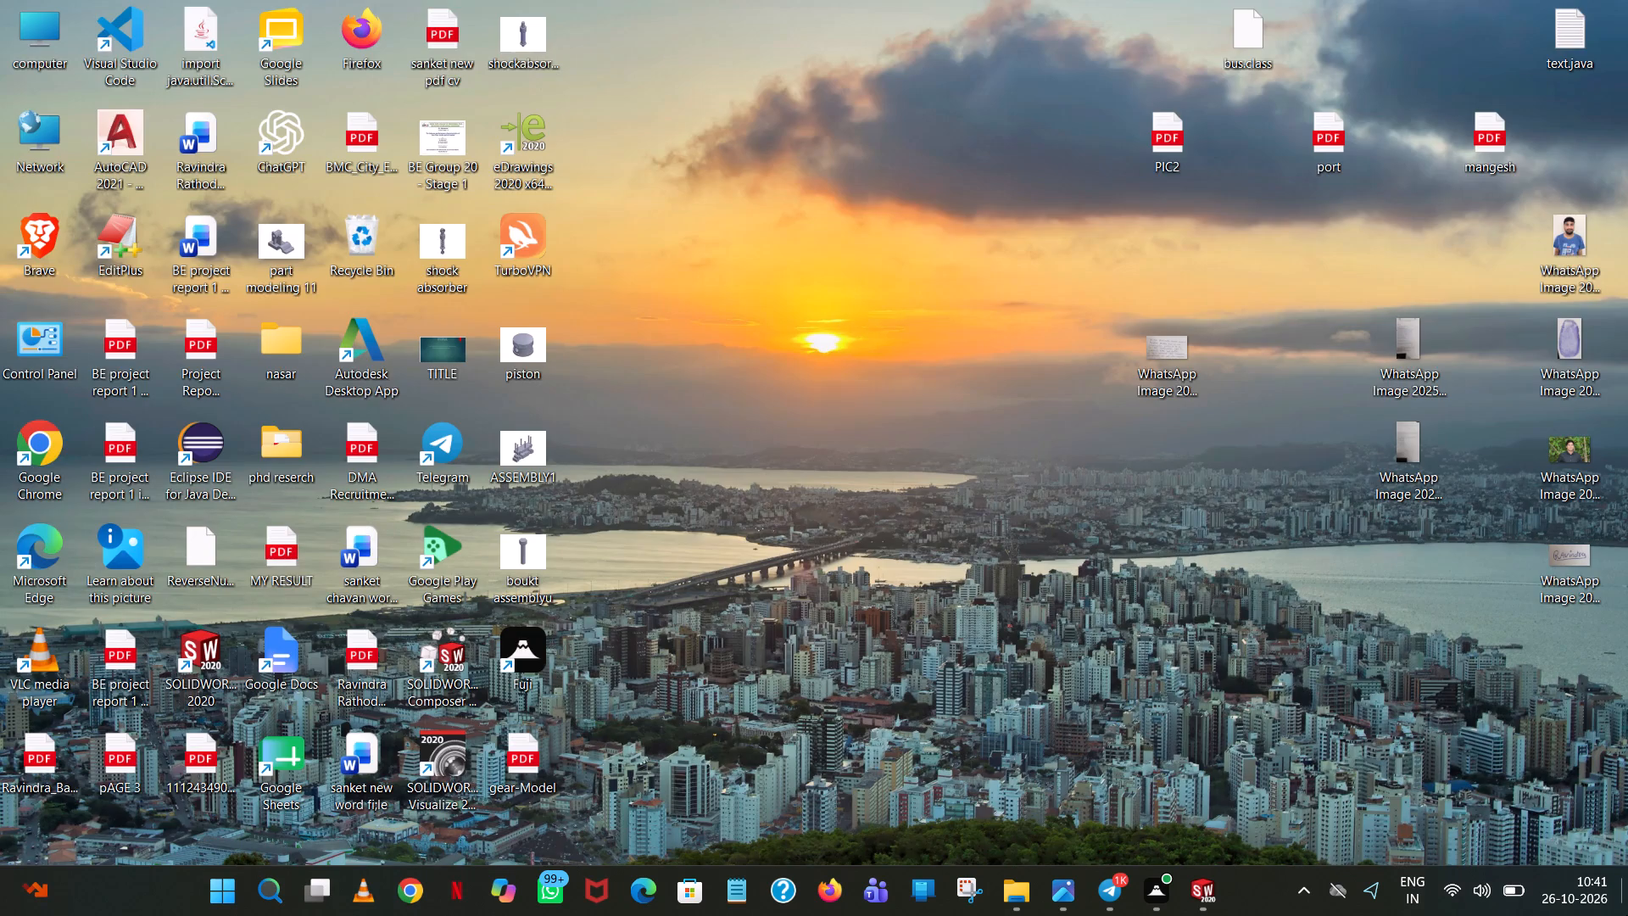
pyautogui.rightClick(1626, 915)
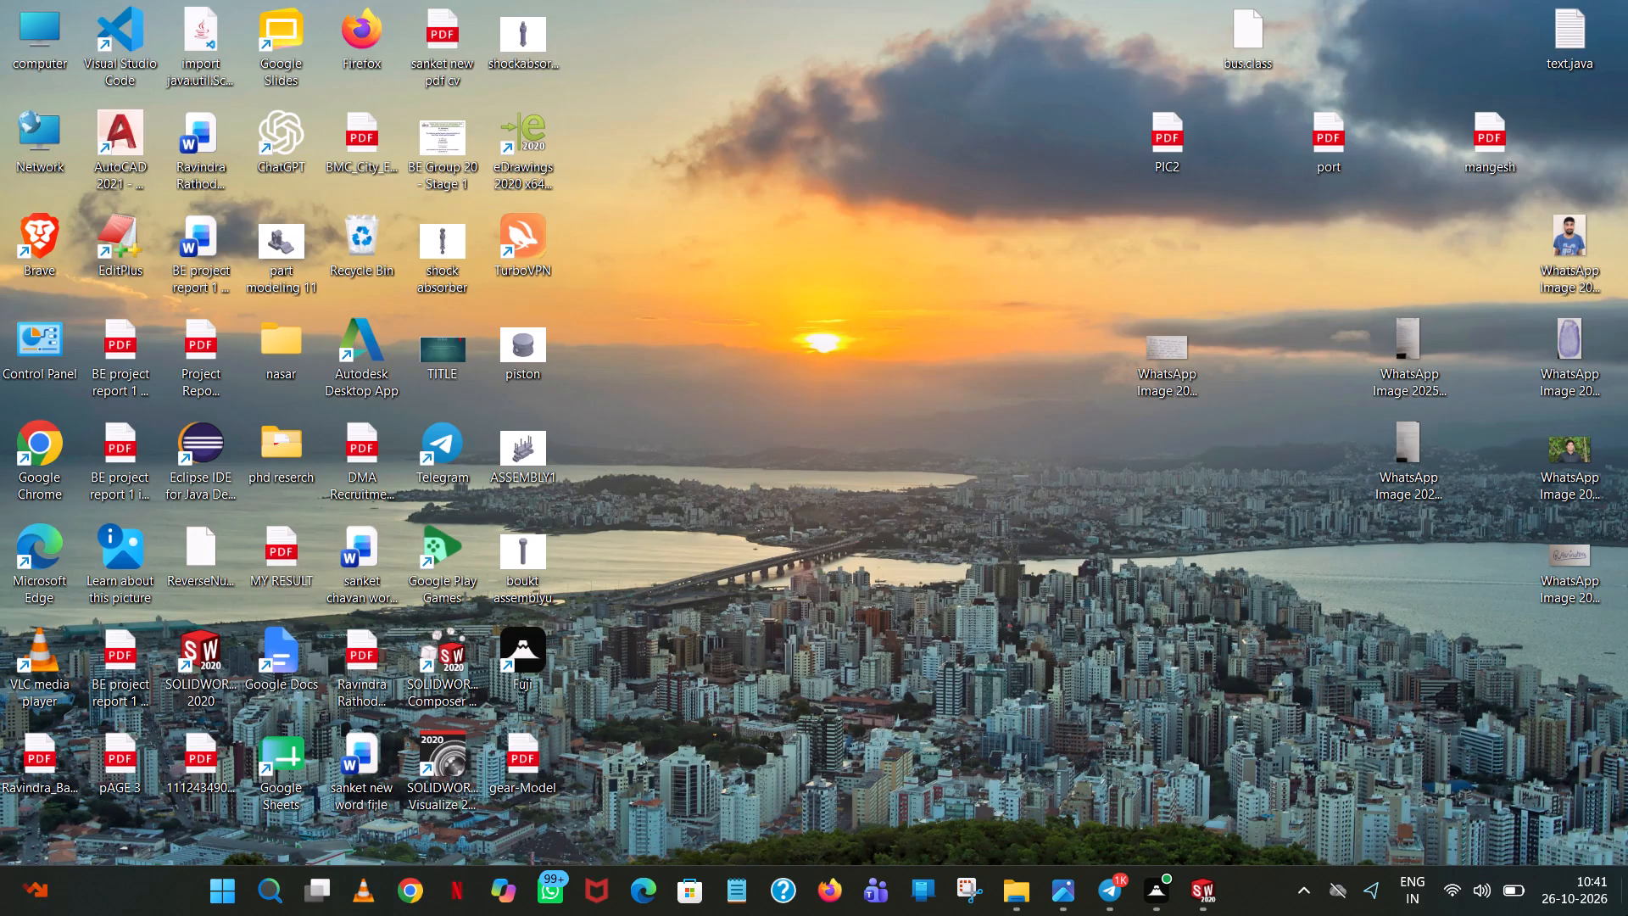
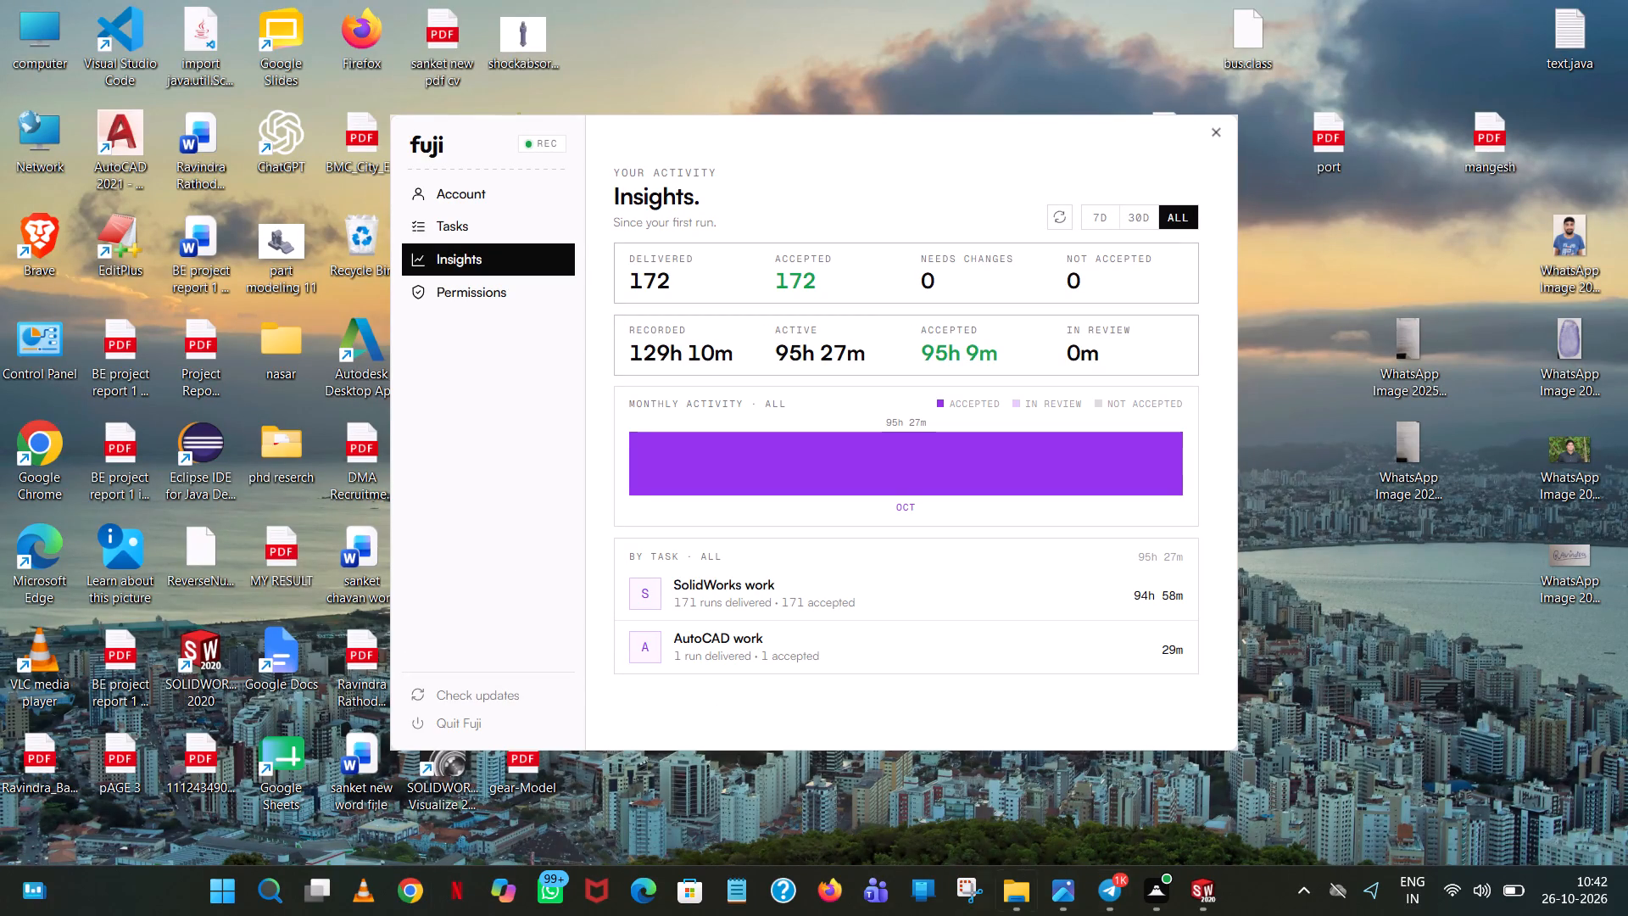
# Switch to SOLIDWORKS and sketch a circle of radius 50 mm centred on the origin.
pyautogui.click(1201, 907)
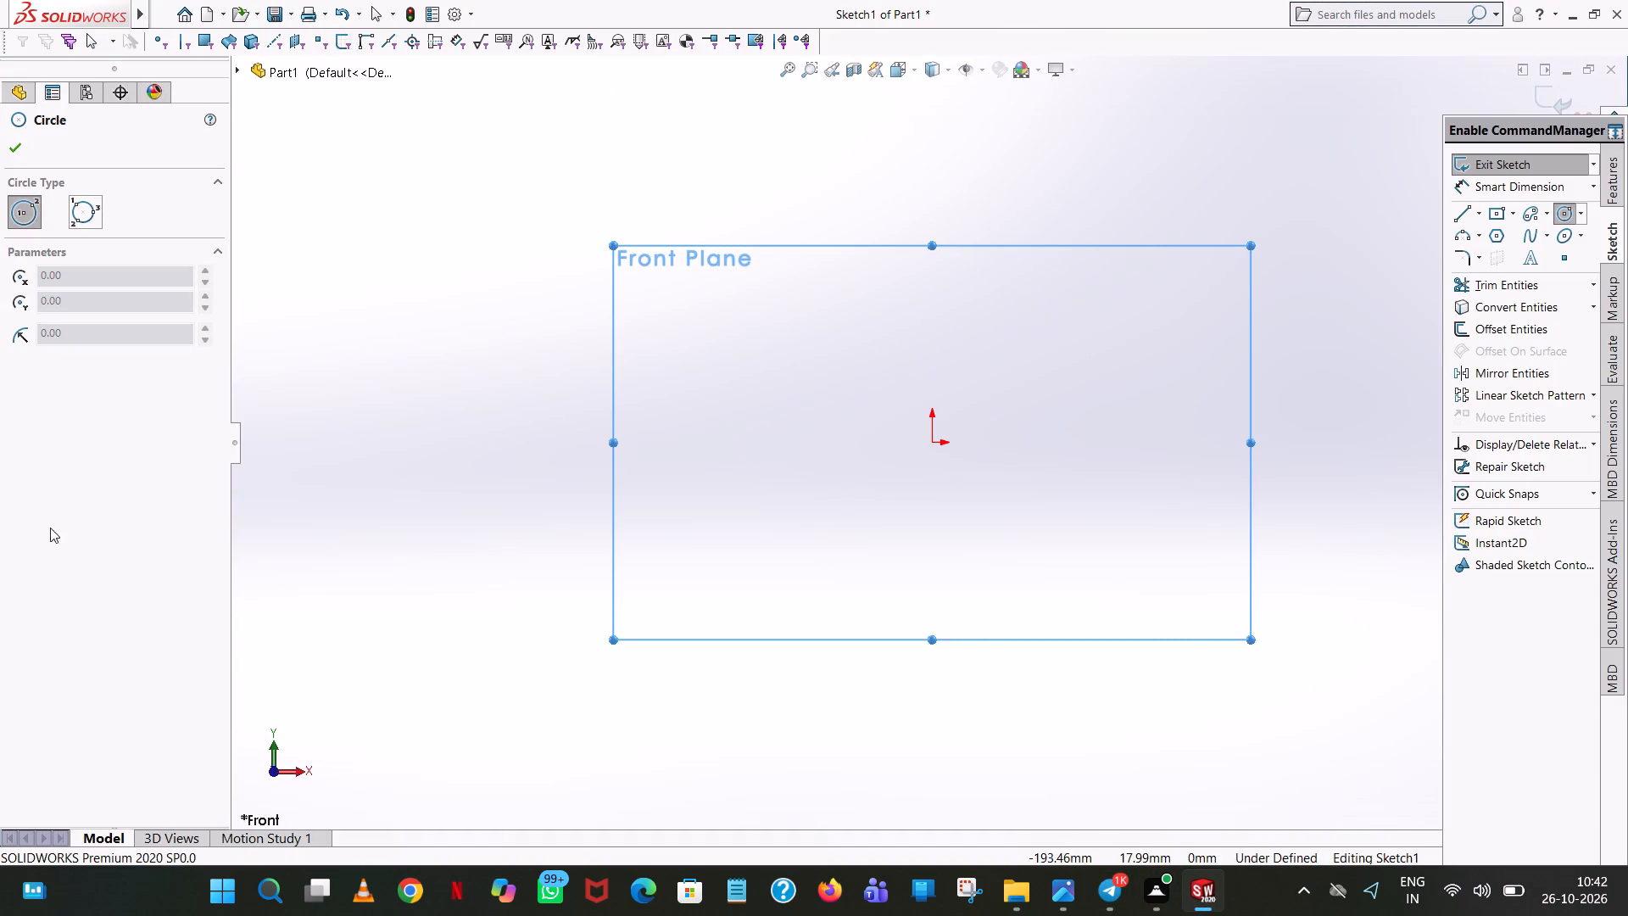
pyautogui.click(930, 444)
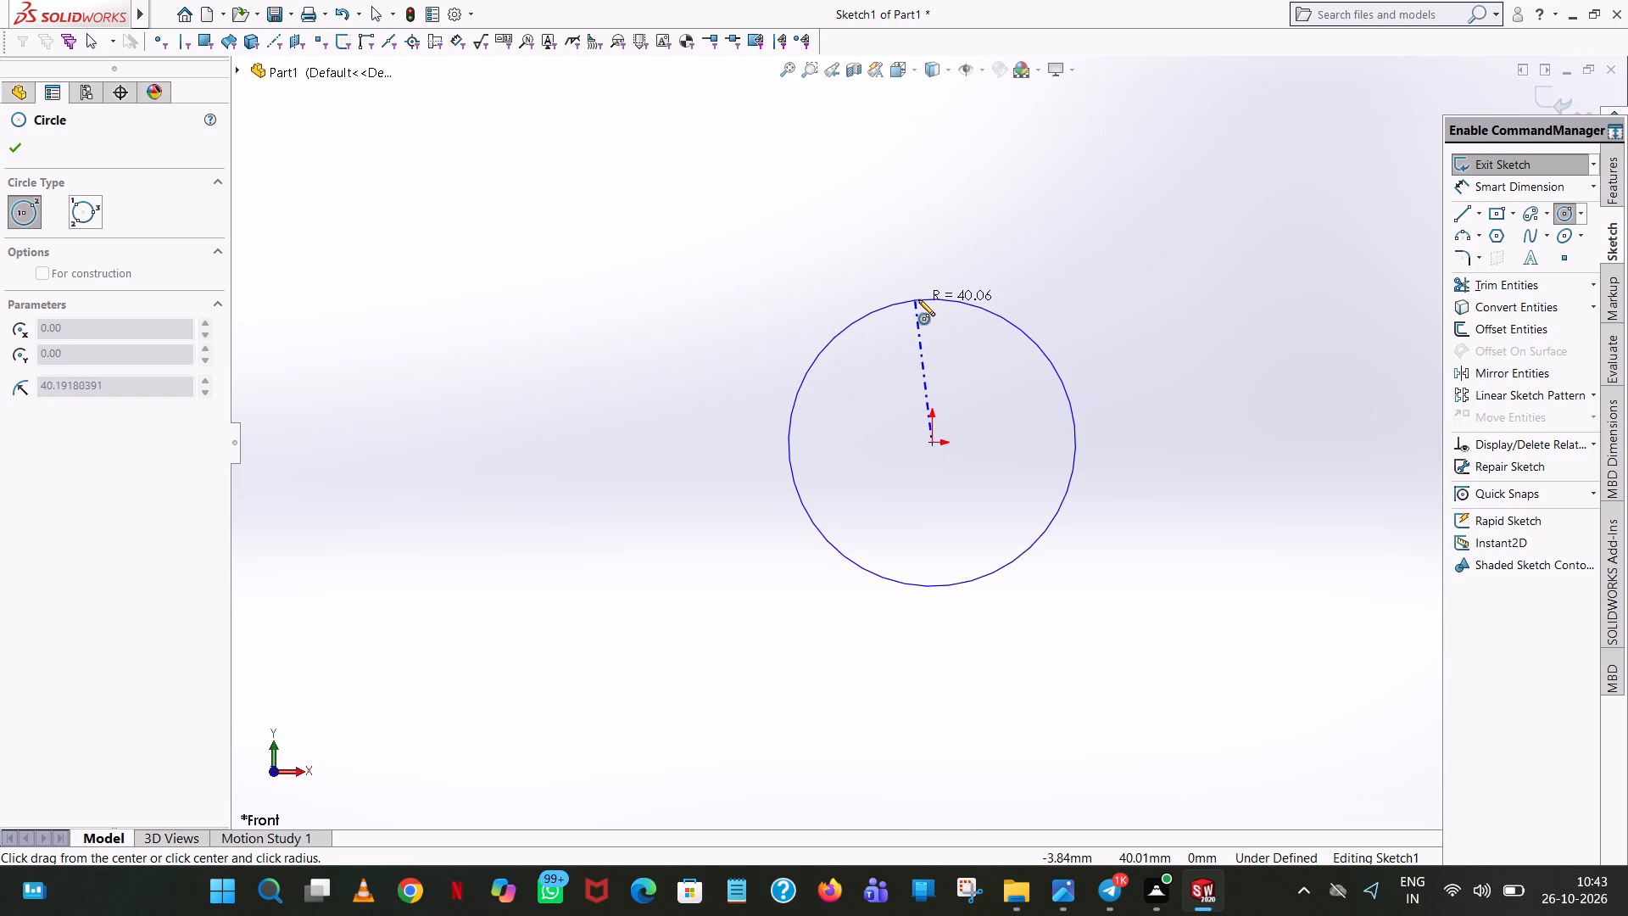
pyautogui.click(924, 211)
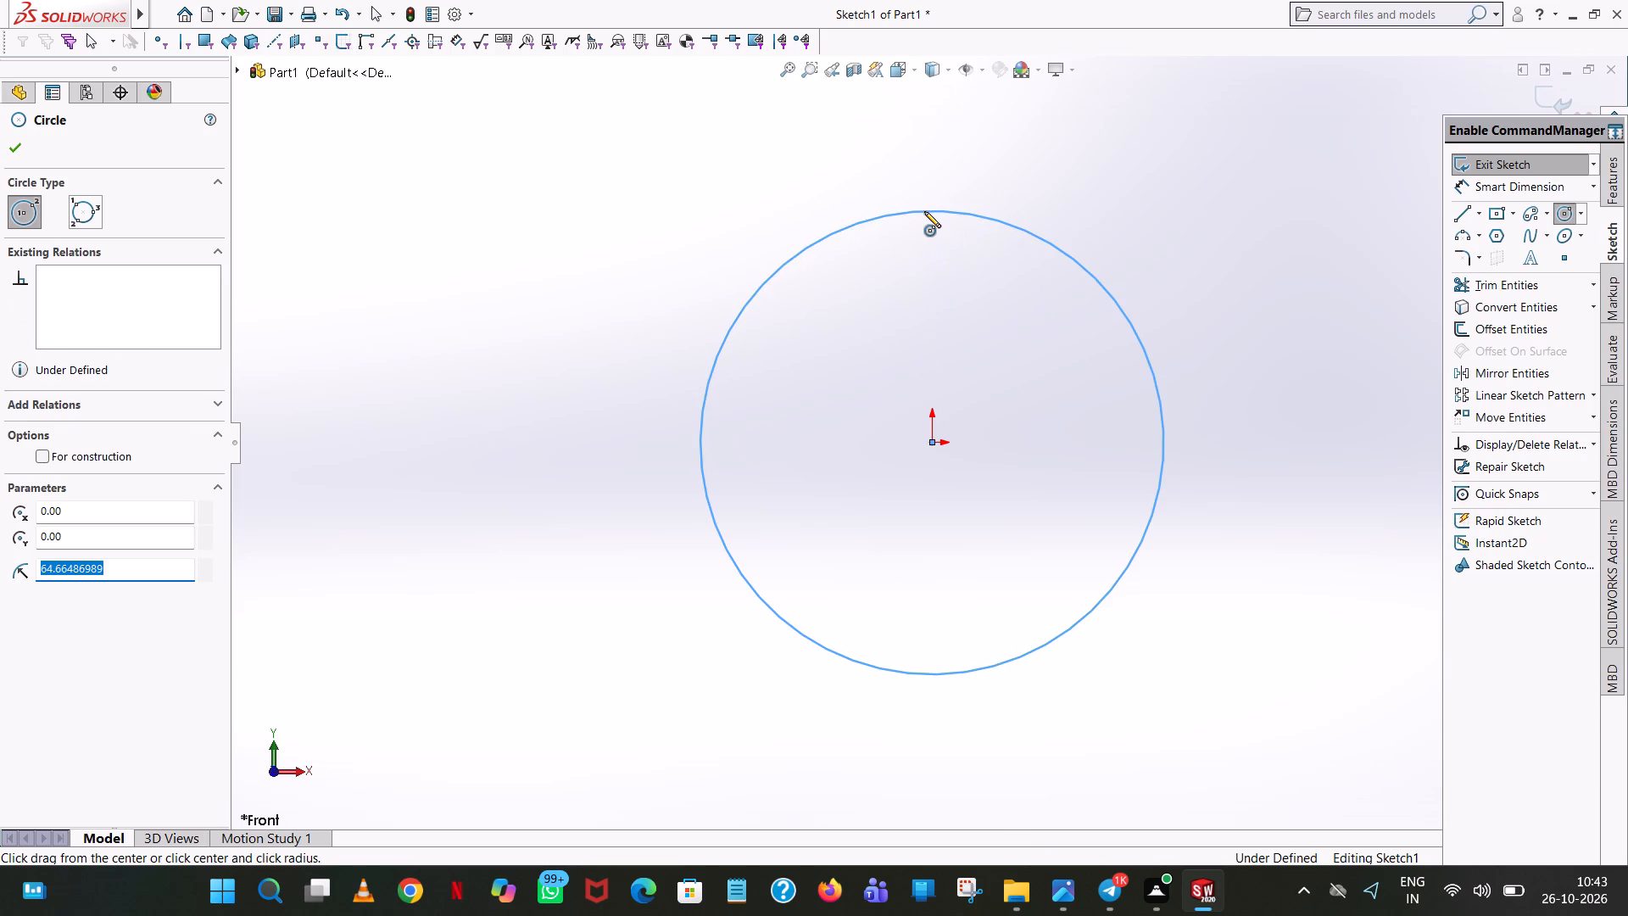
pyautogui.write('50')
pyautogui.press('Return')
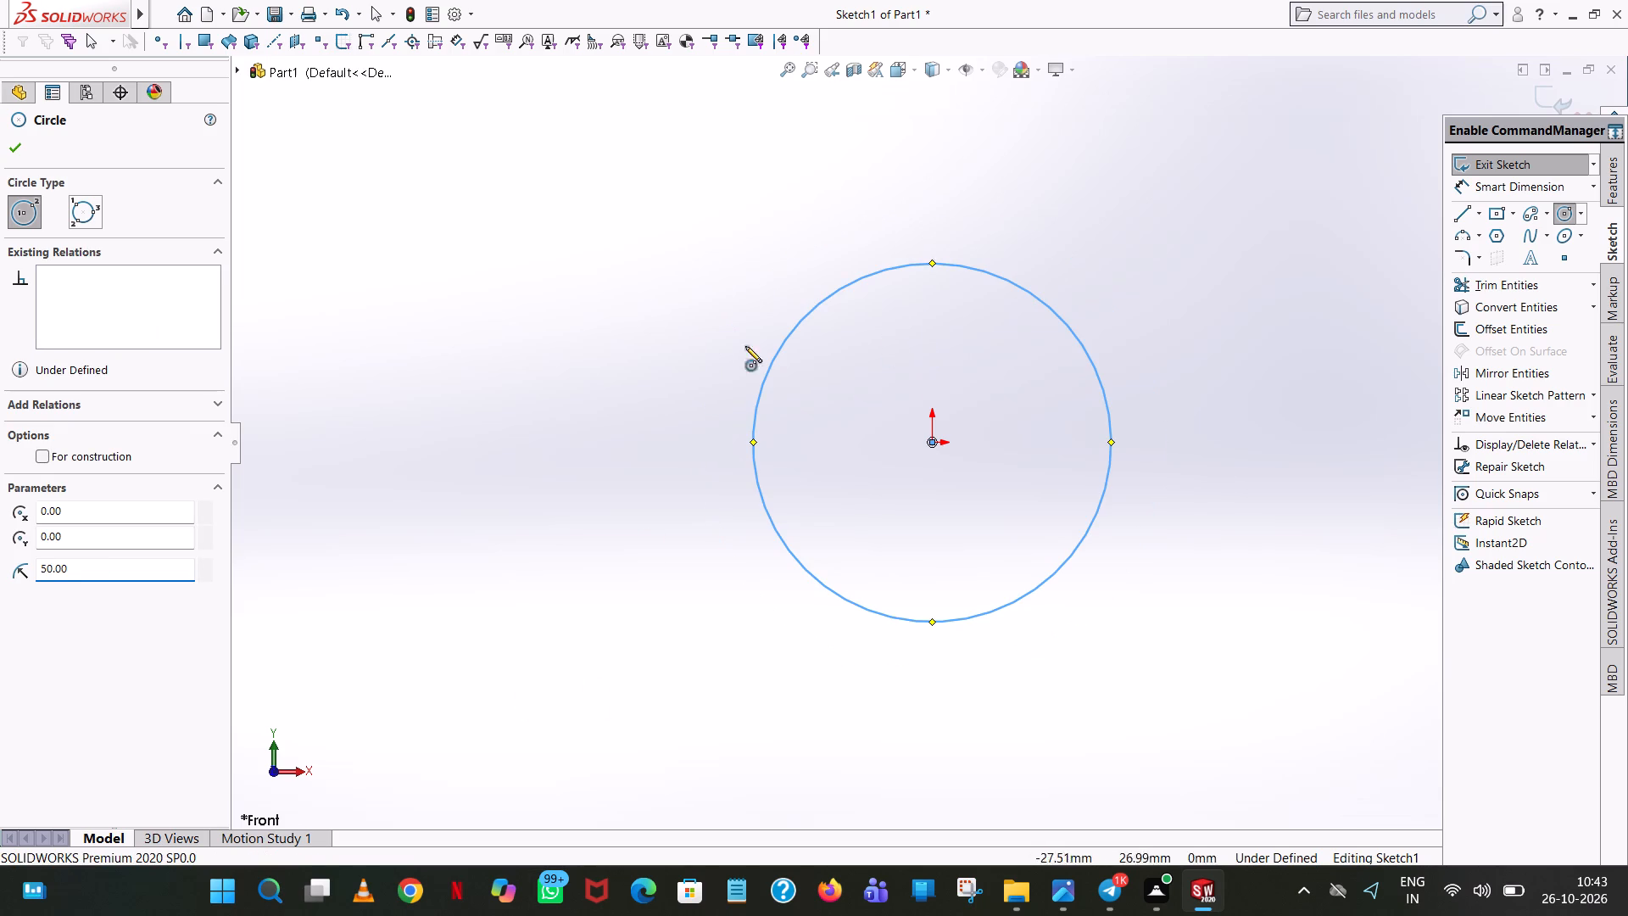
pyautogui.rightClick(658, 242)
pyautogui.click(700, 256)
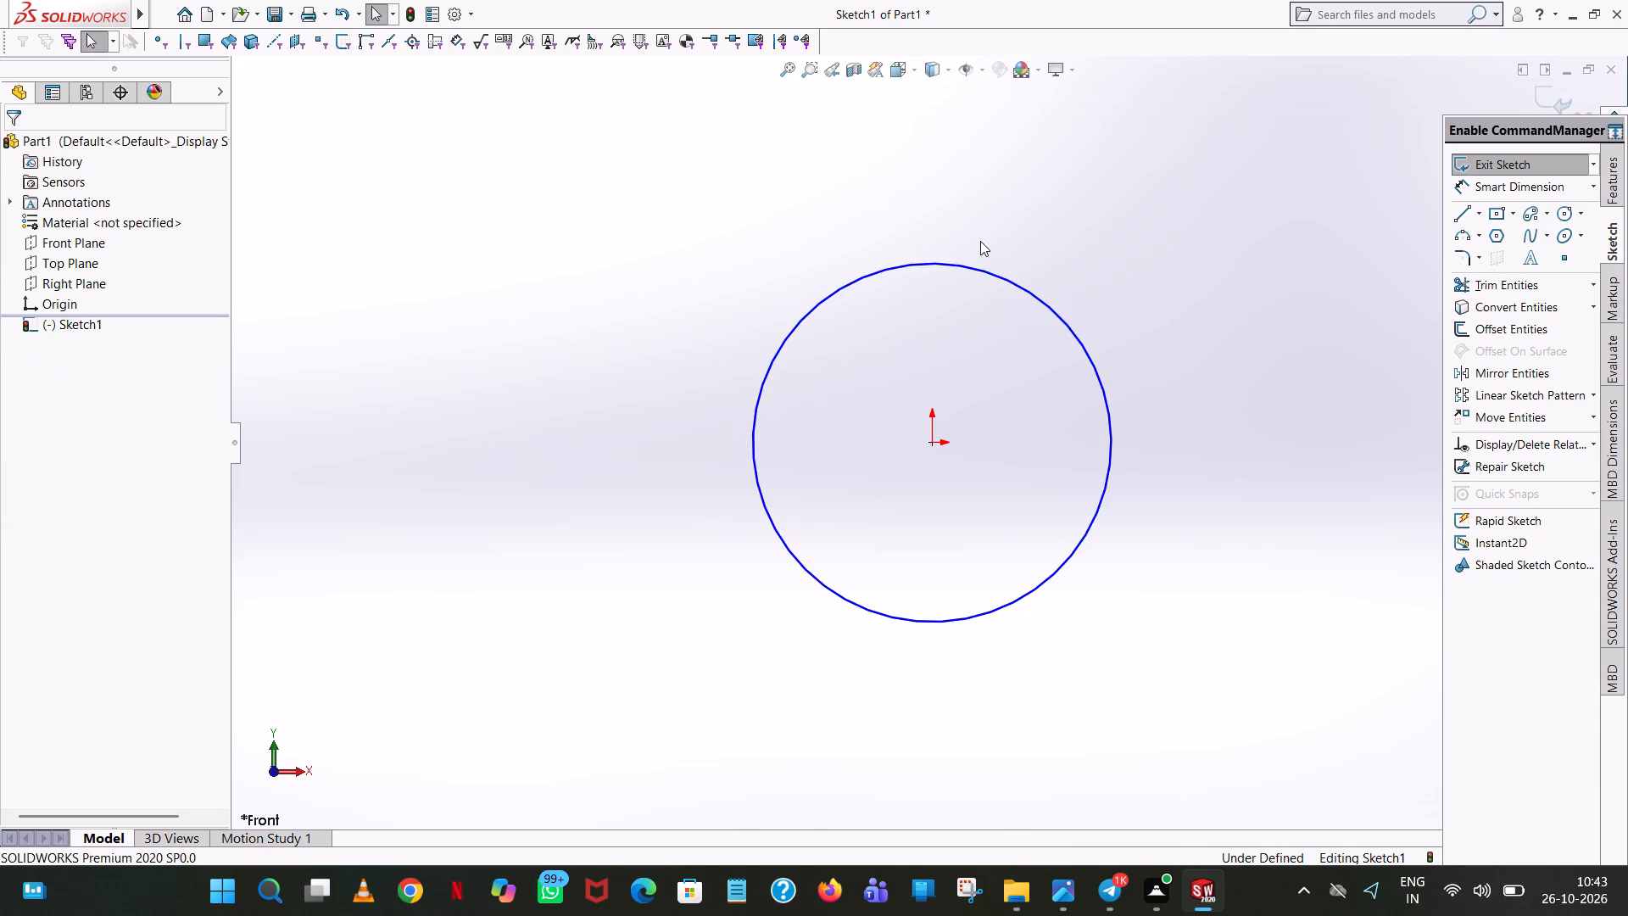
pyautogui.click(968, 264)
pyautogui.click(850, 191)
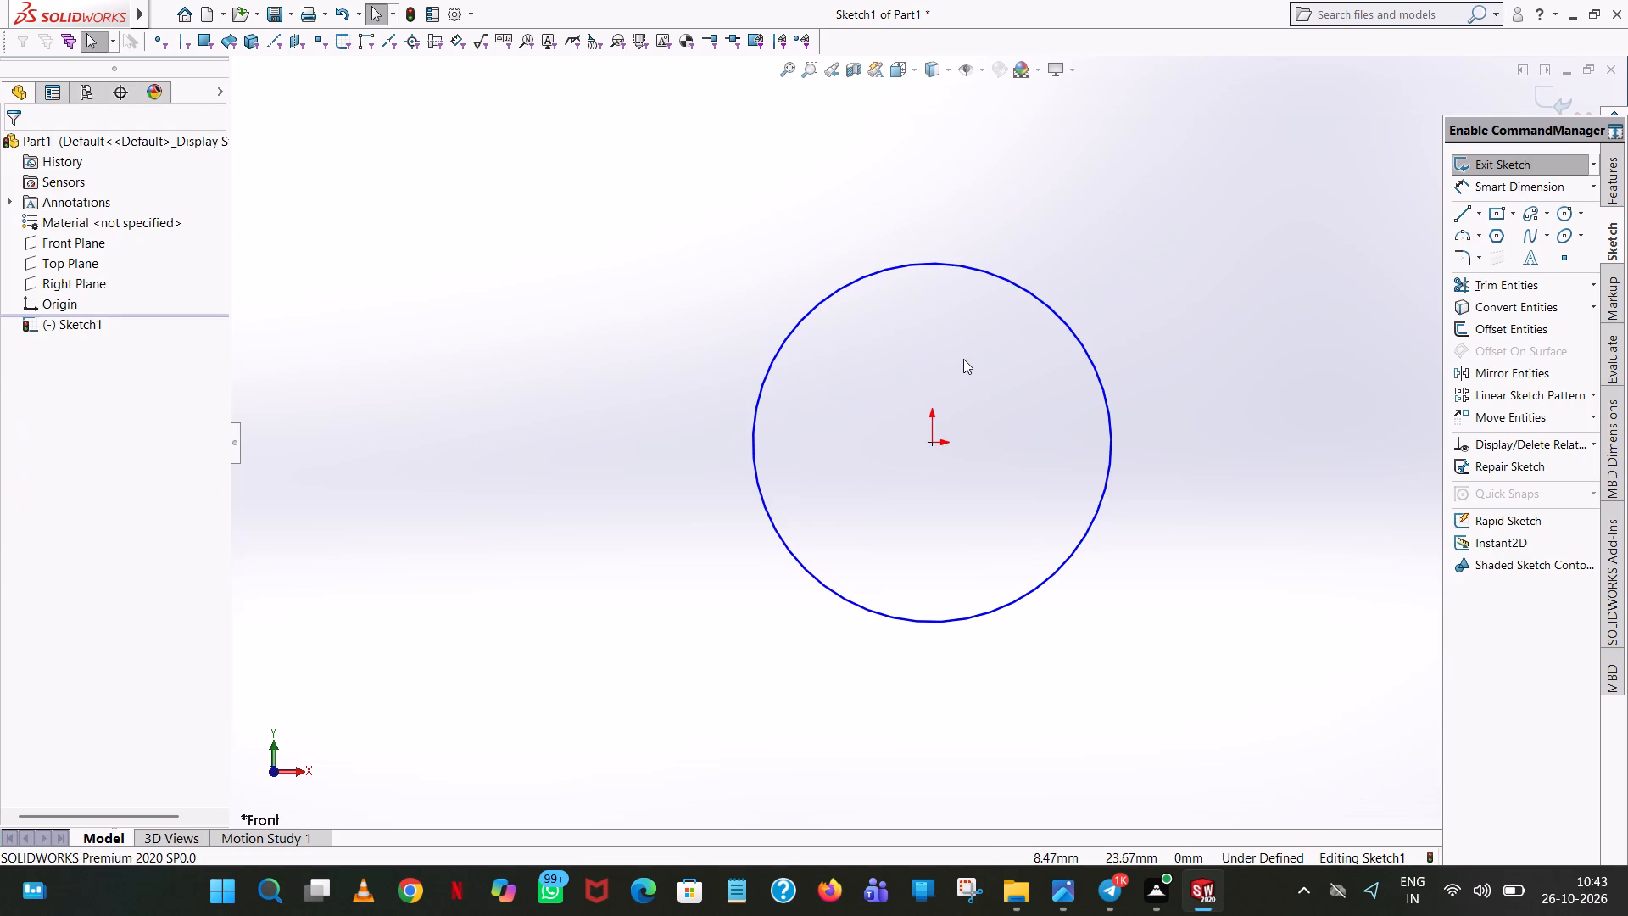
pyautogui.scroll(-1, 963, 359)
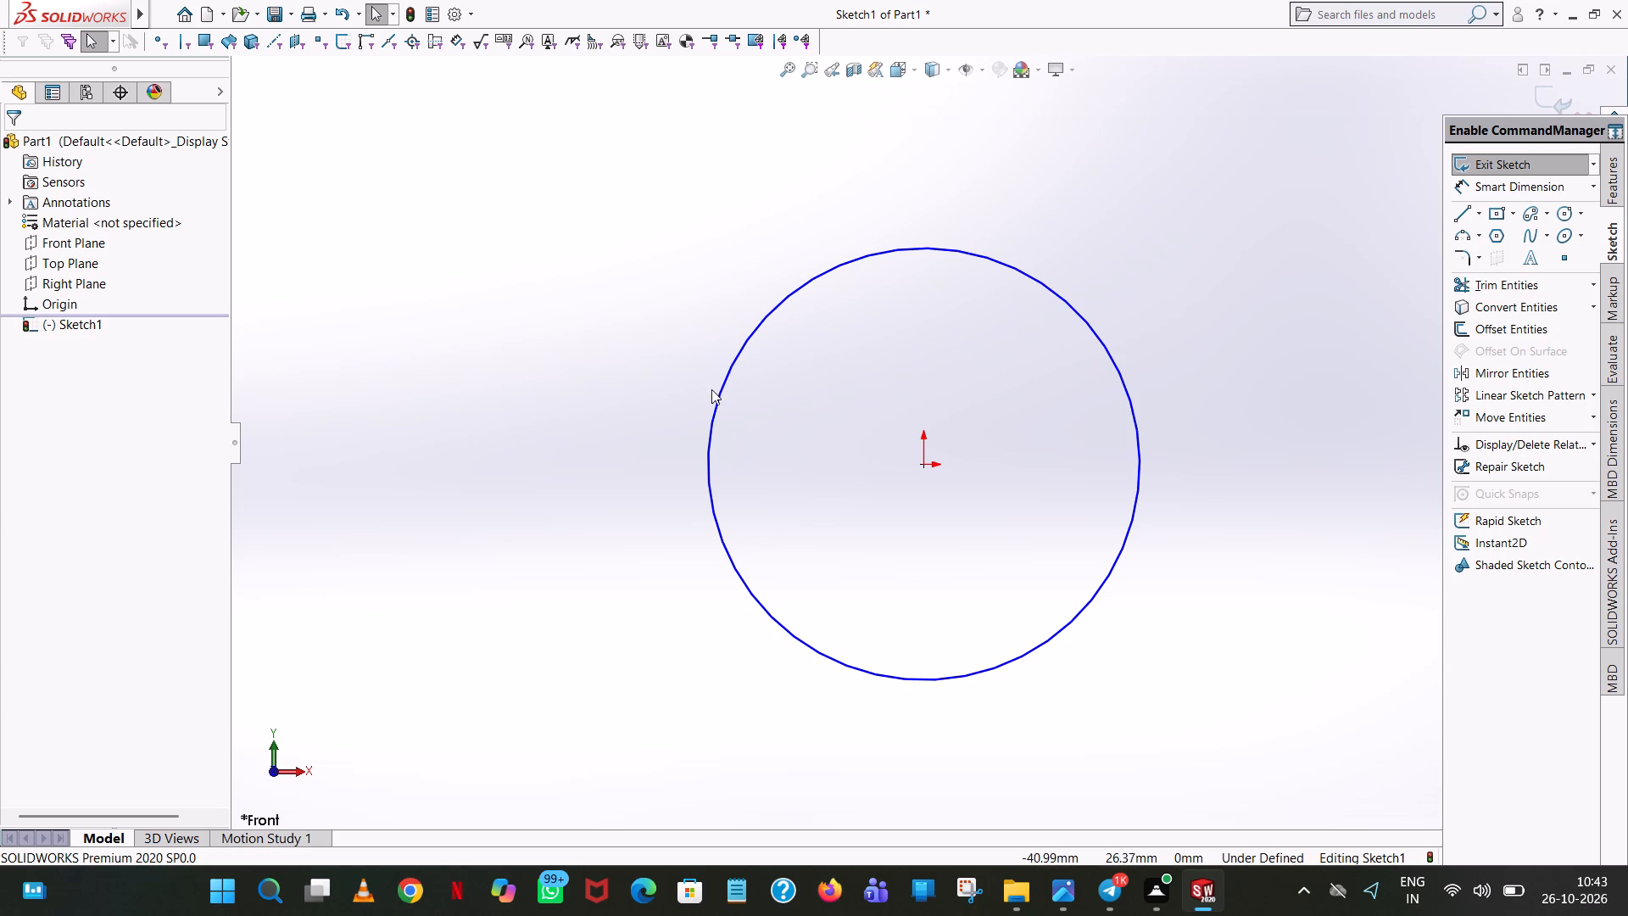
pyautogui.click(854, 262)
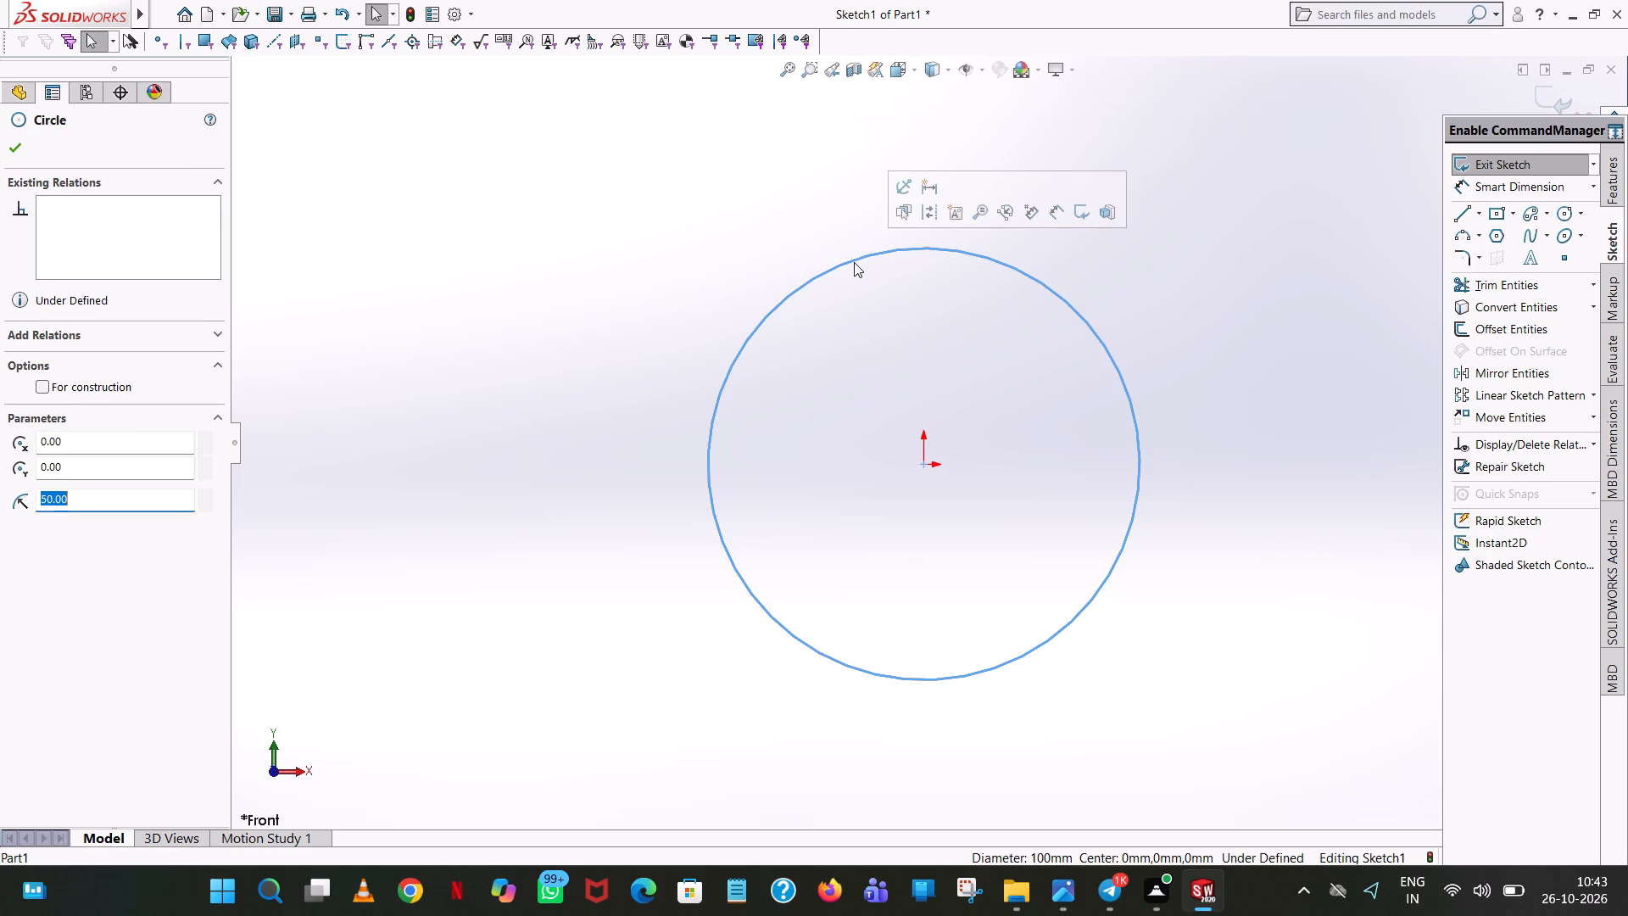
pyautogui.click(607, 221)
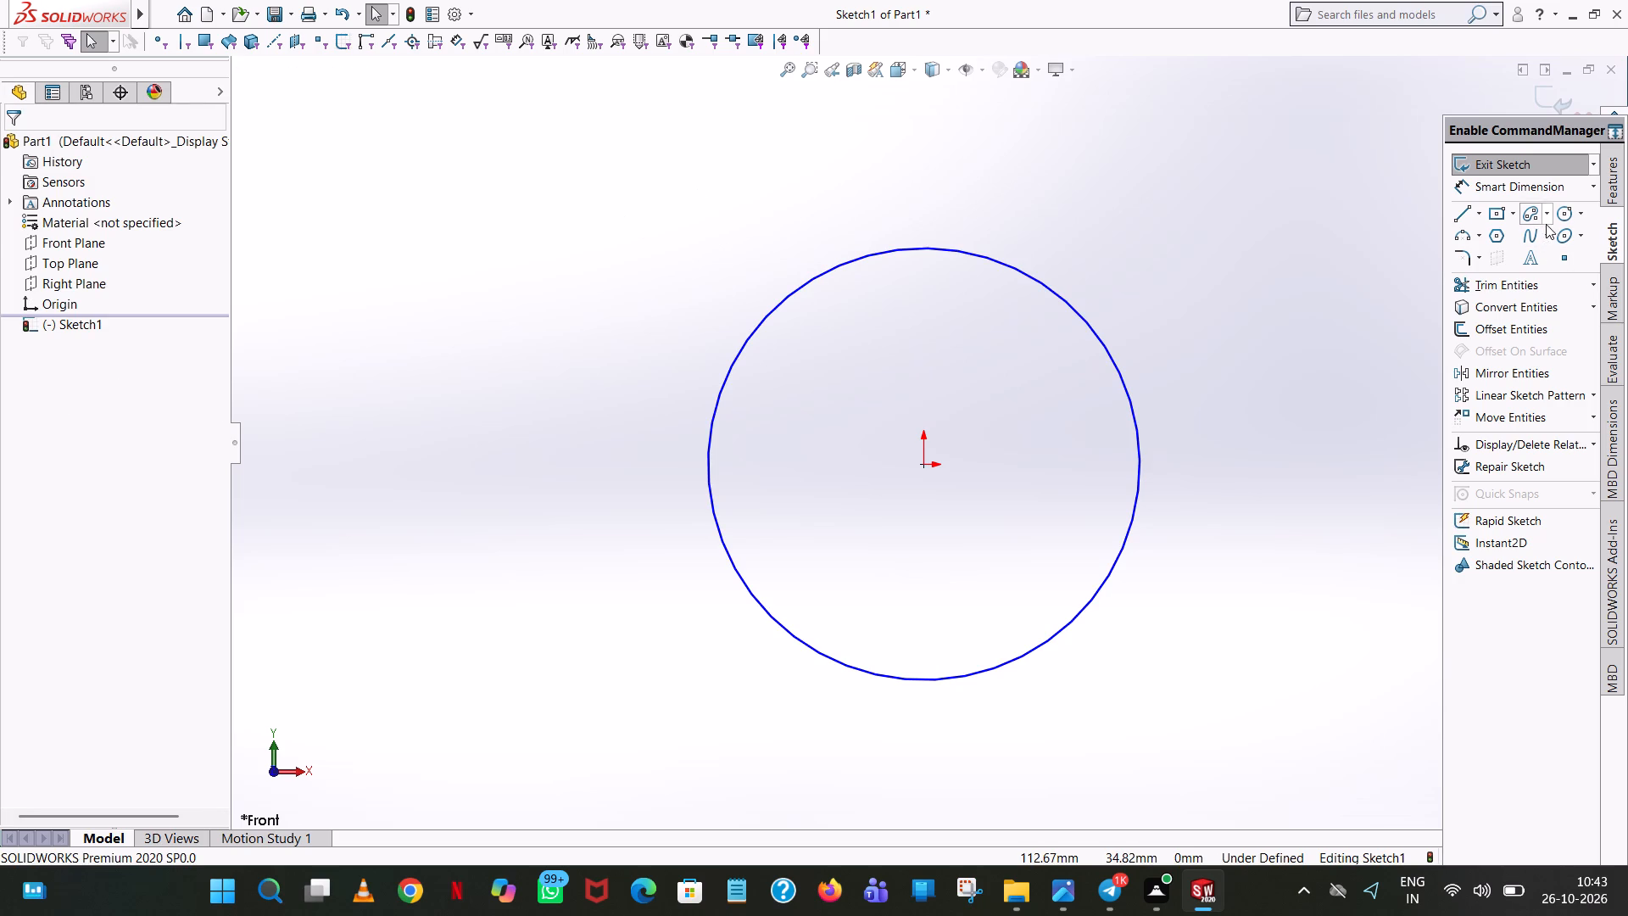
# Sketch a second, concentric circle of radius 60 mm centred on the origin.
pyautogui.click(1564, 212)
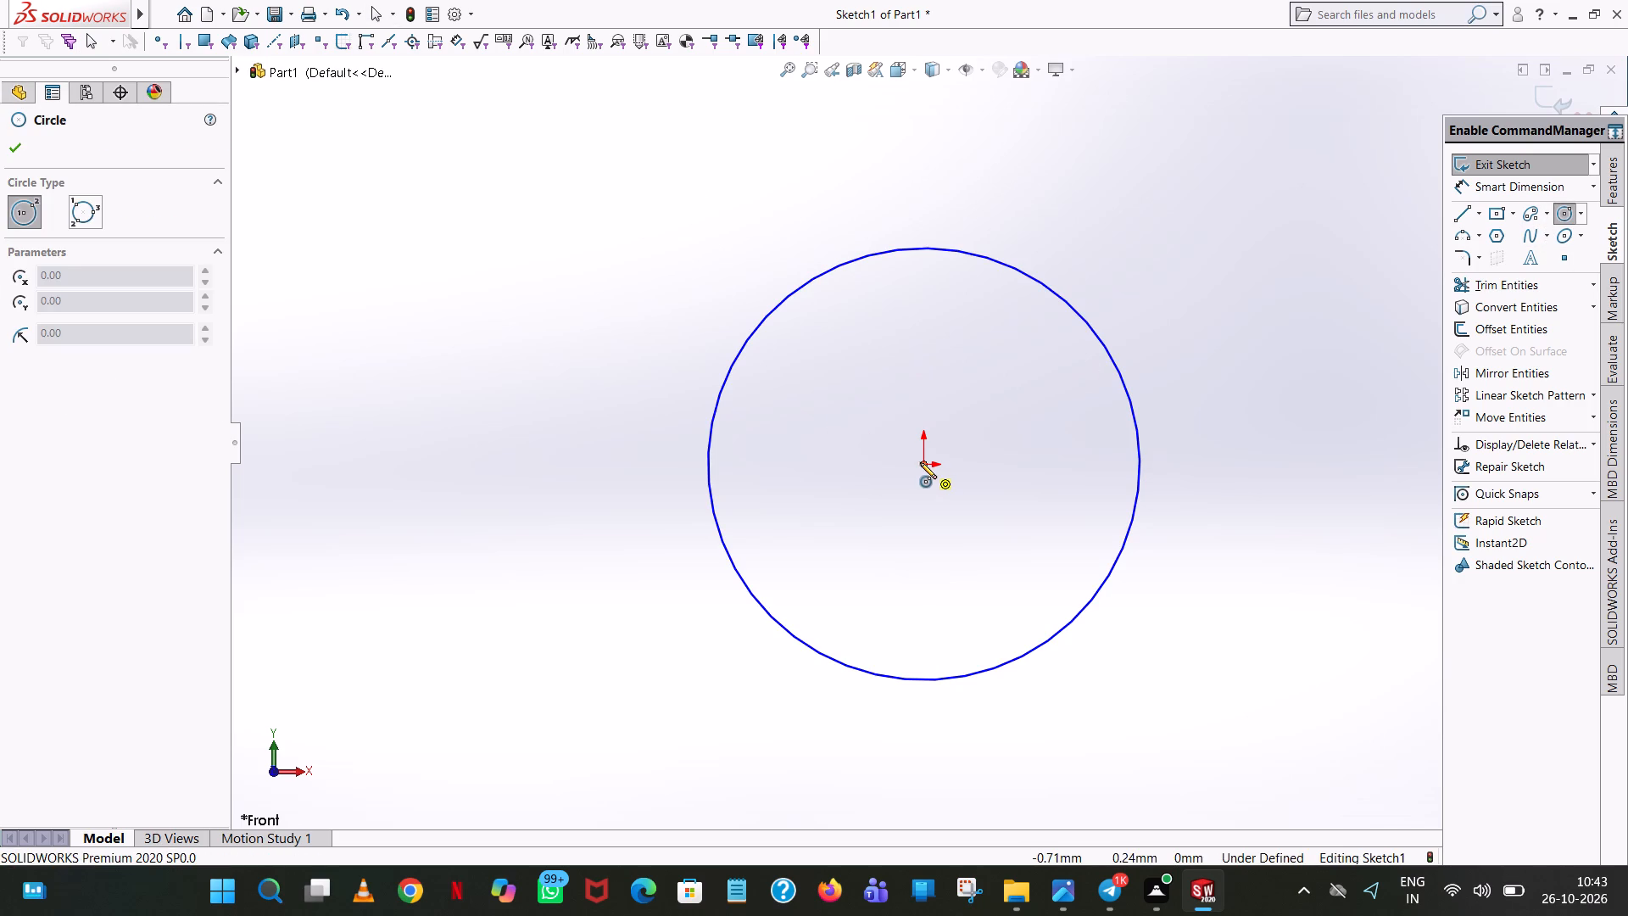
pyautogui.click(923, 462)
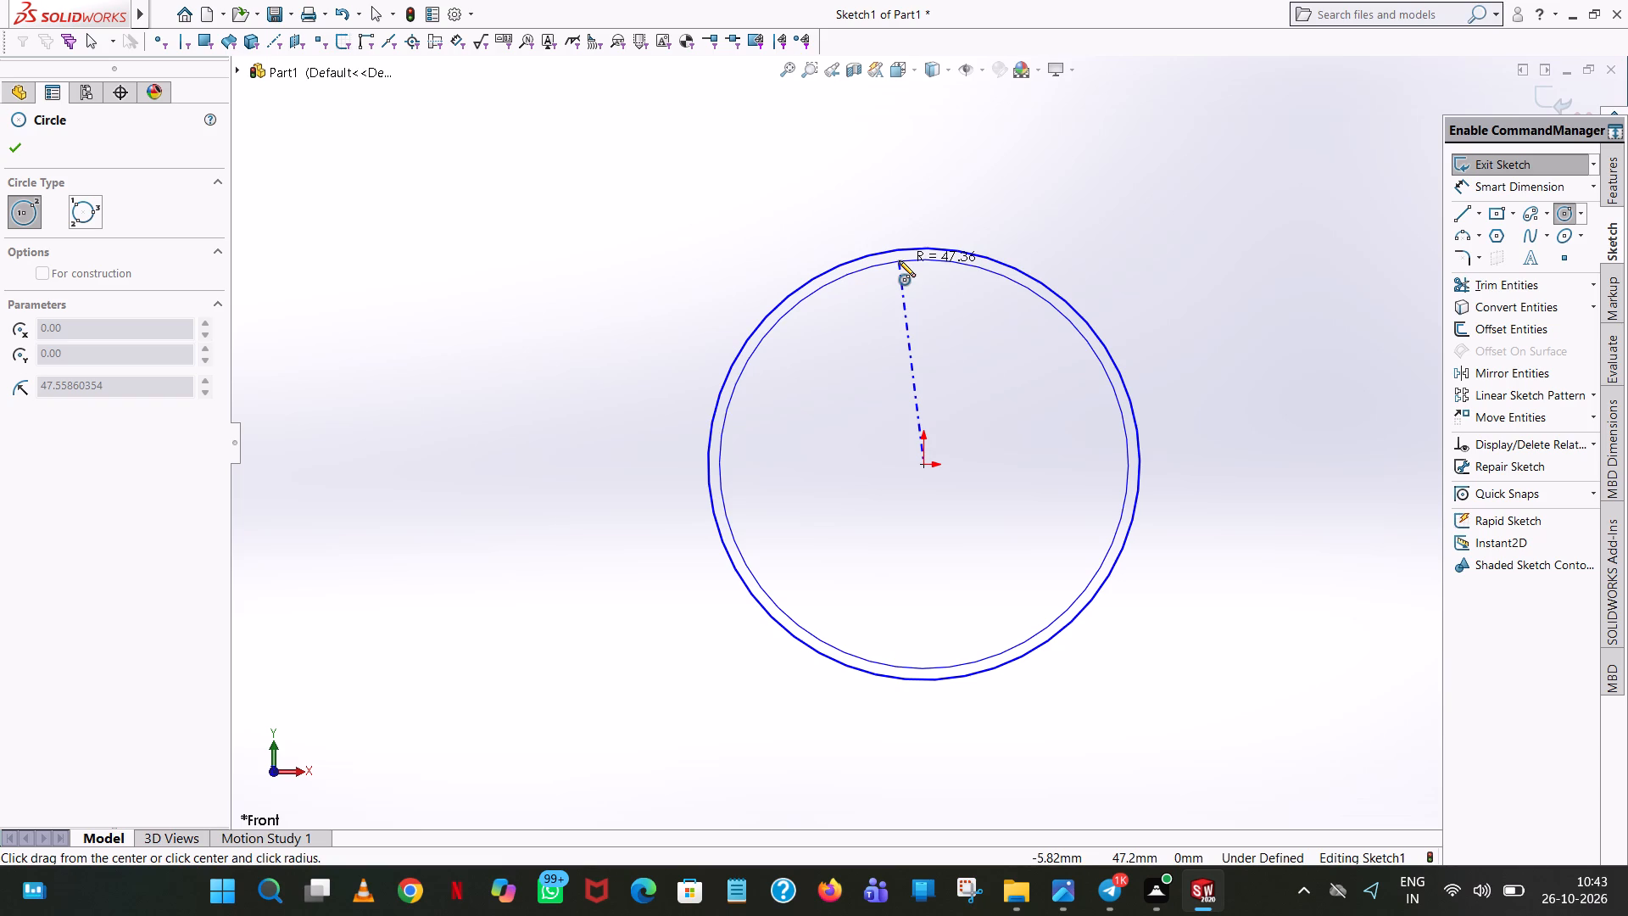
pyautogui.click(928, 196)
pyautogui.write('60')
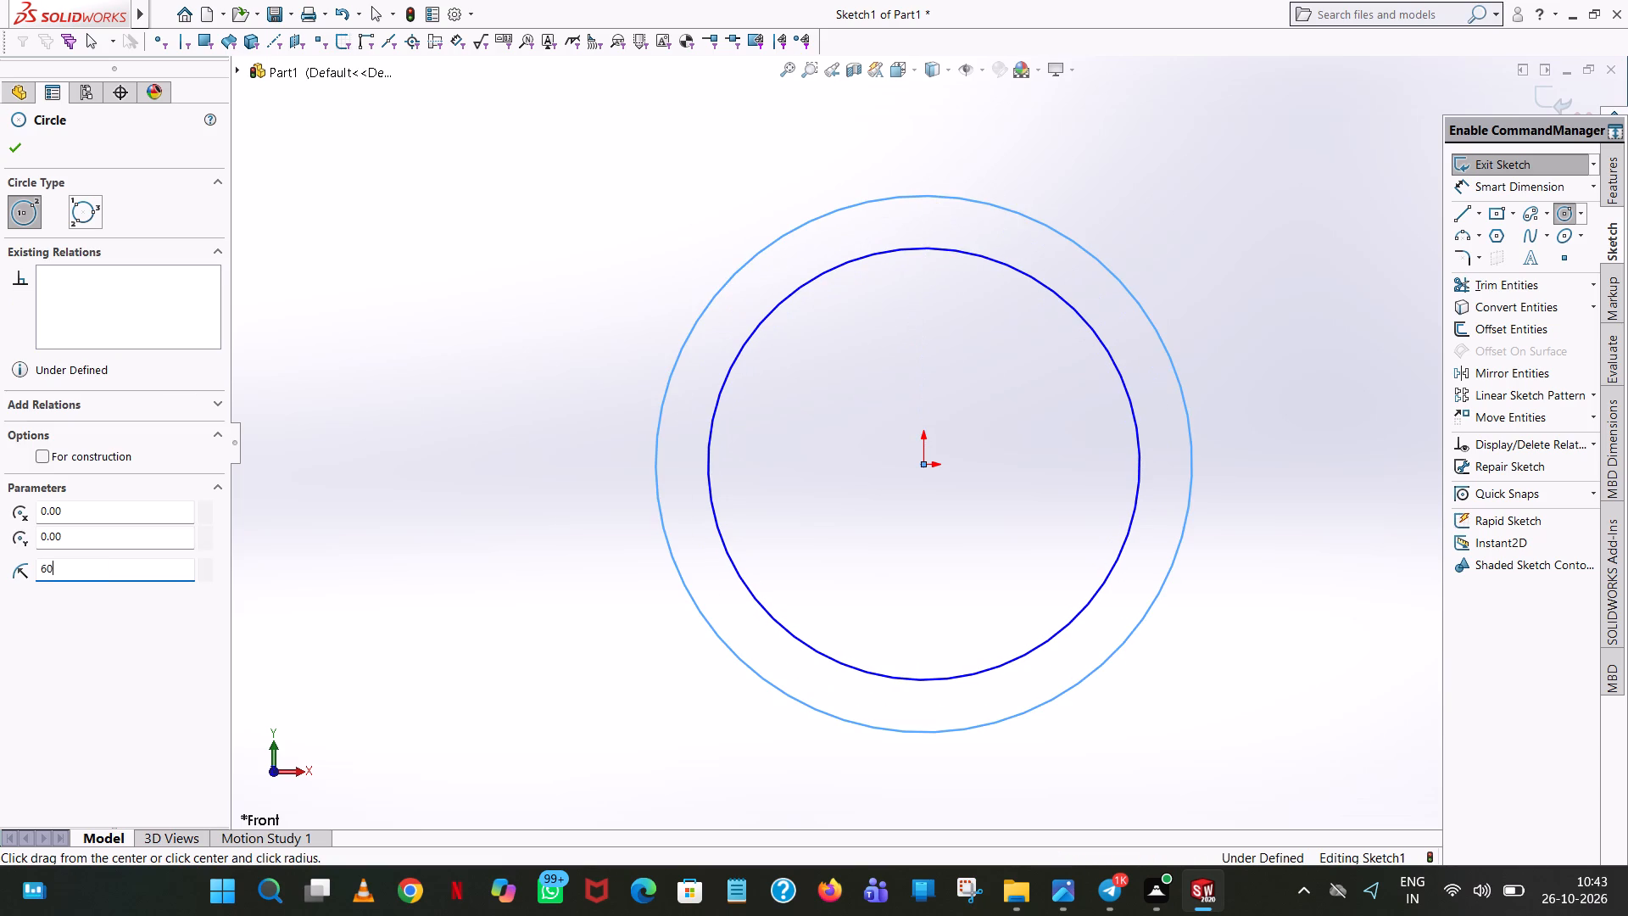
pyautogui.press('Return')
pyautogui.rightClick(928, 196)
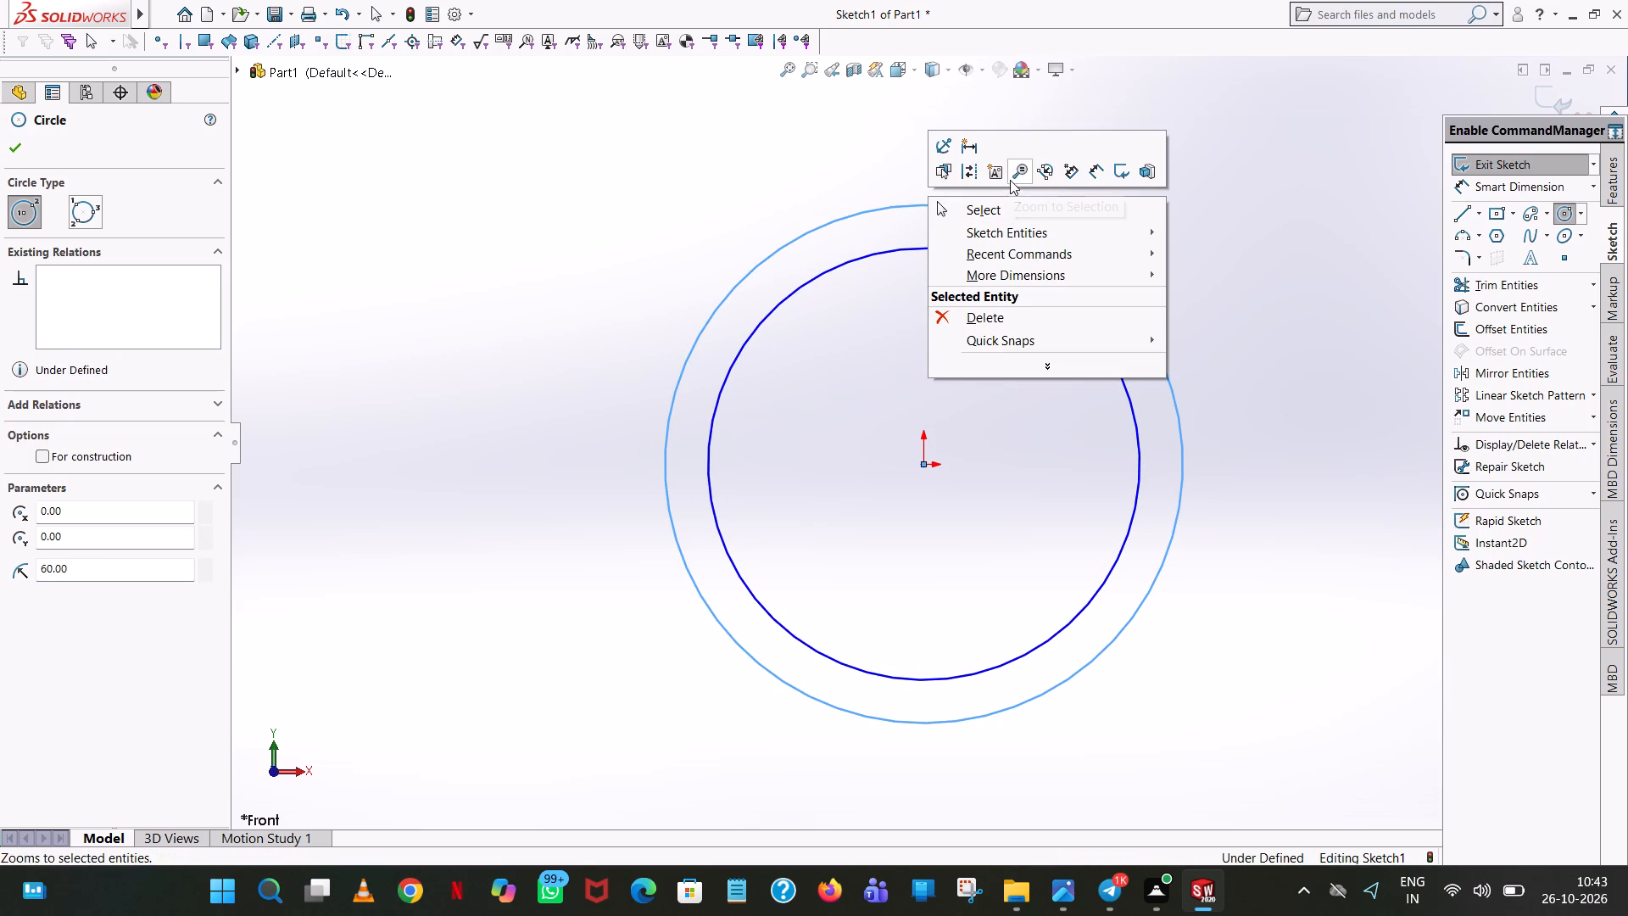
pyautogui.click(996, 215)
pyautogui.click(704, 165)
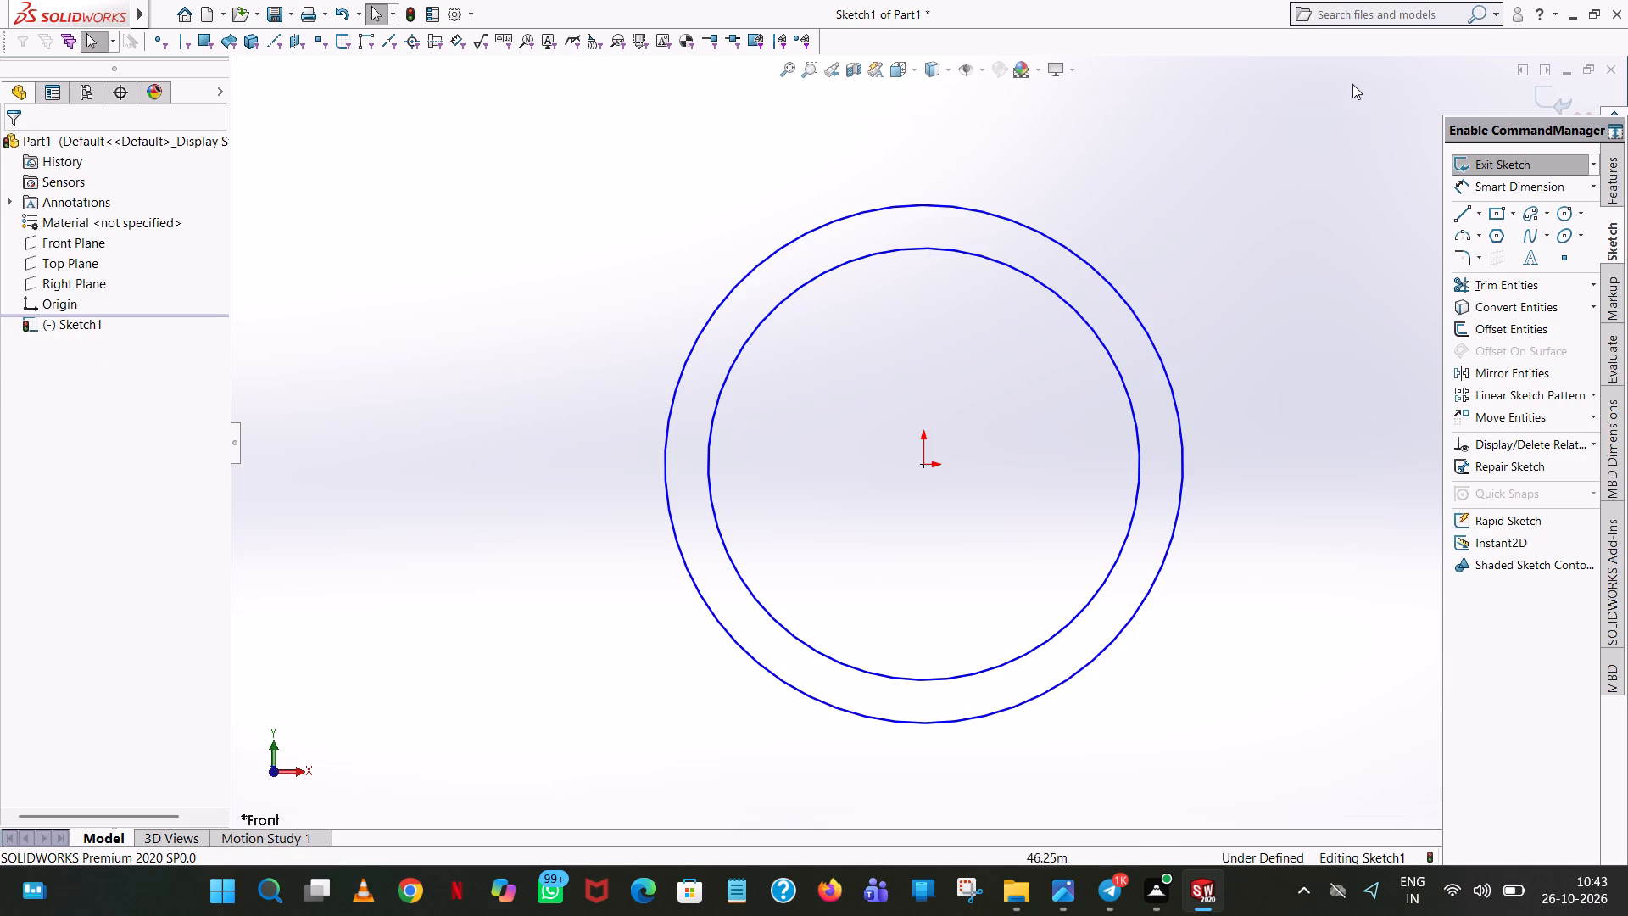
# Draw a 120 mm horizontal line through the origin, spanning the full diameter of the outer circle.
pyautogui.click(1464, 206)
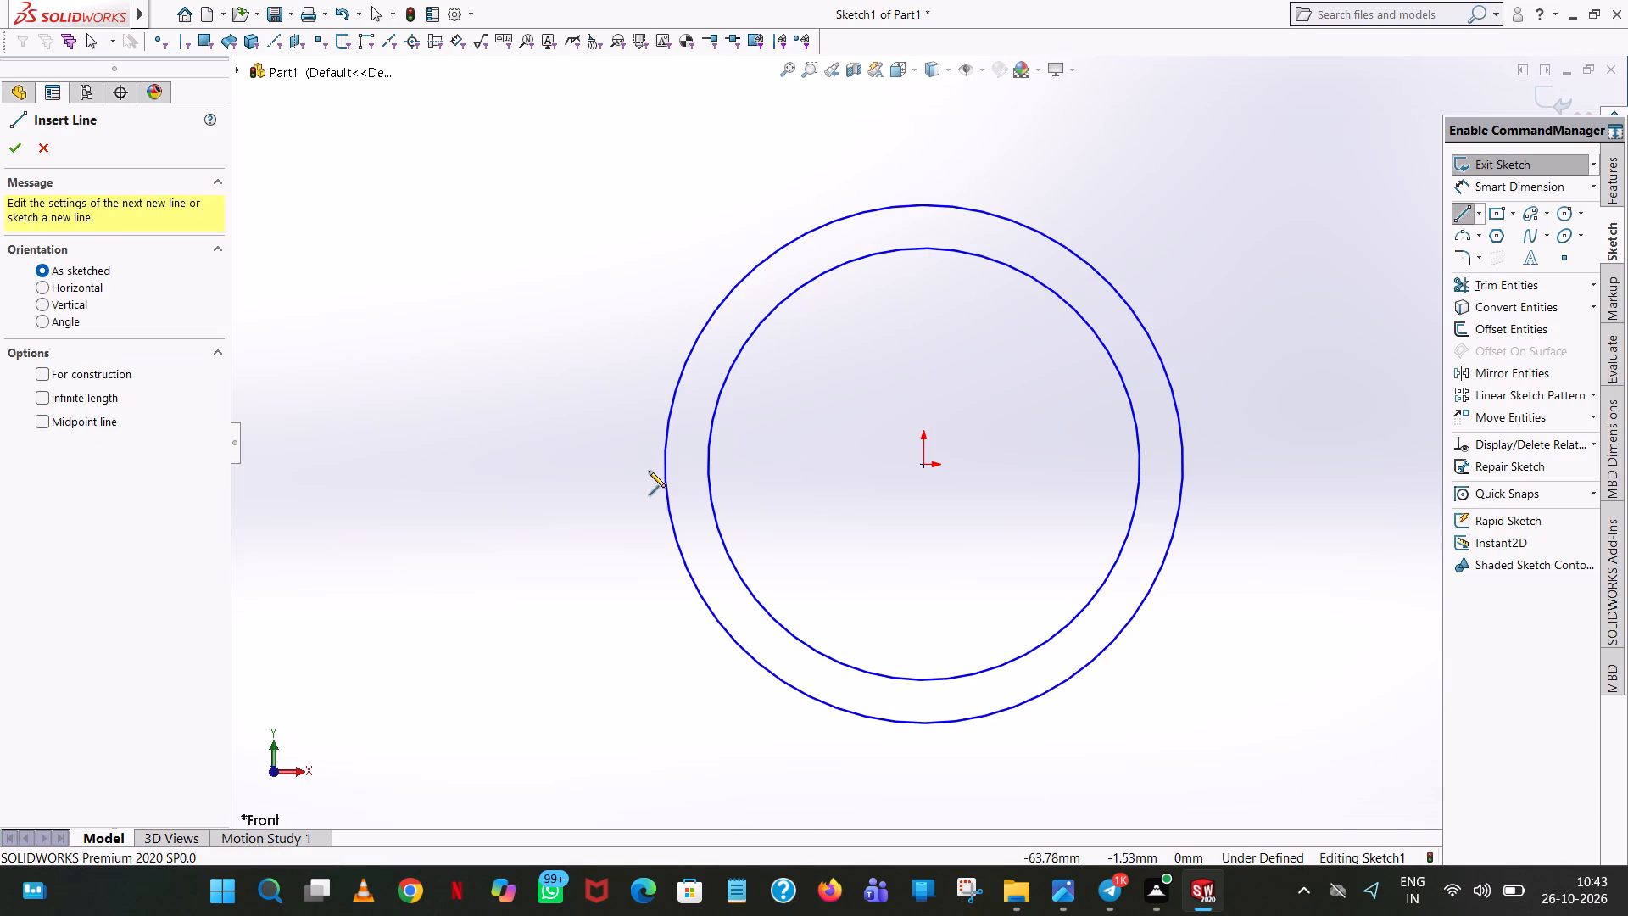
pyautogui.click(664, 466)
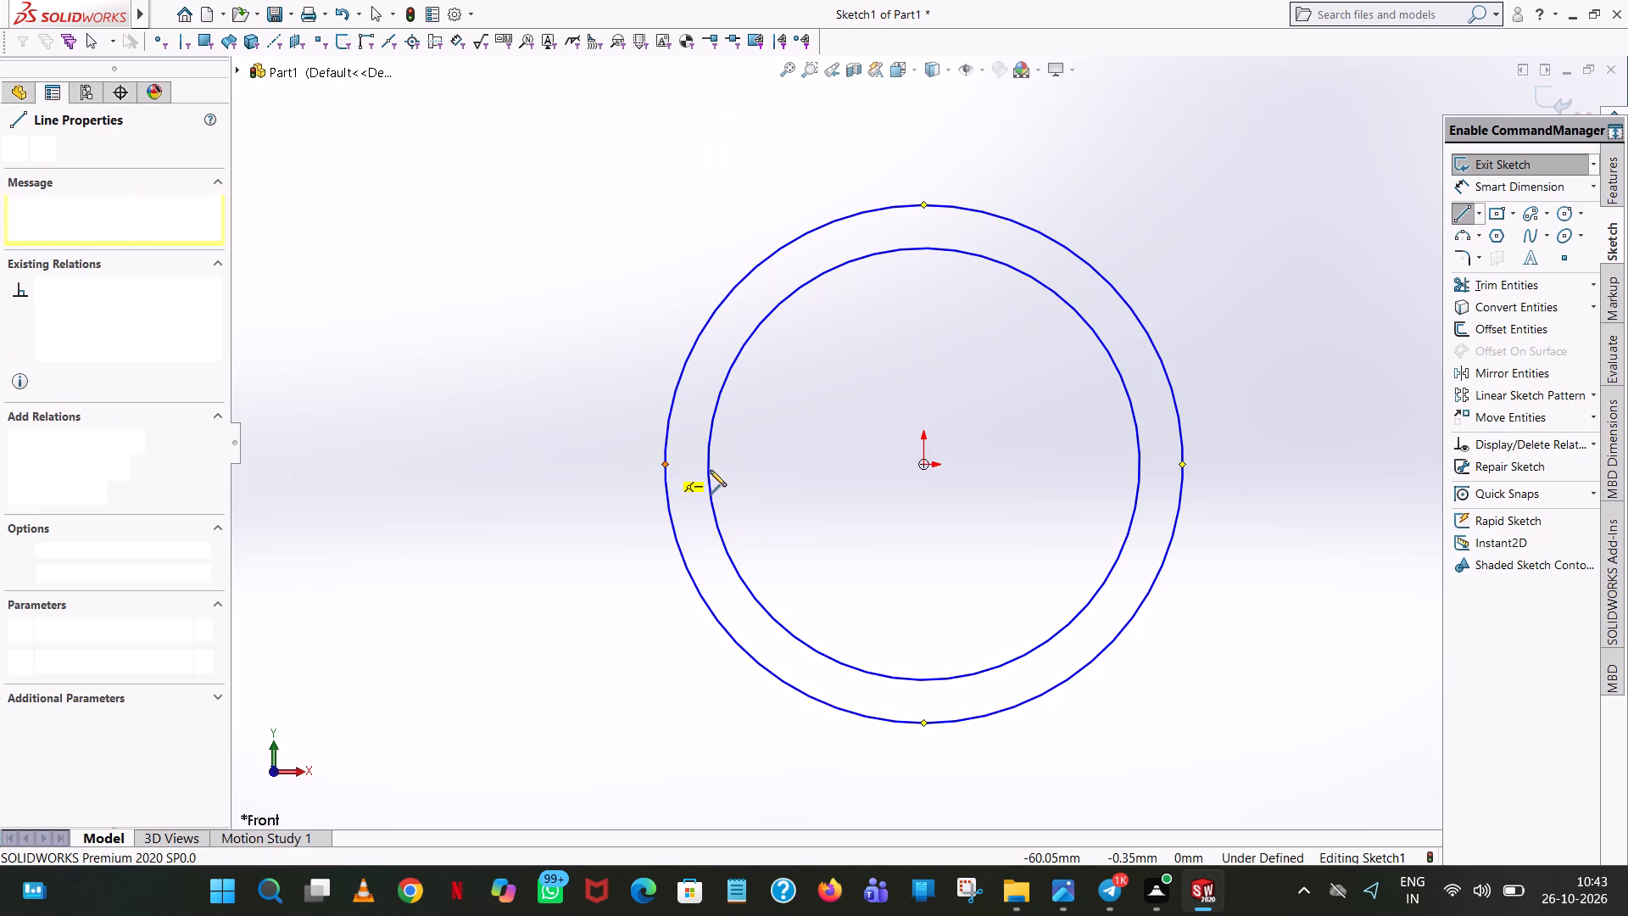
pyautogui.click(1181, 463)
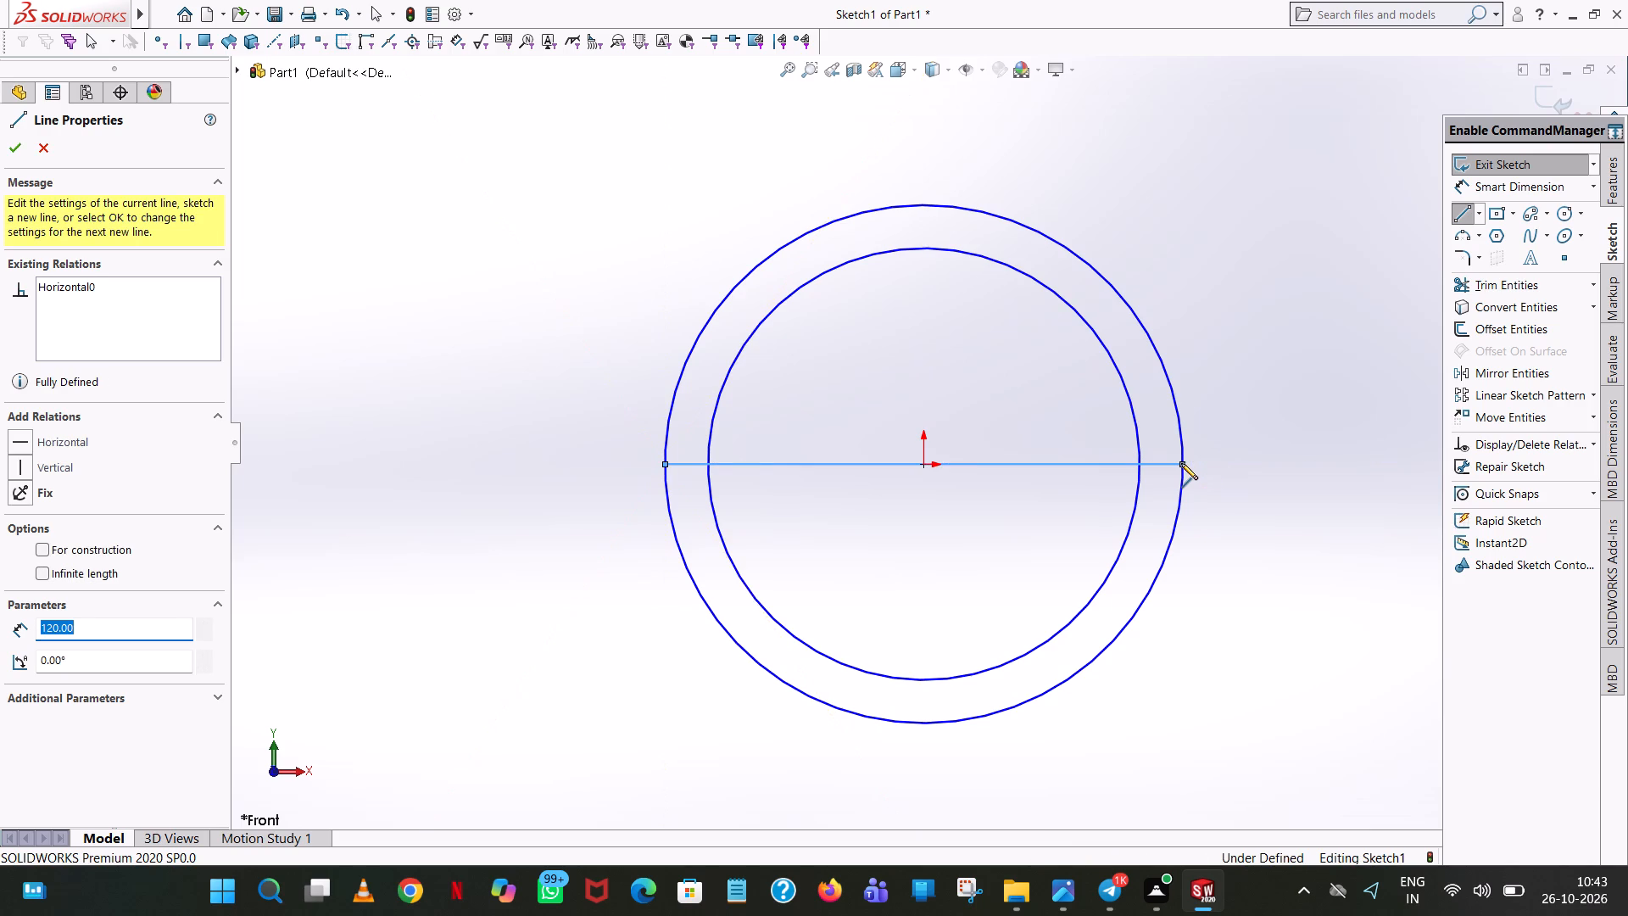
pyautogui.rightClick(1181, 463)
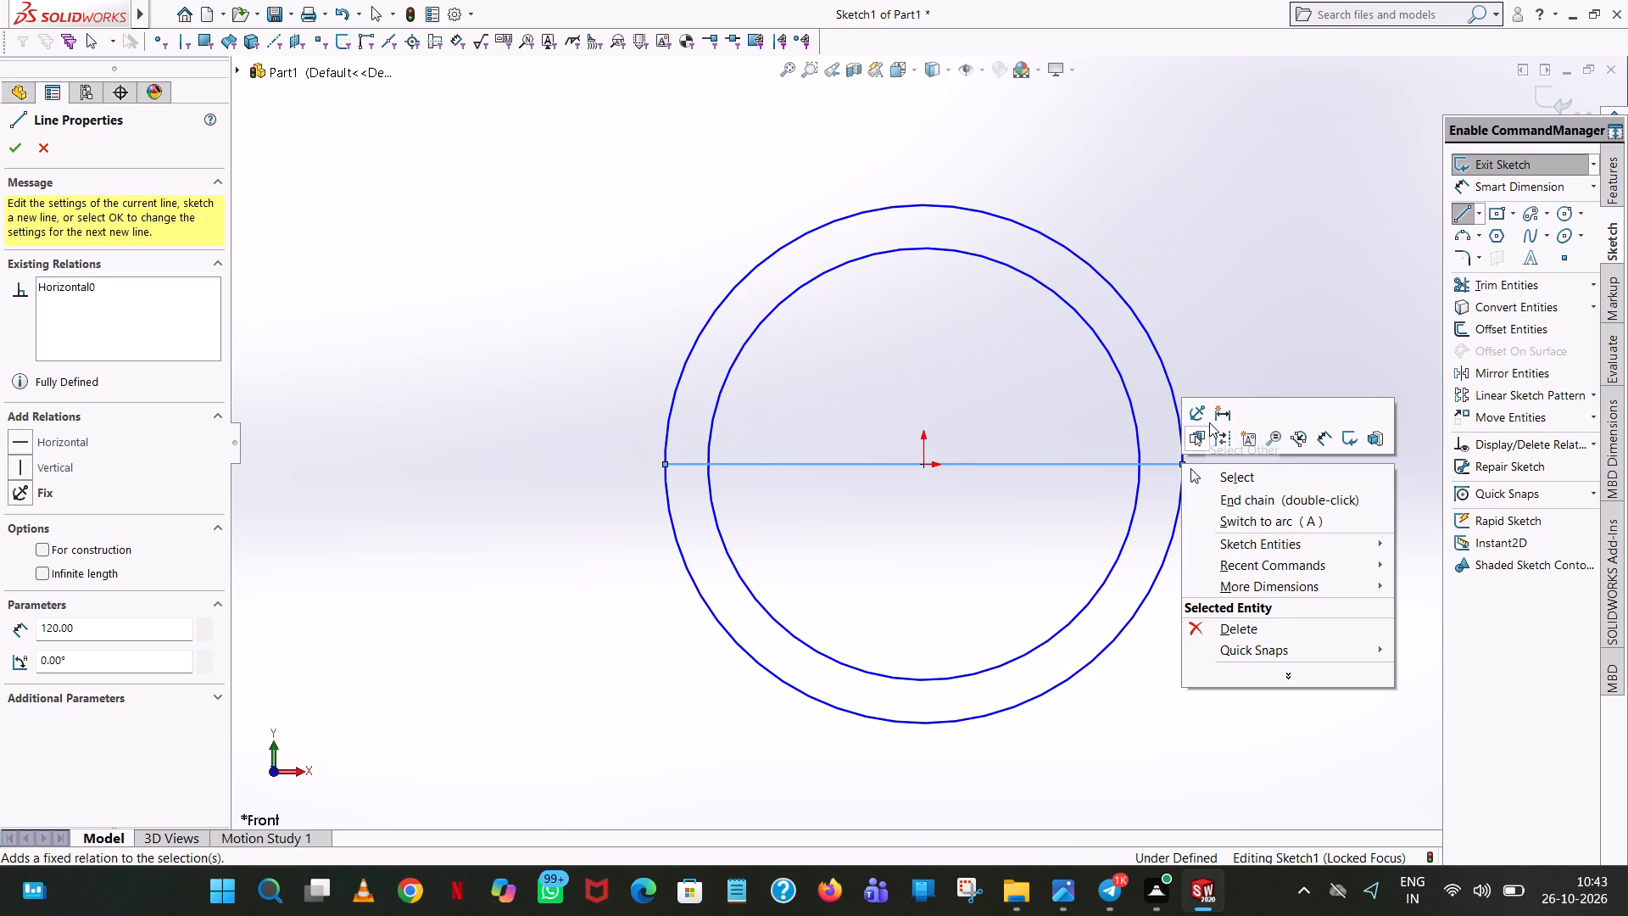
pyautogui.click(1285, 473)
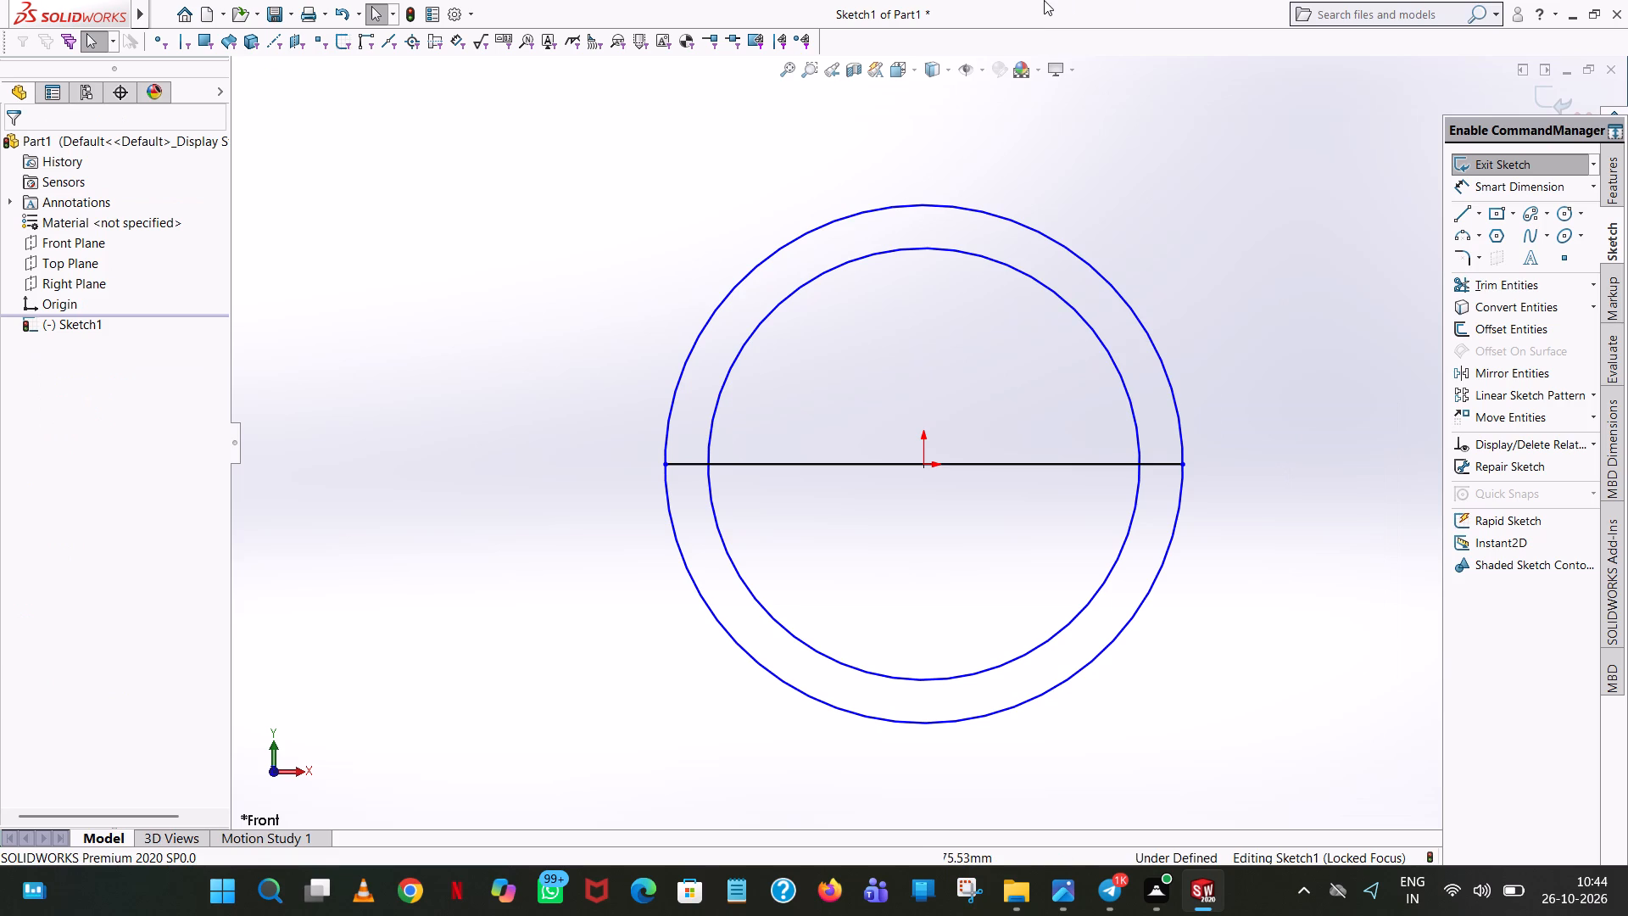
# Trim the line inside the inner circle and the lower halves of both circles, leaving a closed half-ring profile.
pyautogui.click(1552, 289)
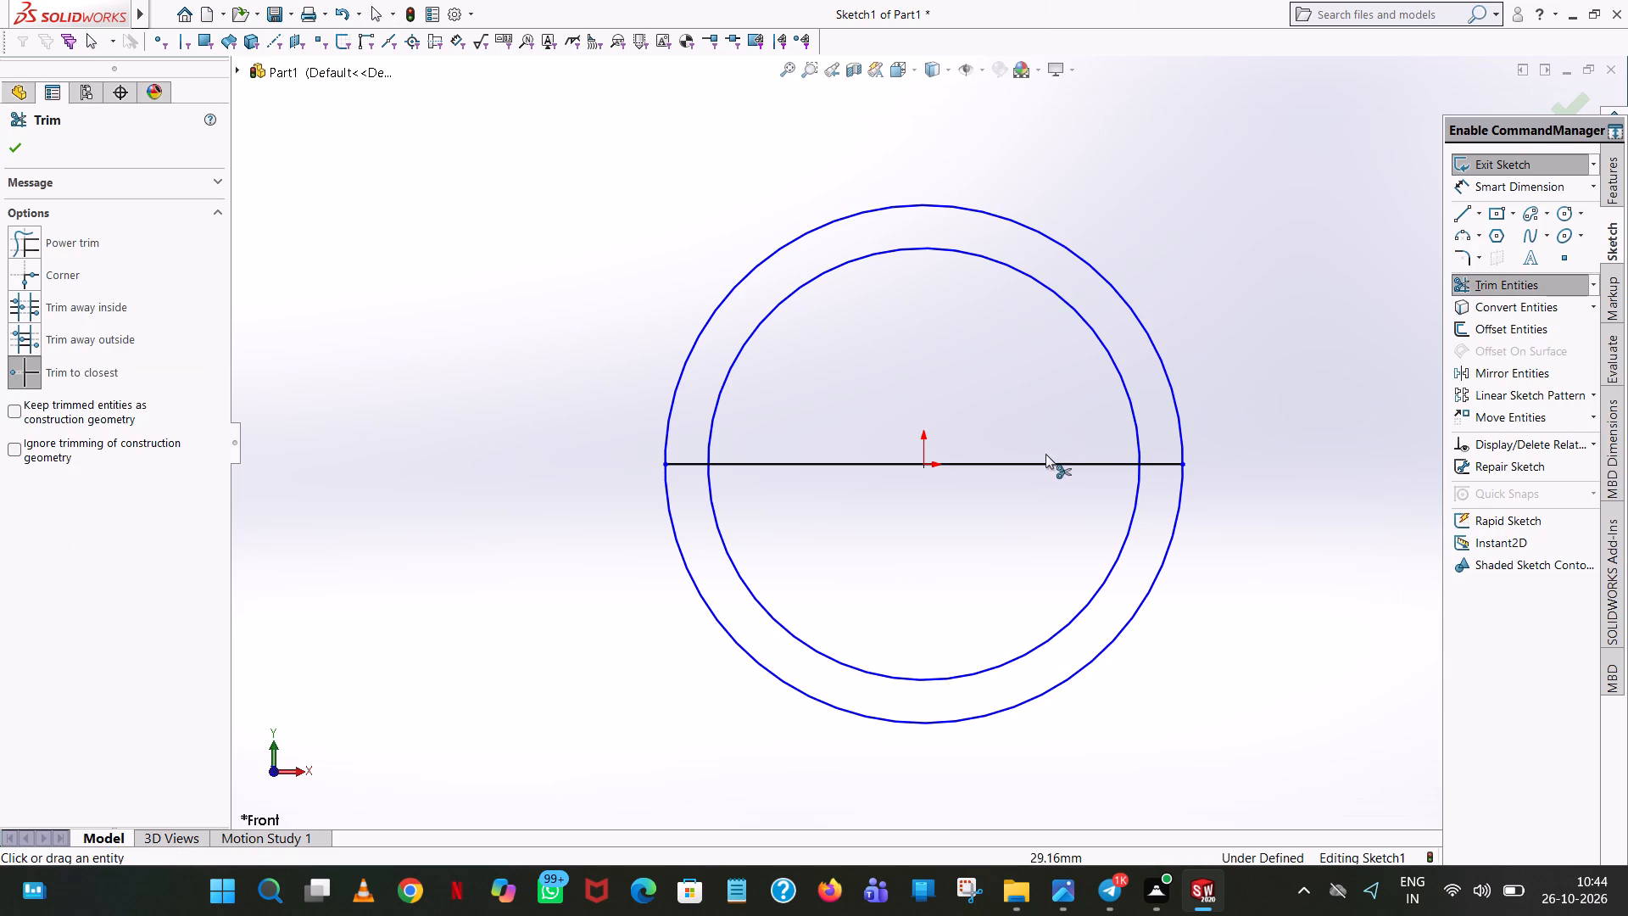
pyautogui.click(1036, 466)
pyautogui.click(1126, 628)
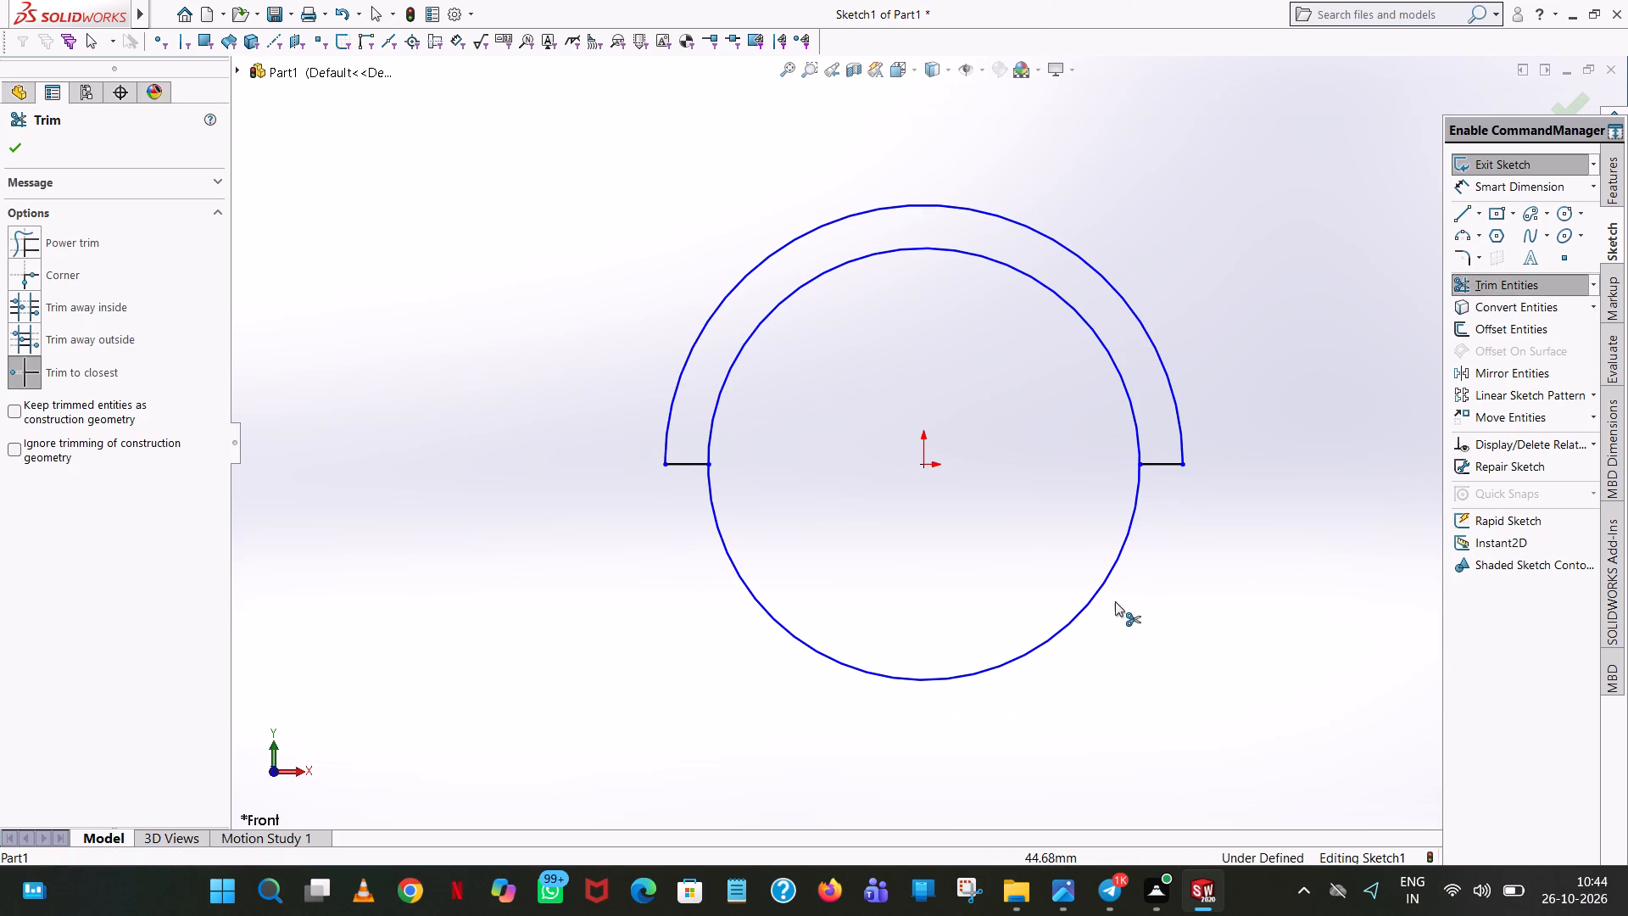
pyautogui.click(1114, 572)
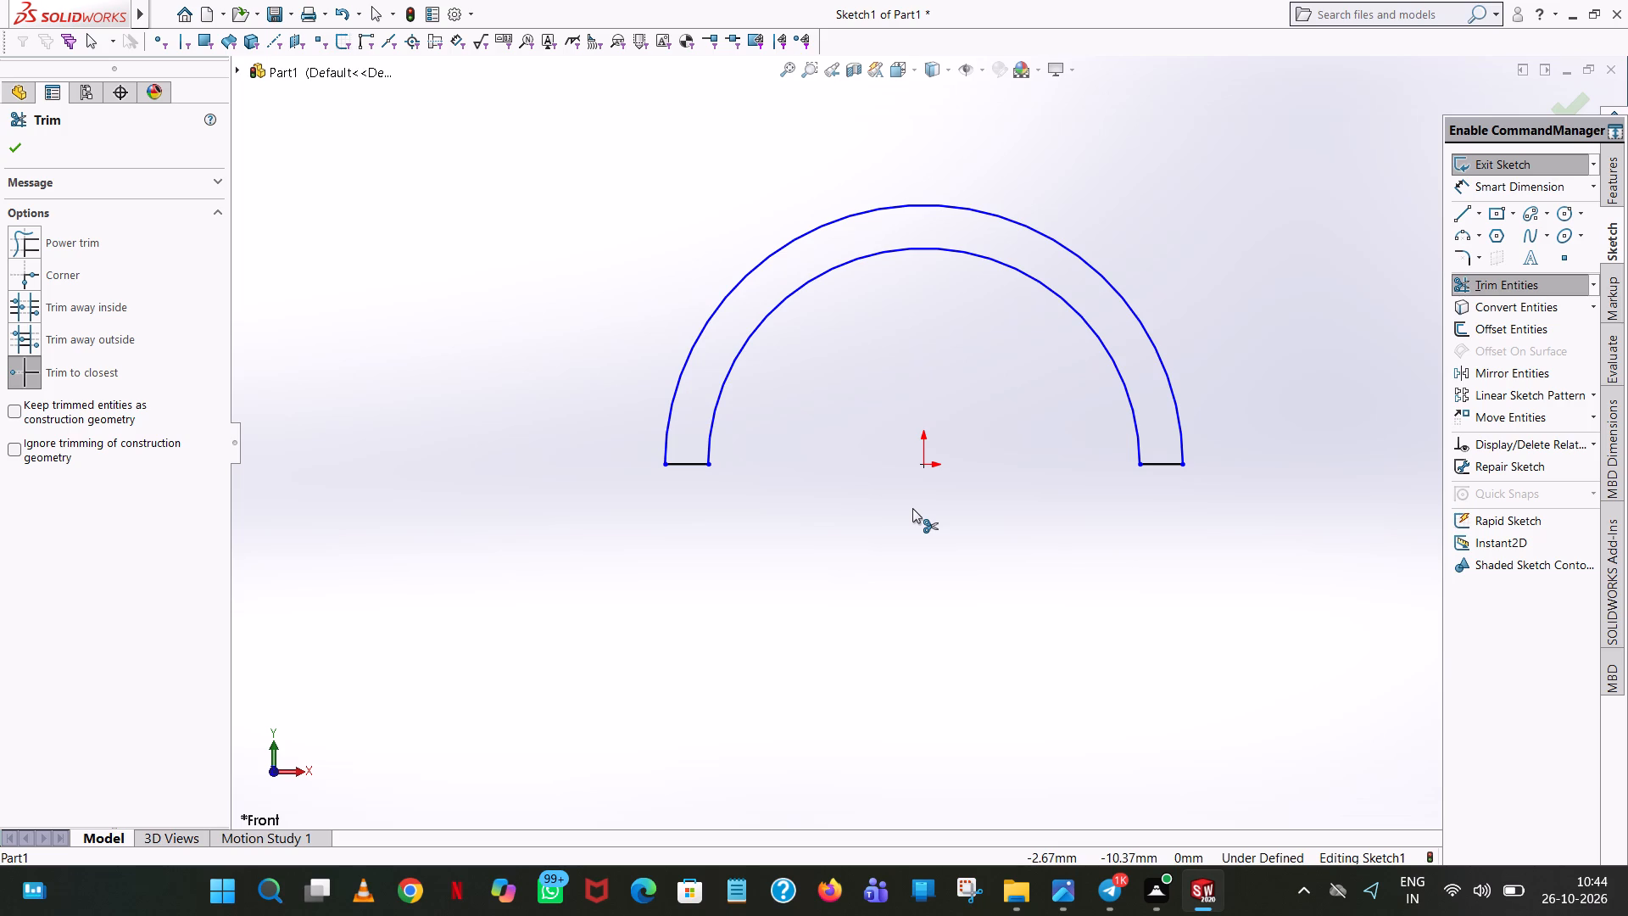
pyautogui.click(7, 136)
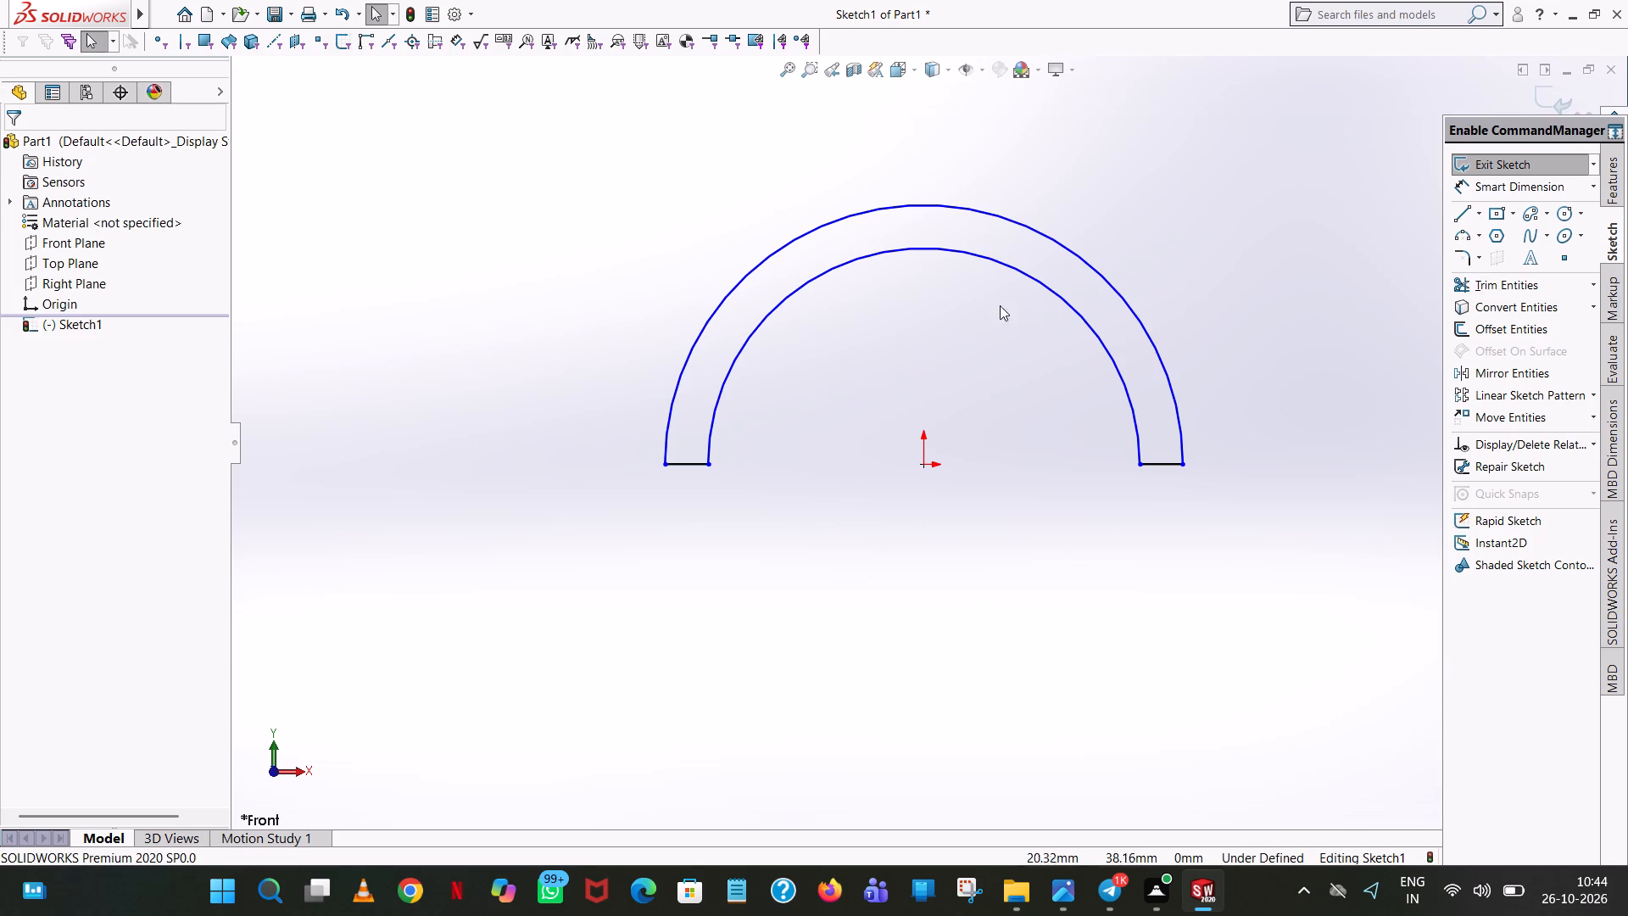
# Add radius dimensions of 60 mm to the outer arc and 50 mm to the inner arc.
pyautogui.click(1556, 193)
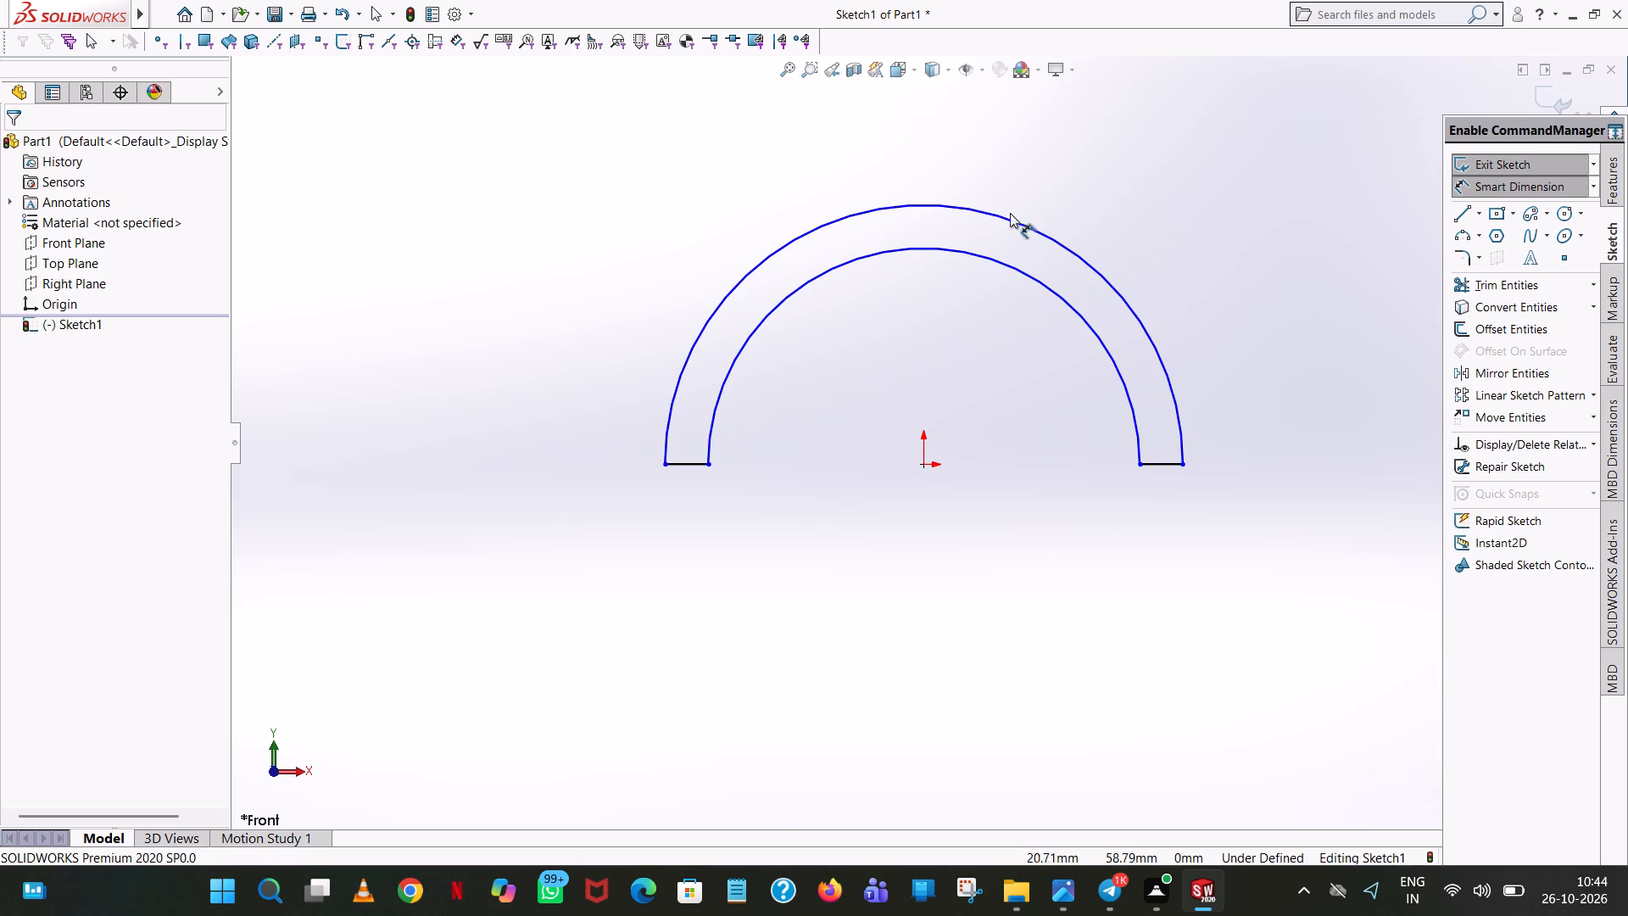
pyautogui.click(1002, 217)
pyautogui.click(1075, 137)
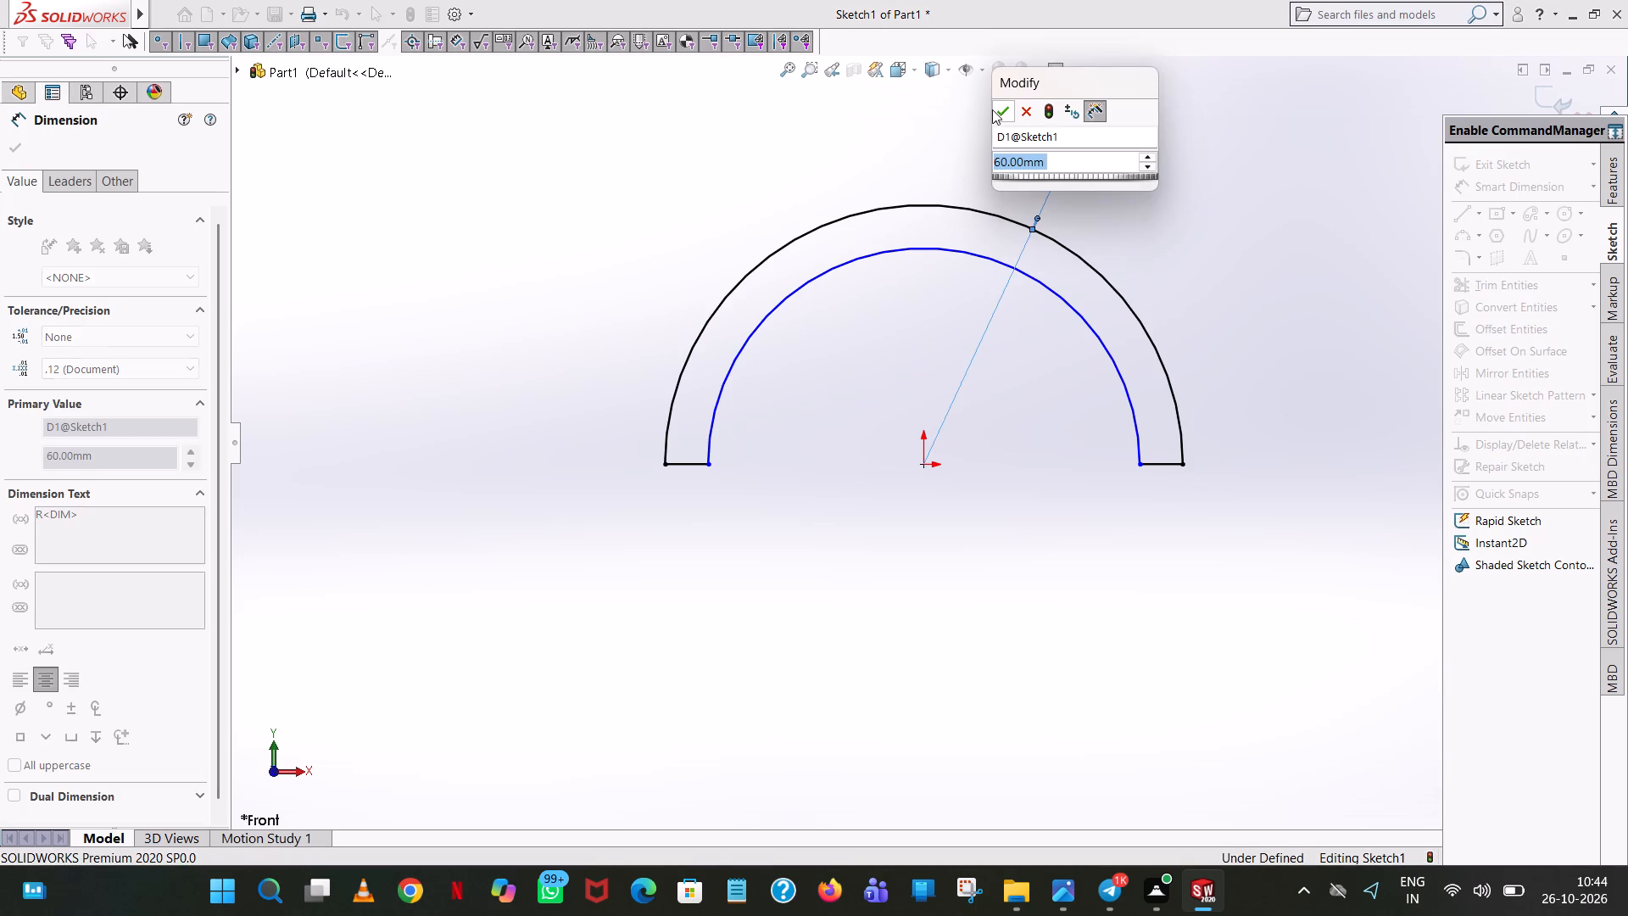
pyautogui.click(992, 104)
pyautogui.click(475, 173)
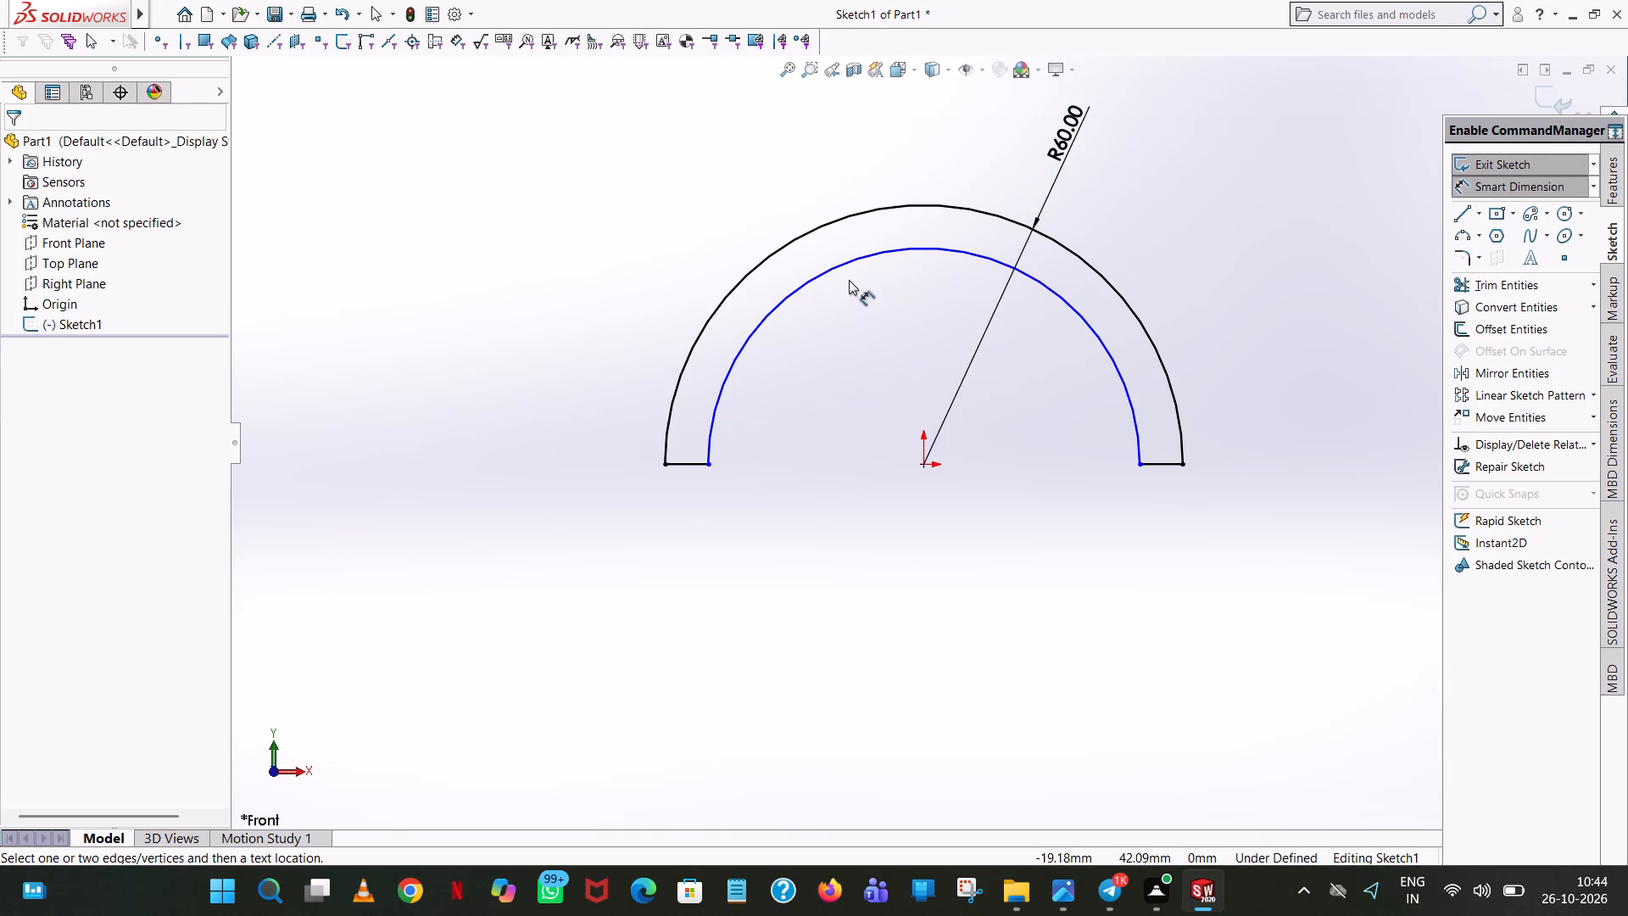
pyautogui.click(870, 254)
pyautogui.click(415, 122)
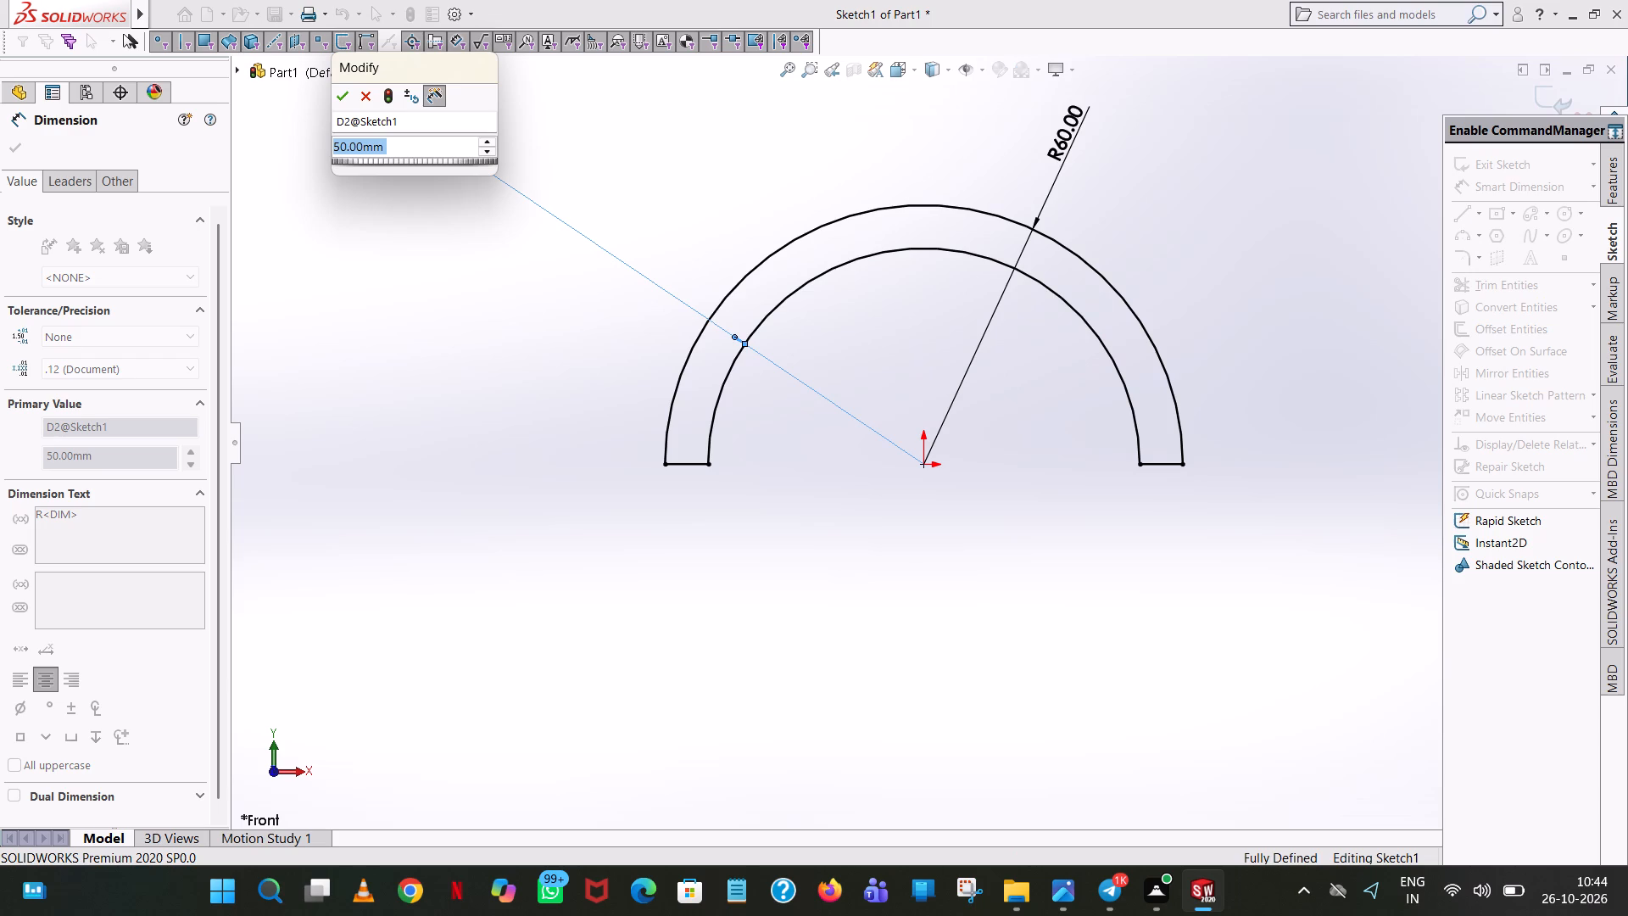
pyautogui.click(341, 105)
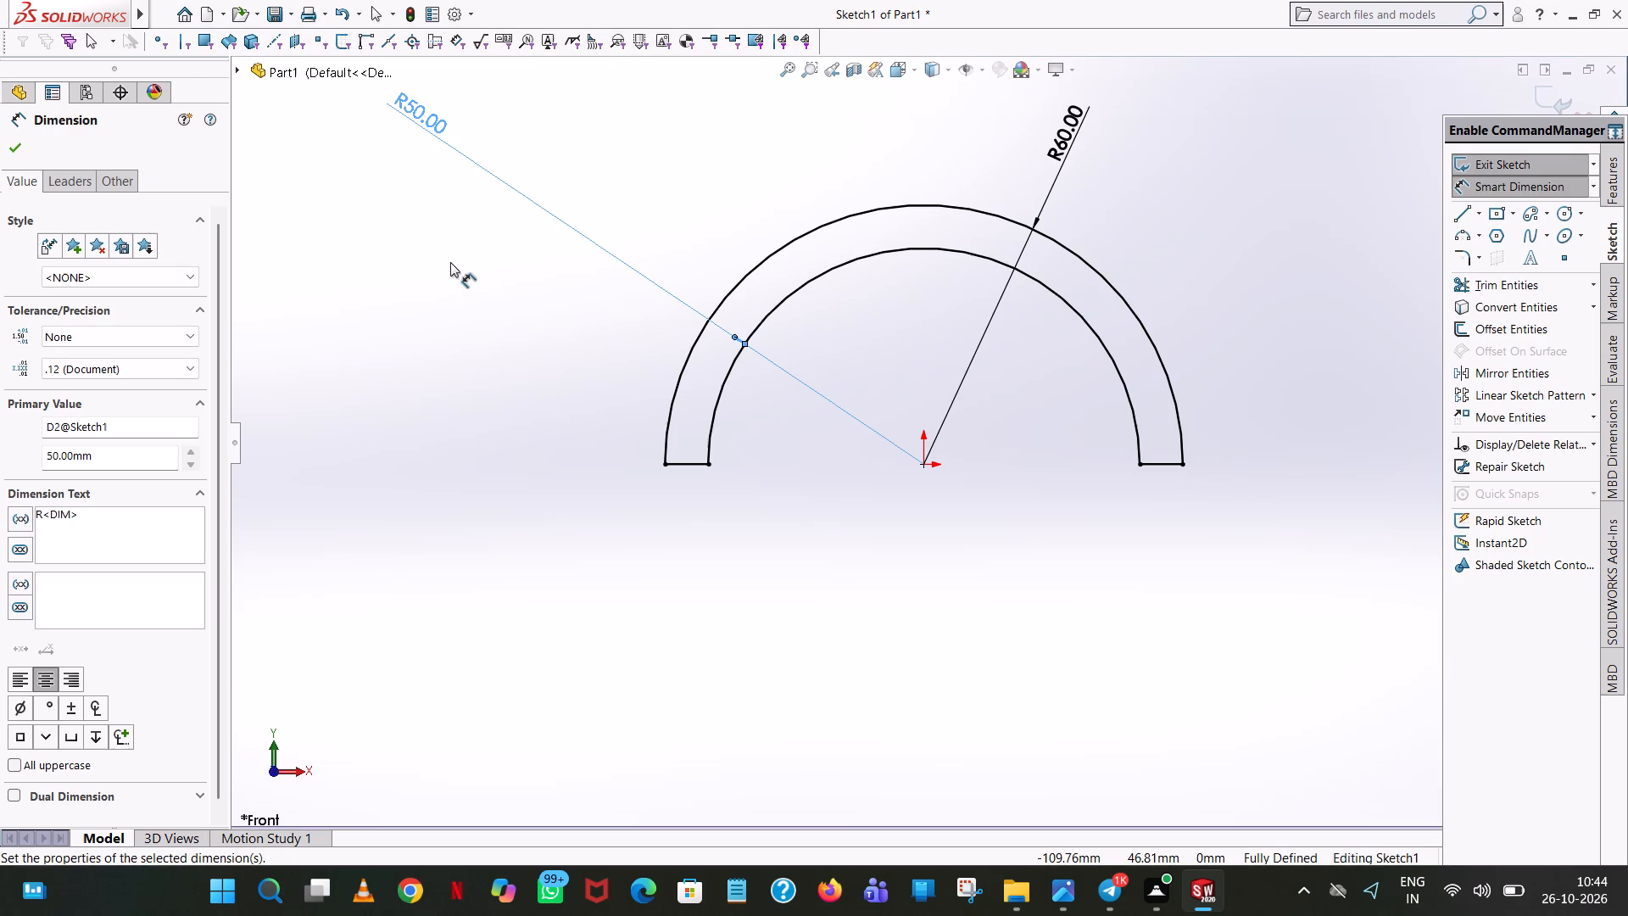
pyautogui.click(450, 262)
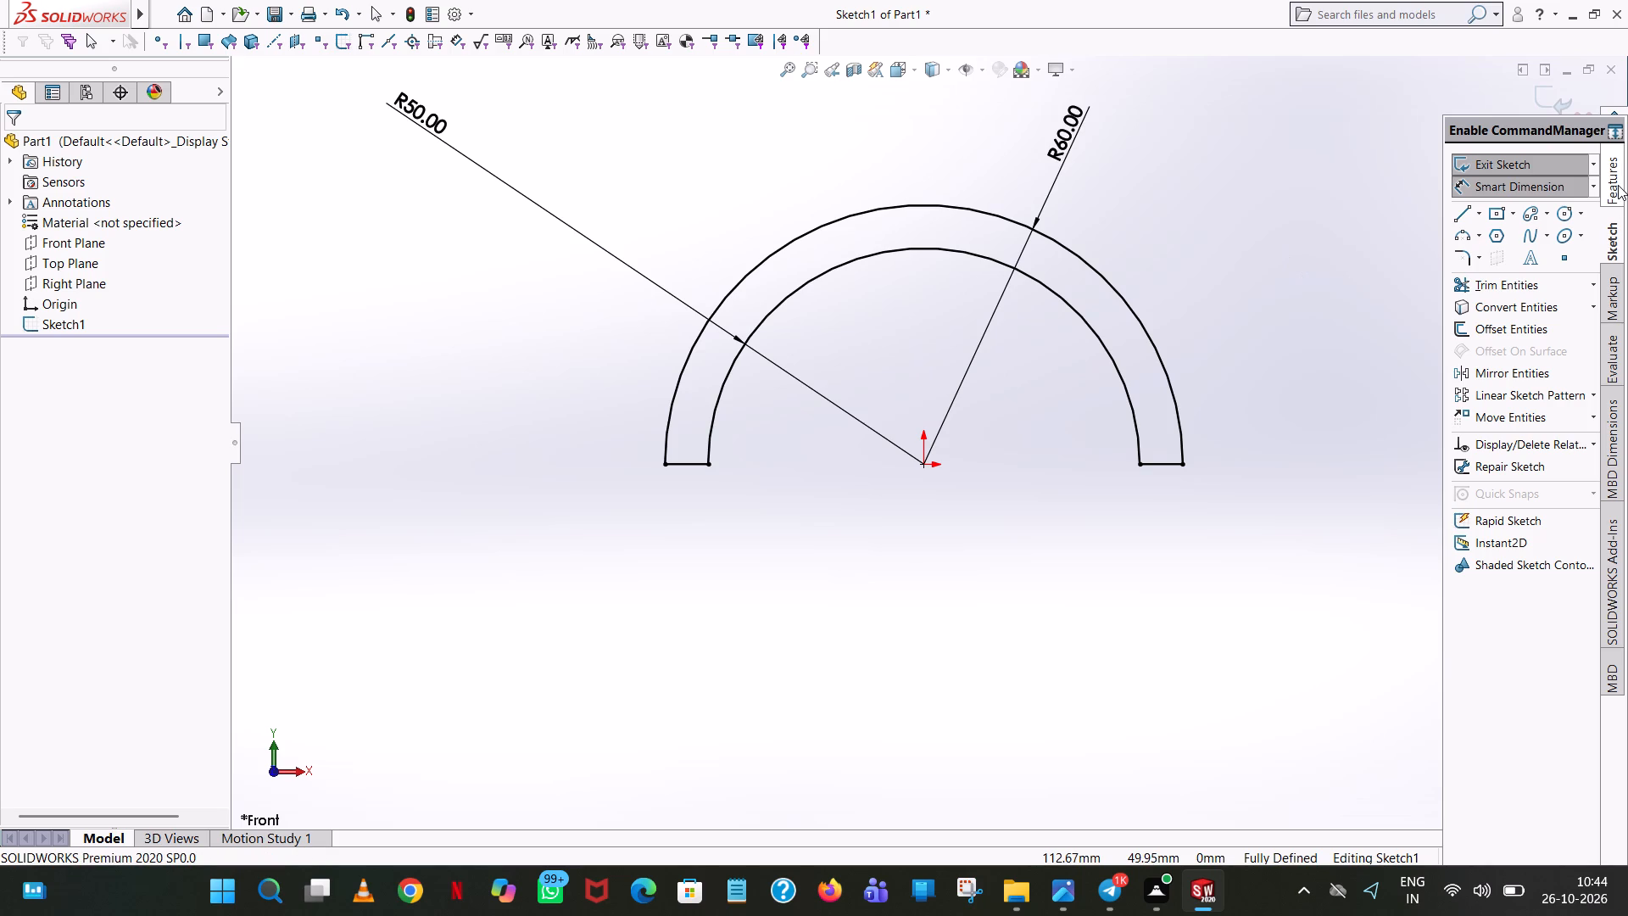
# Extrude the half-ring profile 80 mm using the Mid Plane end condition, symmetric about the sketch plane.
pyautogui.click(1618, 185)
pyautogui.click(1549, 174)
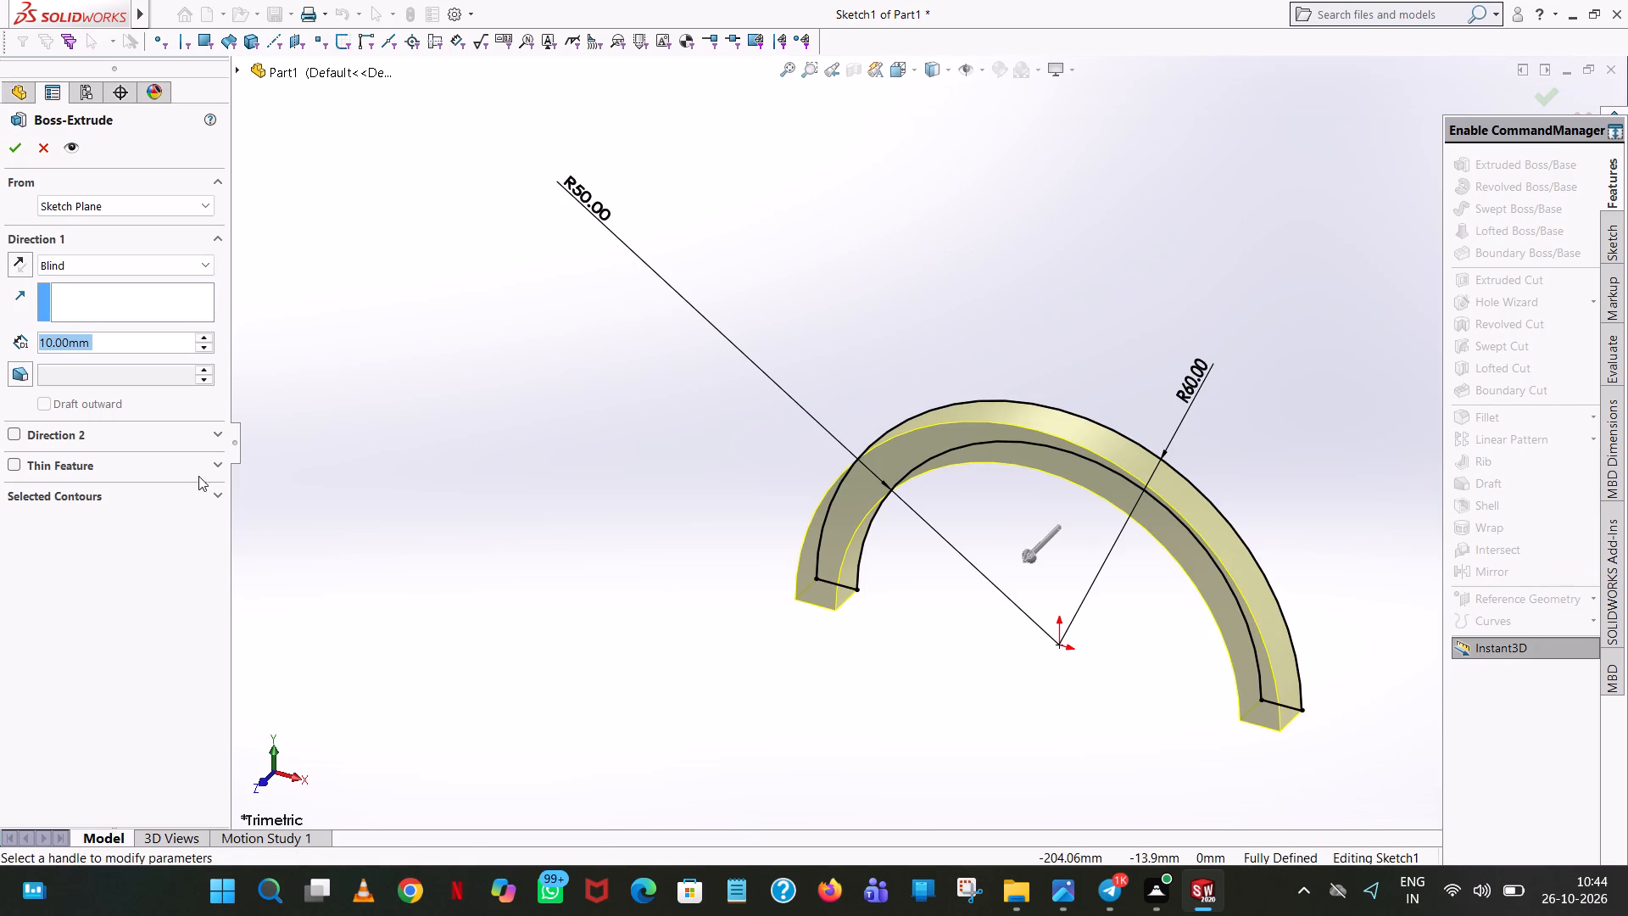
pyautogui.click(26, 268)
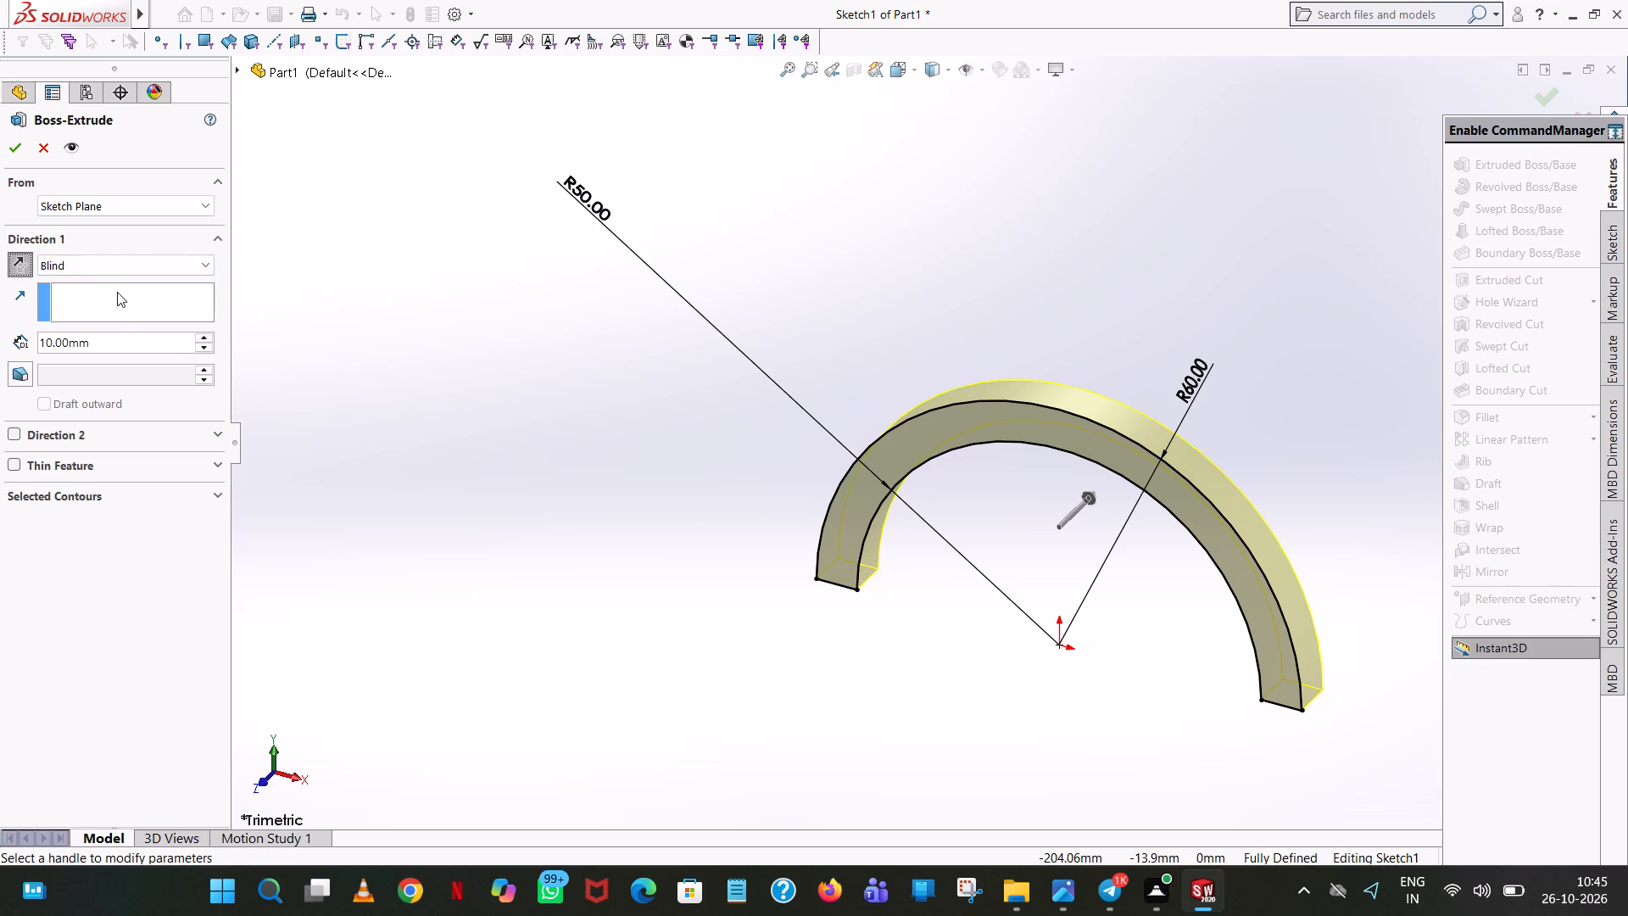
pyautogui.click(119, 260)
pyautogui.click(136, 352)
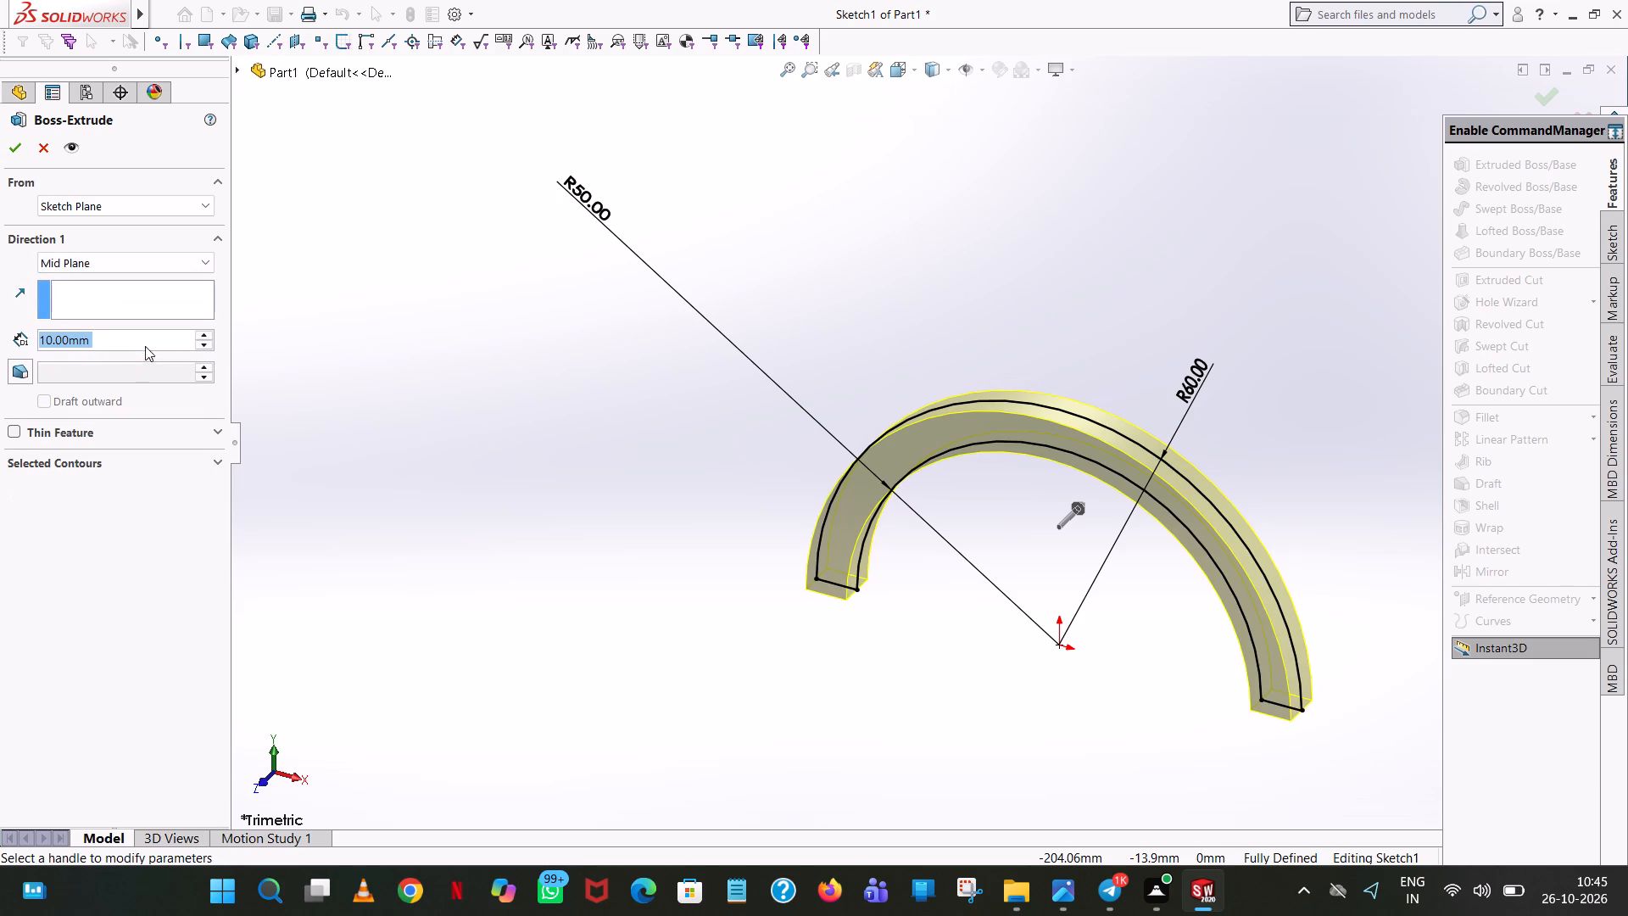
pyautogui.doubleClick(202, 332)
pyautogui.click(202, 332)
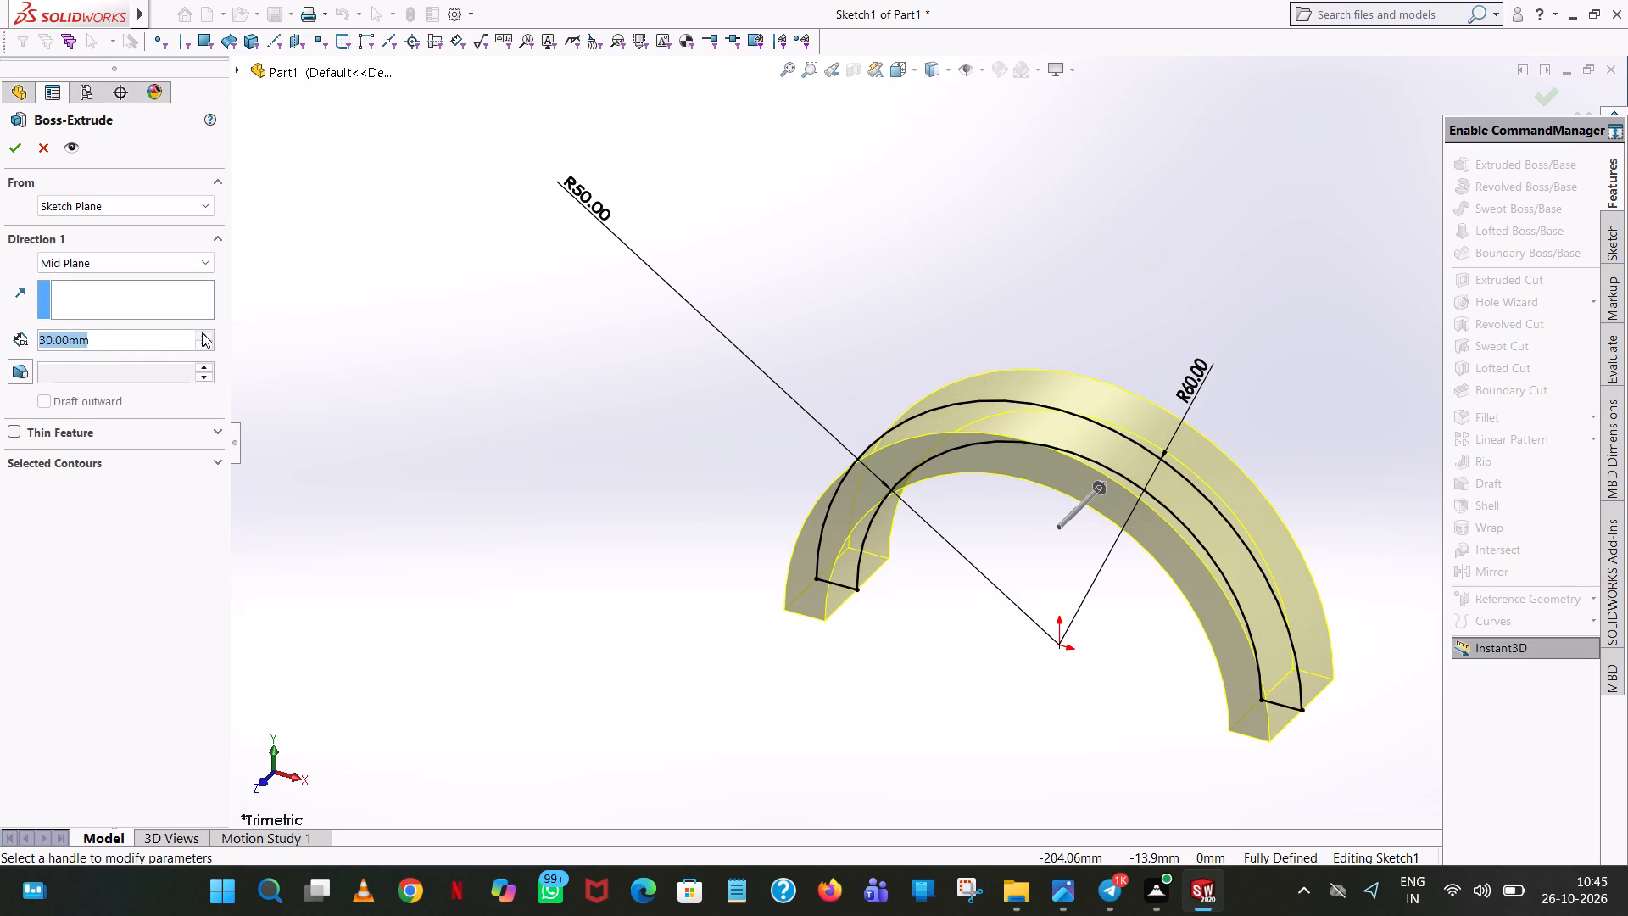
pyautogui.click(202, 332)
pyautogui.click(202, 332)
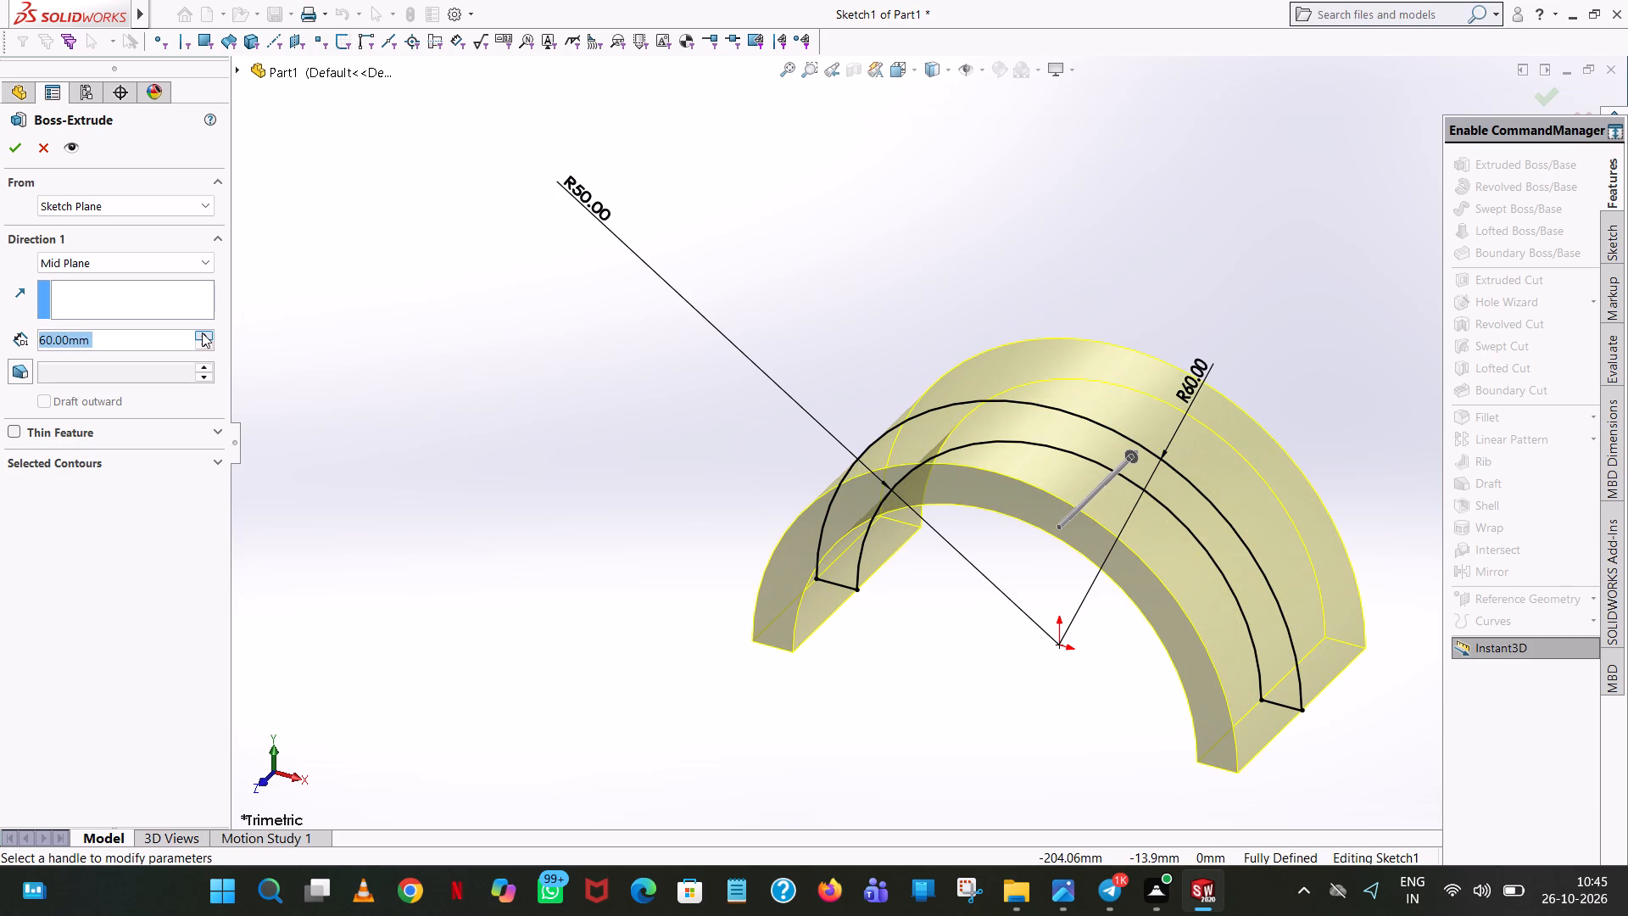
pyautogui.click(202, 332)
pyautogui.click(202, 332)
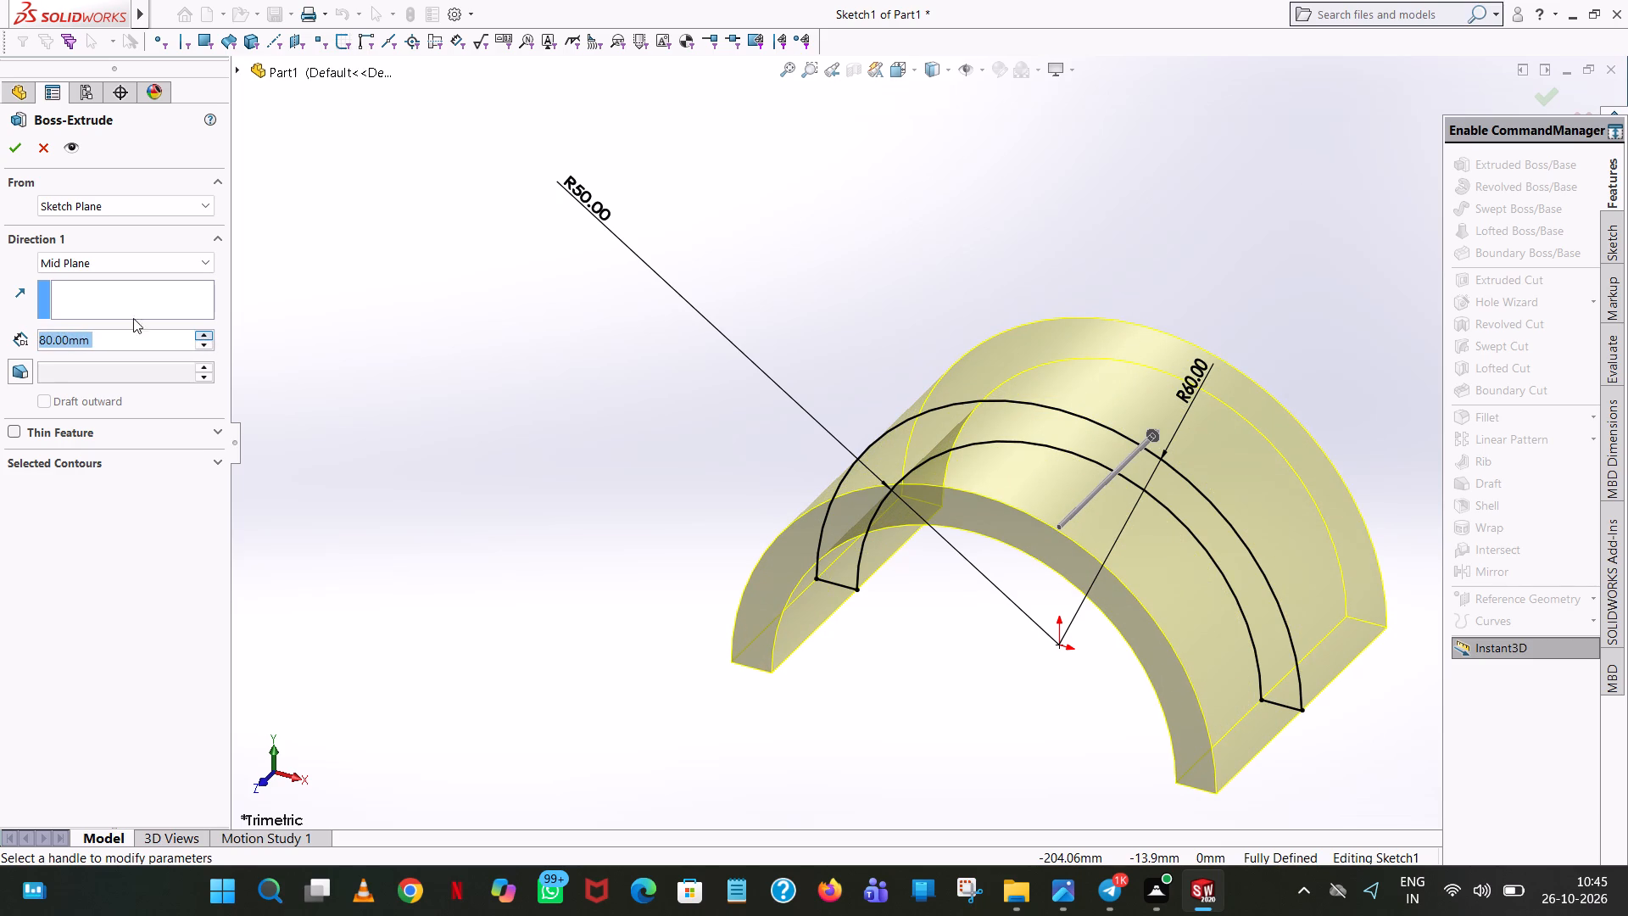
pyautogui.click(20, 144)
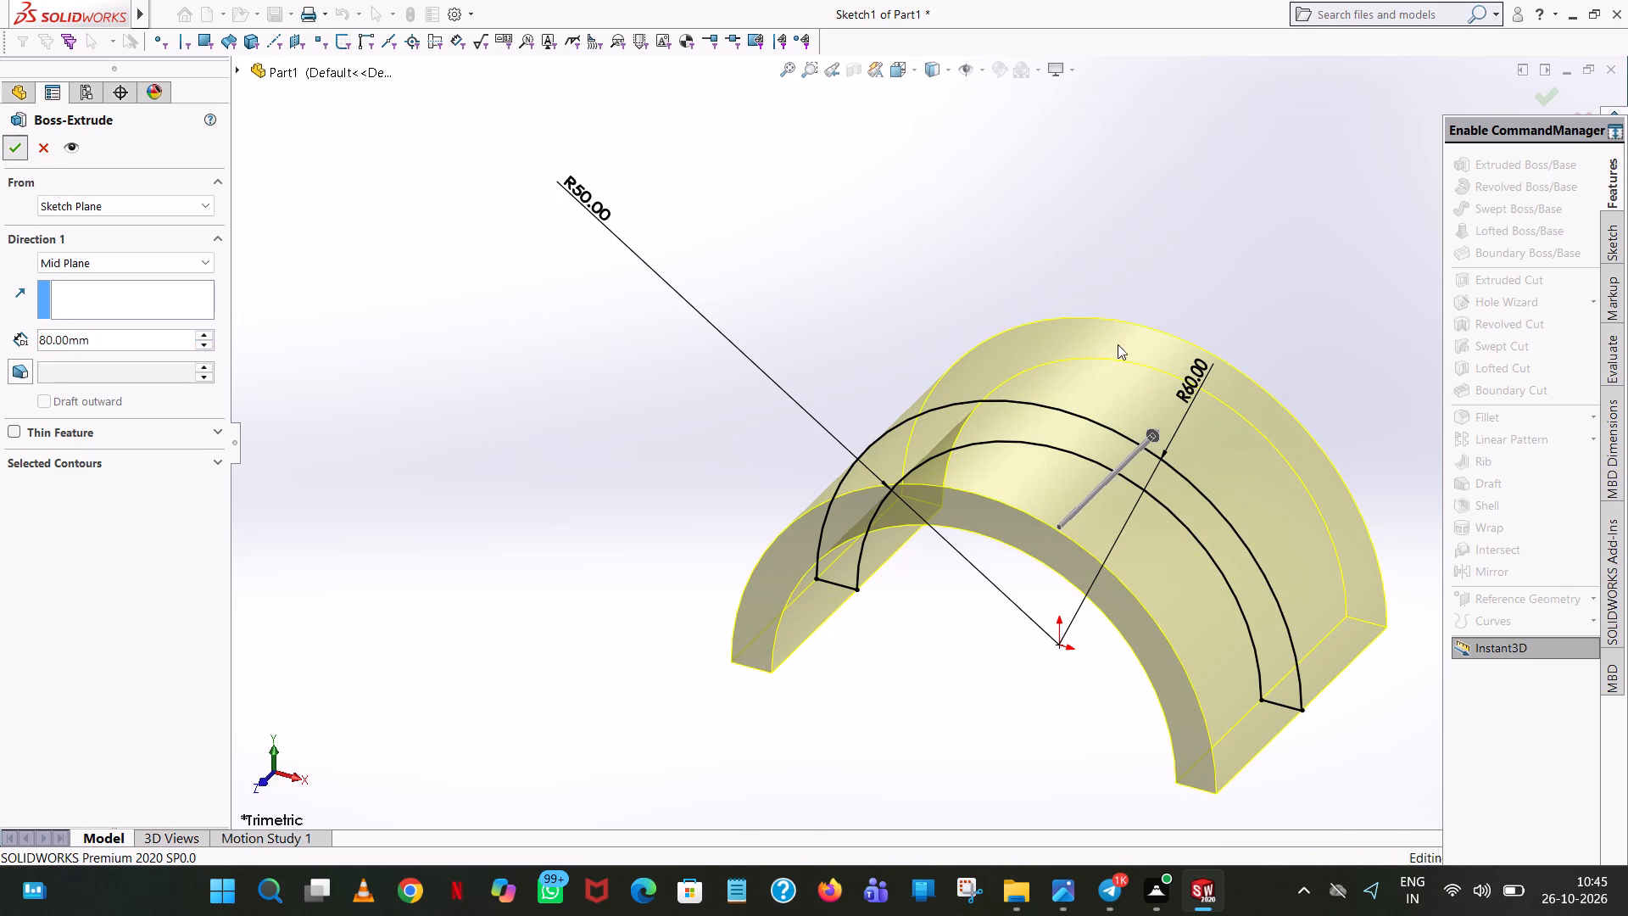
pyautogui.click(628, 371)
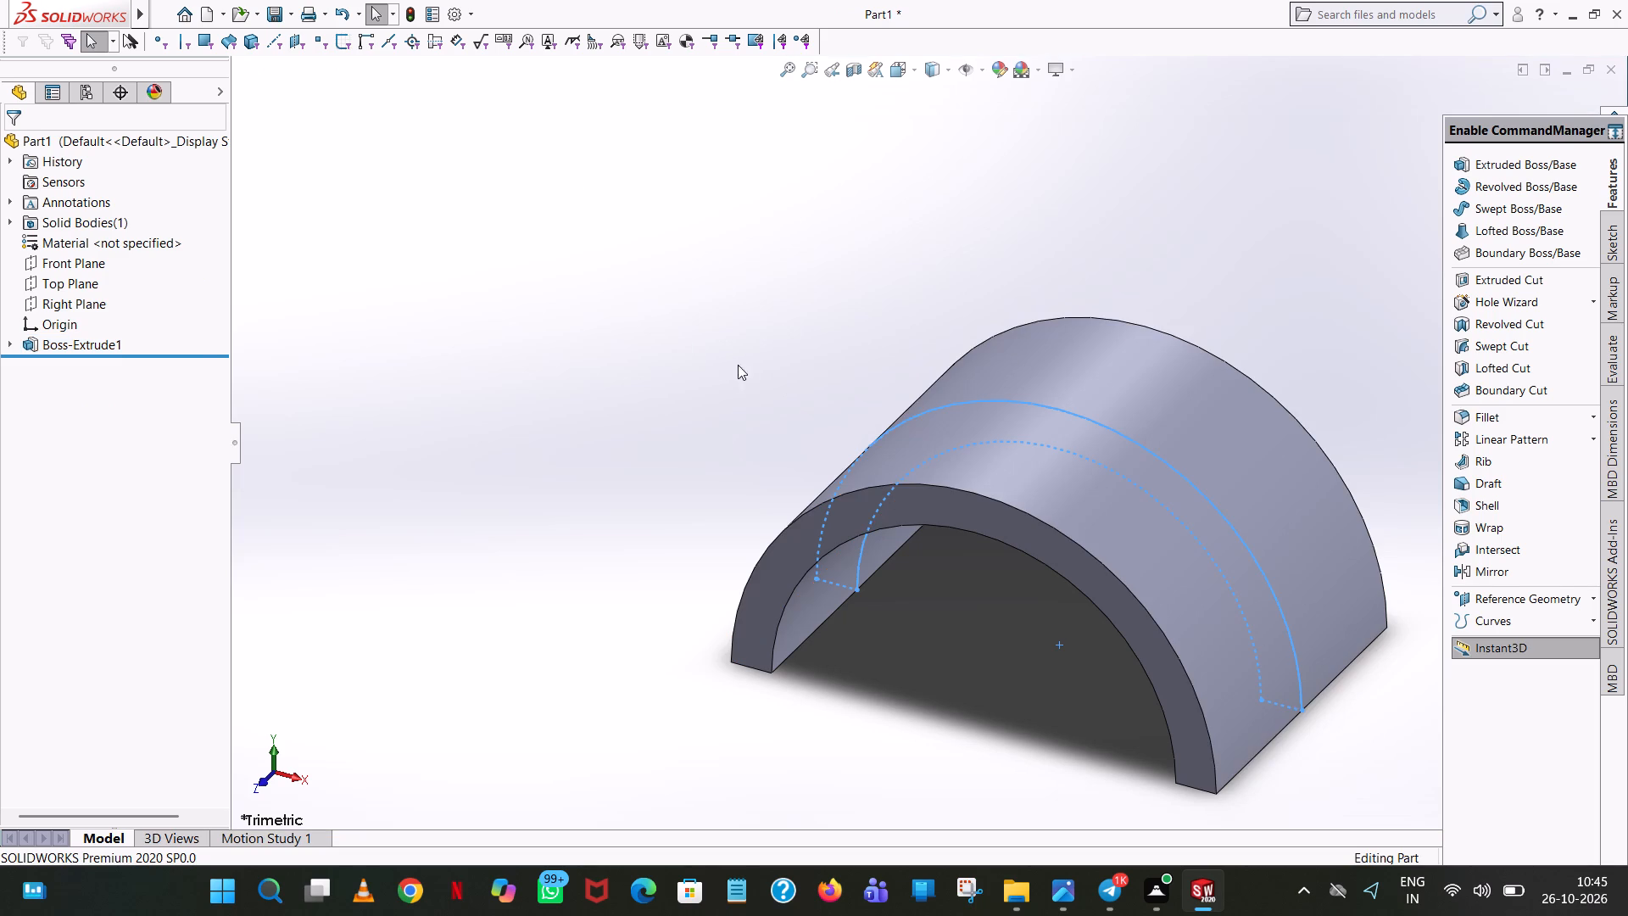
# Examine the extruded half-ring from the front and from above, highlighting the Front Plane to check its position within the body.
pyautogui.scroll(2, 1029, 642)
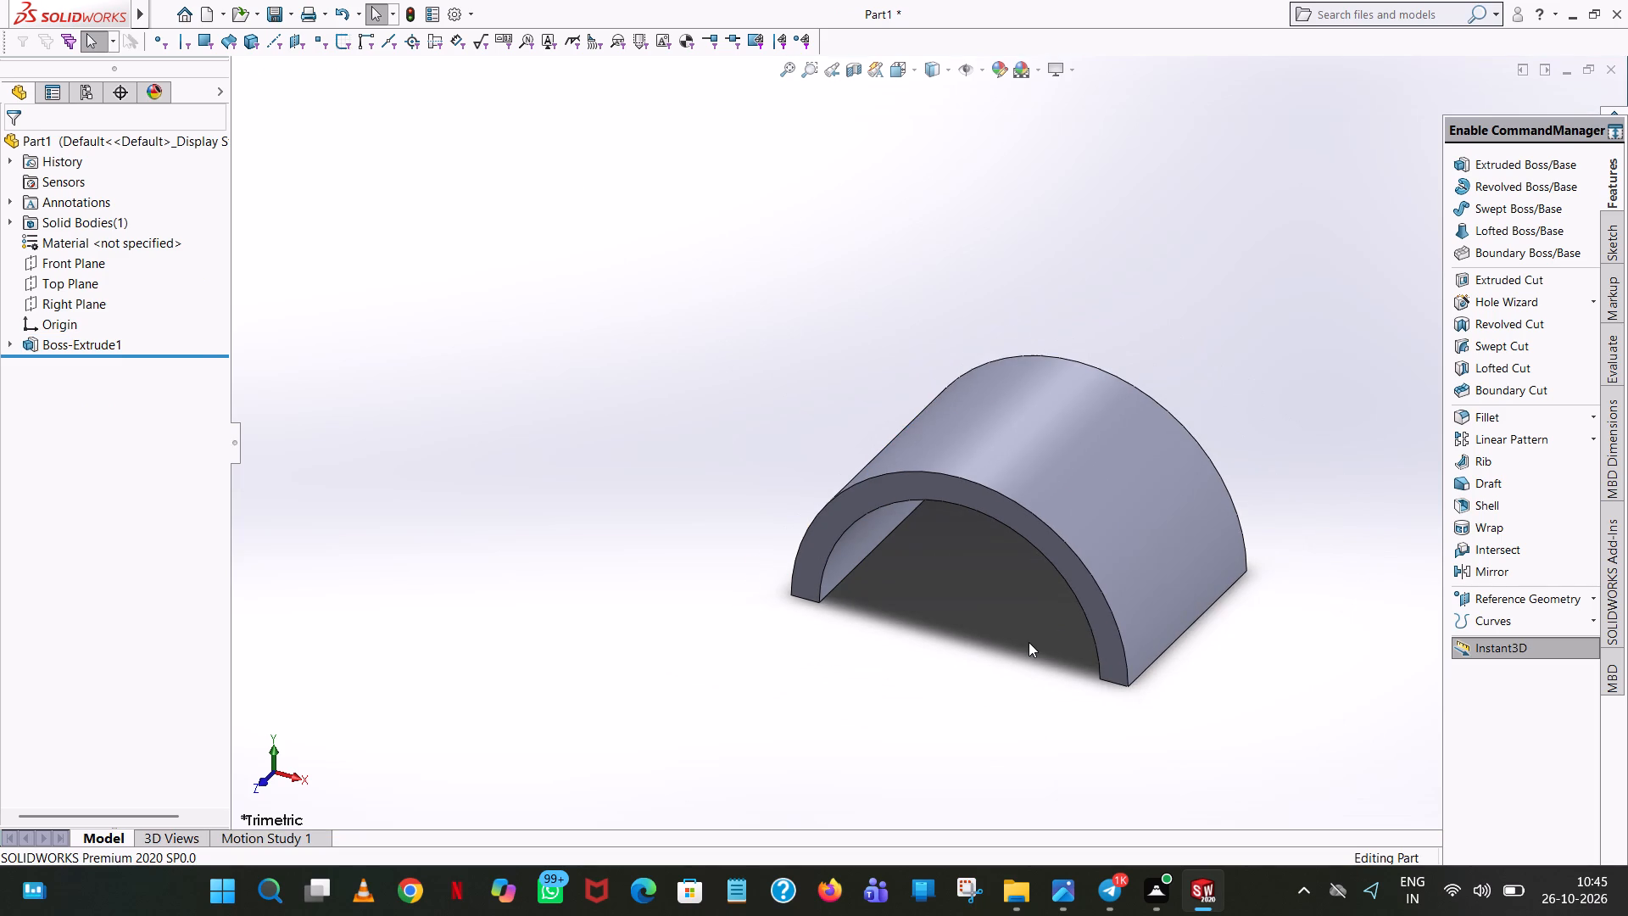
pyautogui.moveTo(1029, 642); pyautogui.dragTo(1124, 583, button='middle')
pyautogui.scroll(1, 1029, 642)
pyautogui.scroll(1, 1106, 539)
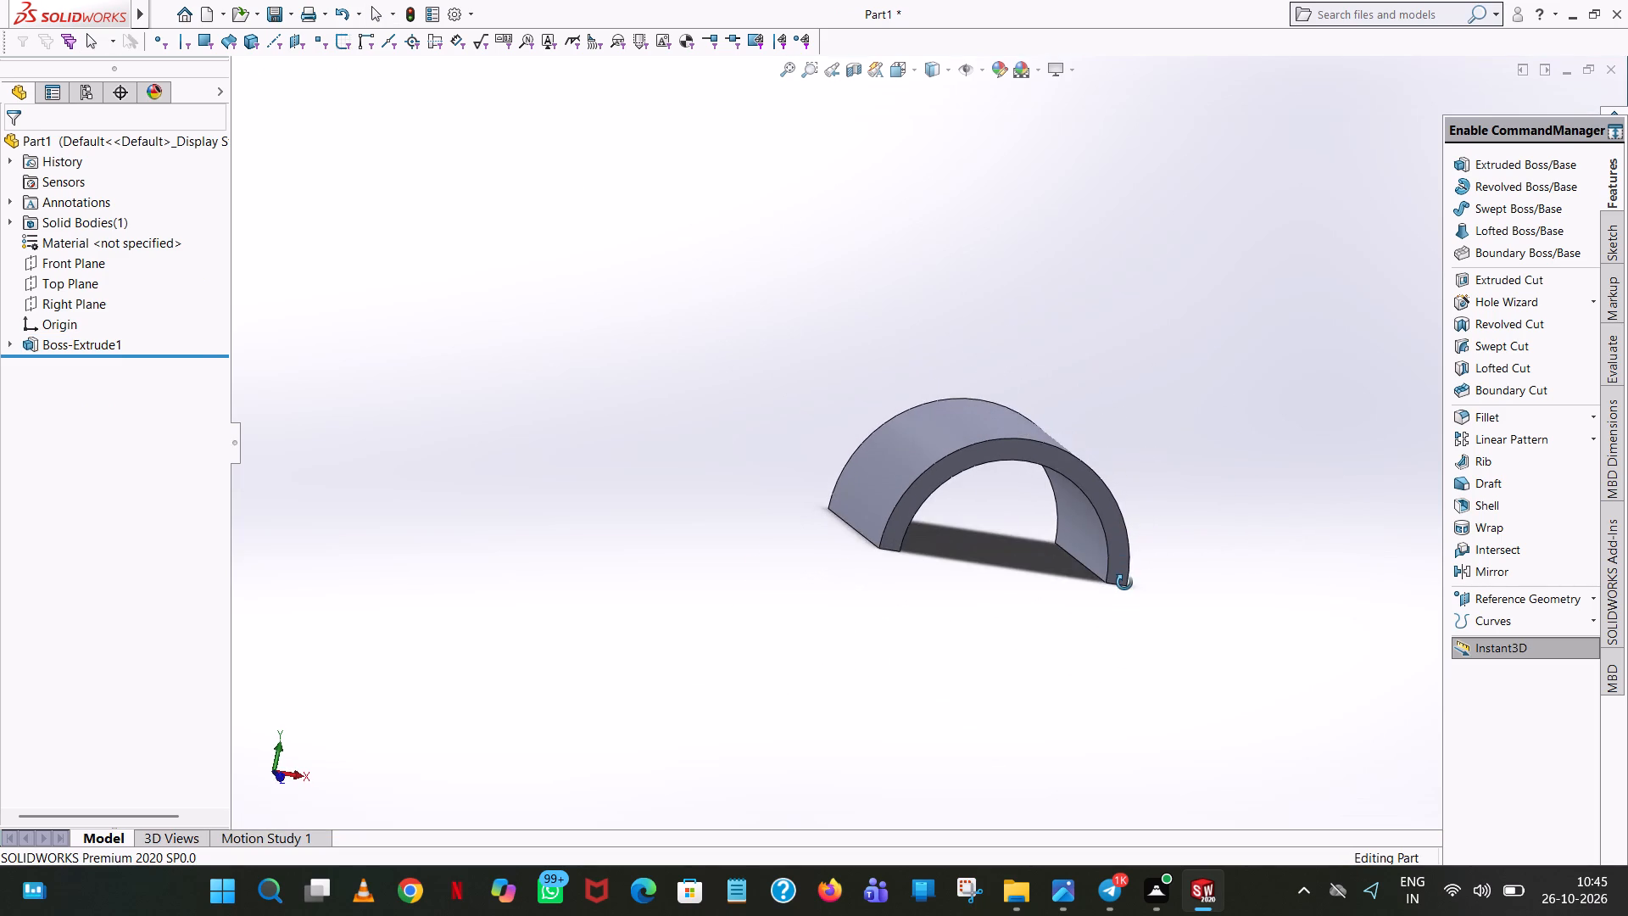
pyautogui.moveTo(1124, 583); pyautogui.dragTo(1114, 599, button='middle')
pyautogui.scroll(2, 1114, 599)
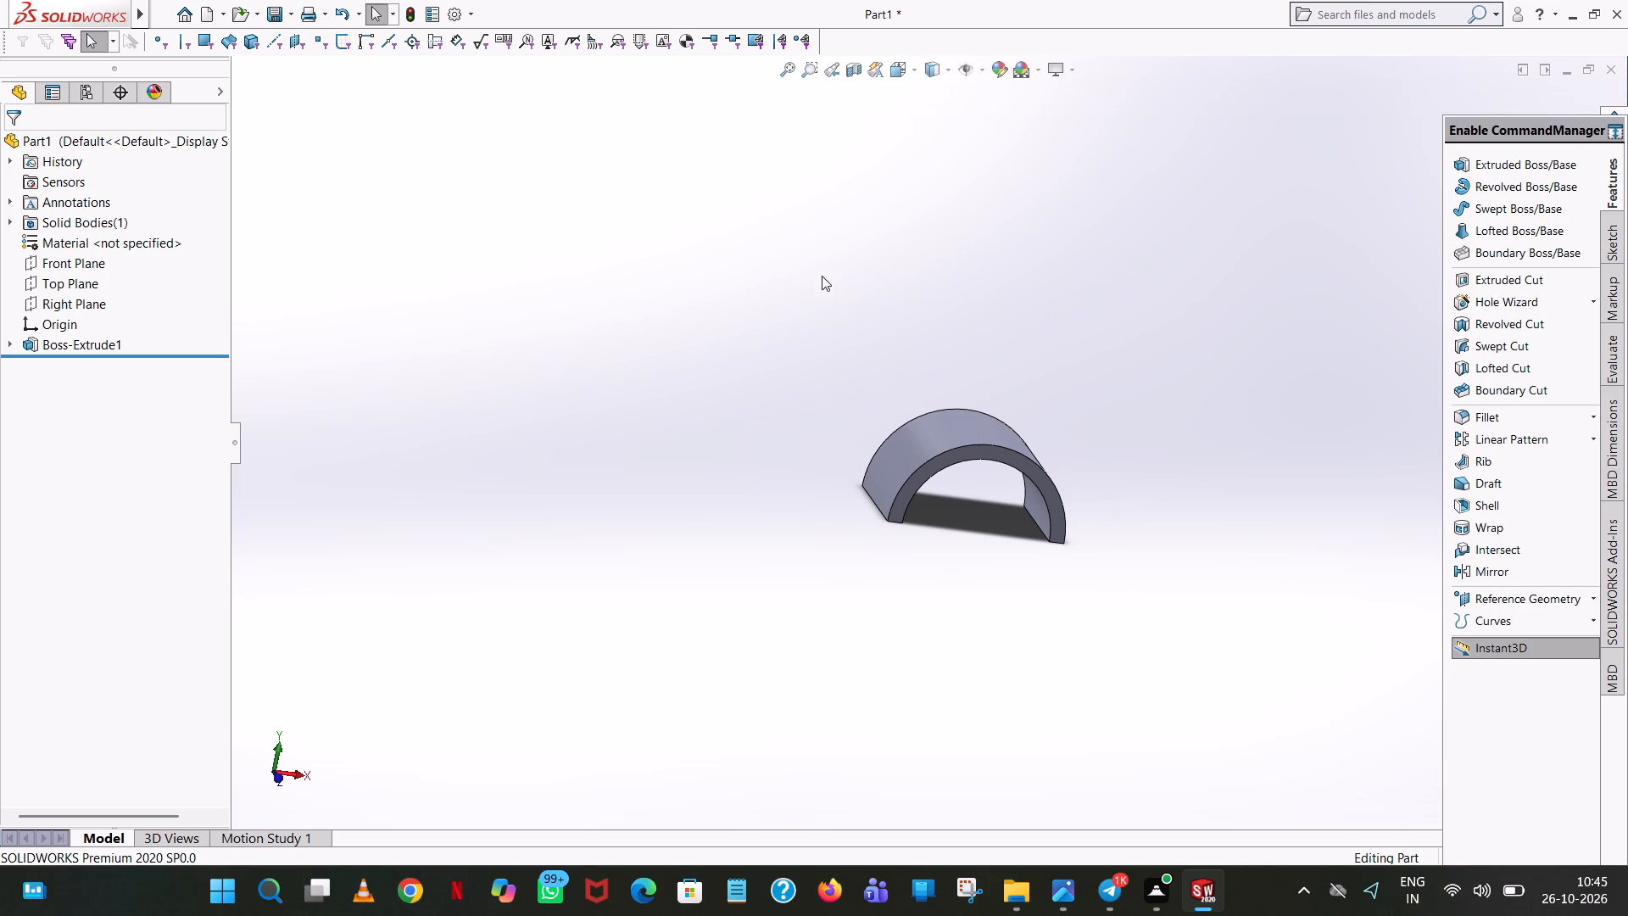
pyautogui.scroll(-3, 1099, 446)
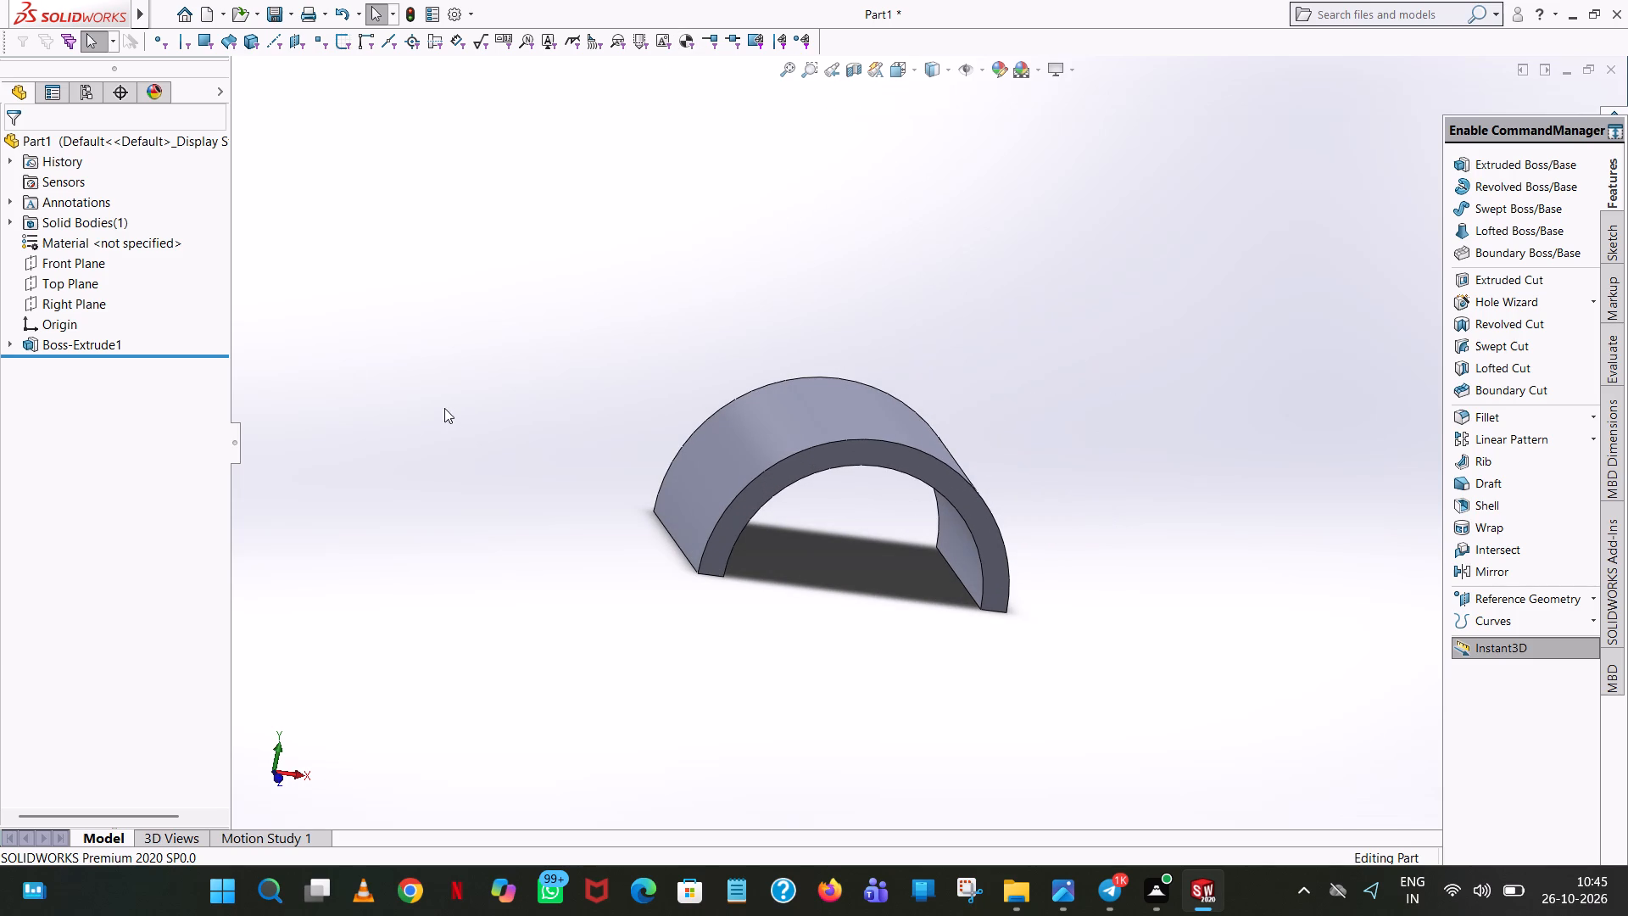
pyautogui.click(70, 268)
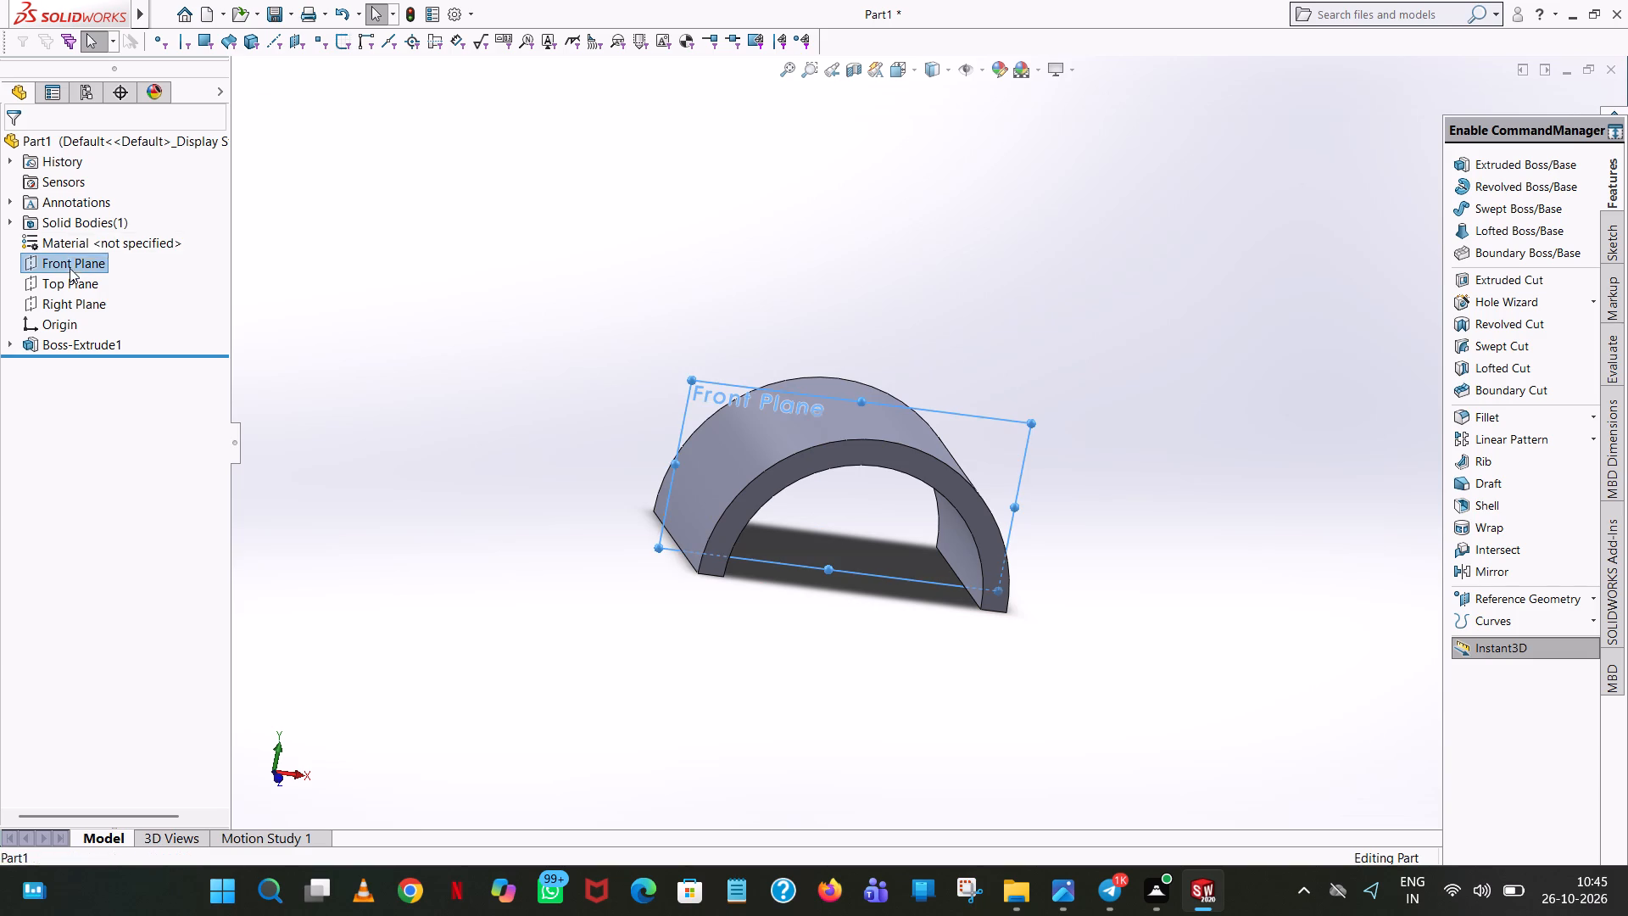
pyautogui.moveTo(921, 198); pyautogui.dragTo(858, 471, button='middle')
pyautogui.scroll(1, 883, 209)
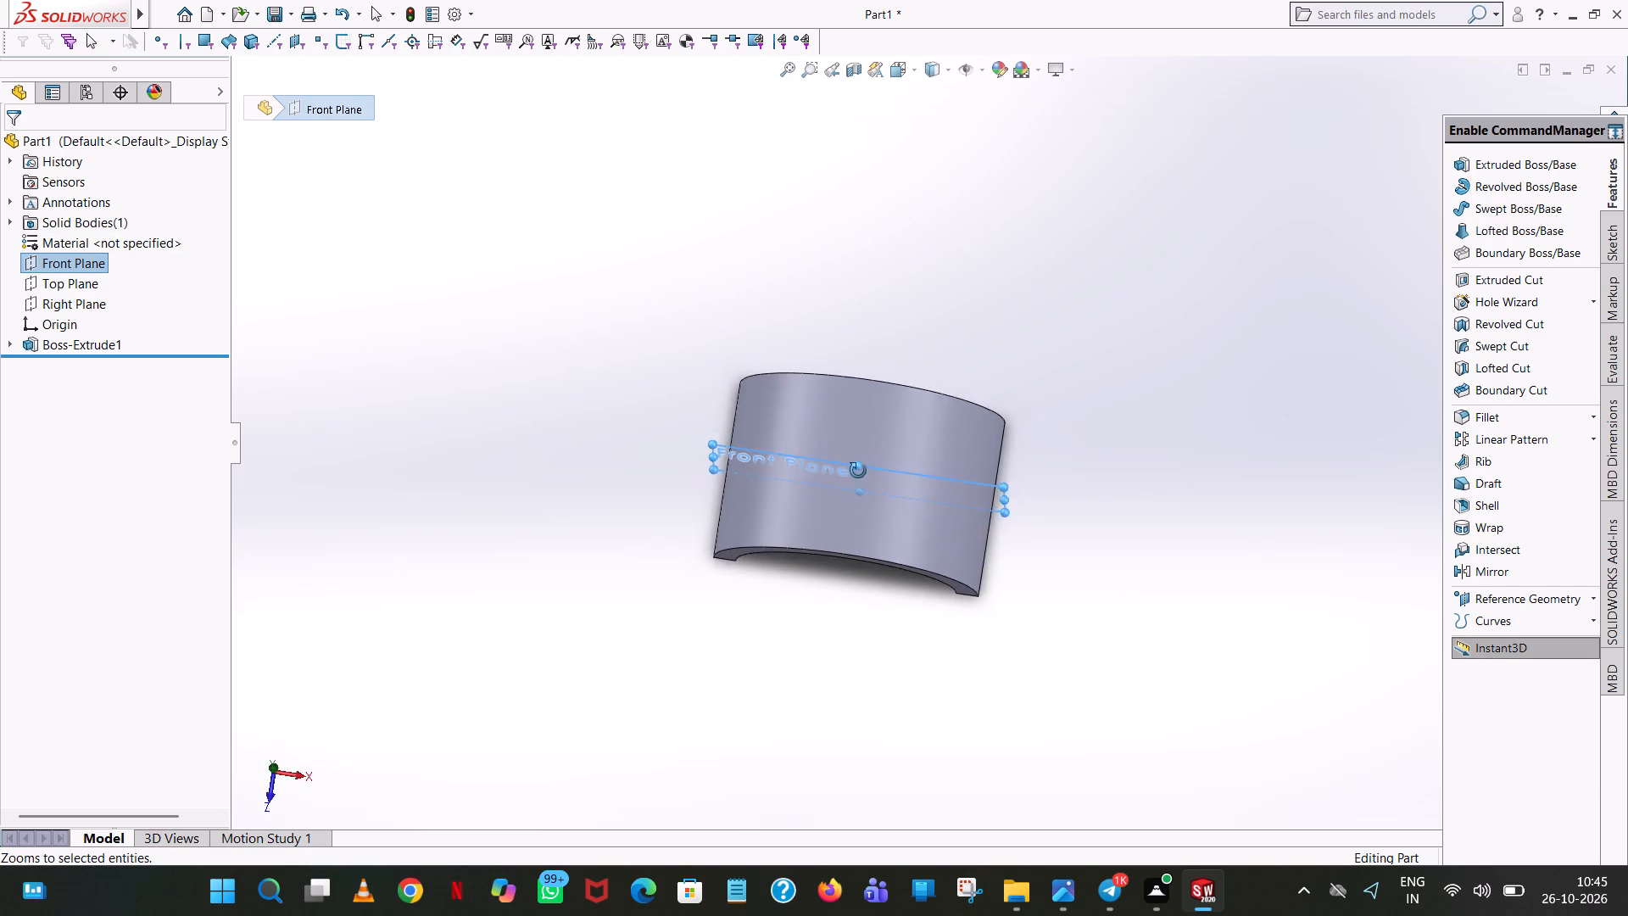
pyautogui.moveTo(858, 471); pyautogui.dragTo(844, 489, button='middle')
pyautogui.scroll(1, 871, 571)
pyautogui.scroll(1, 844, 489)
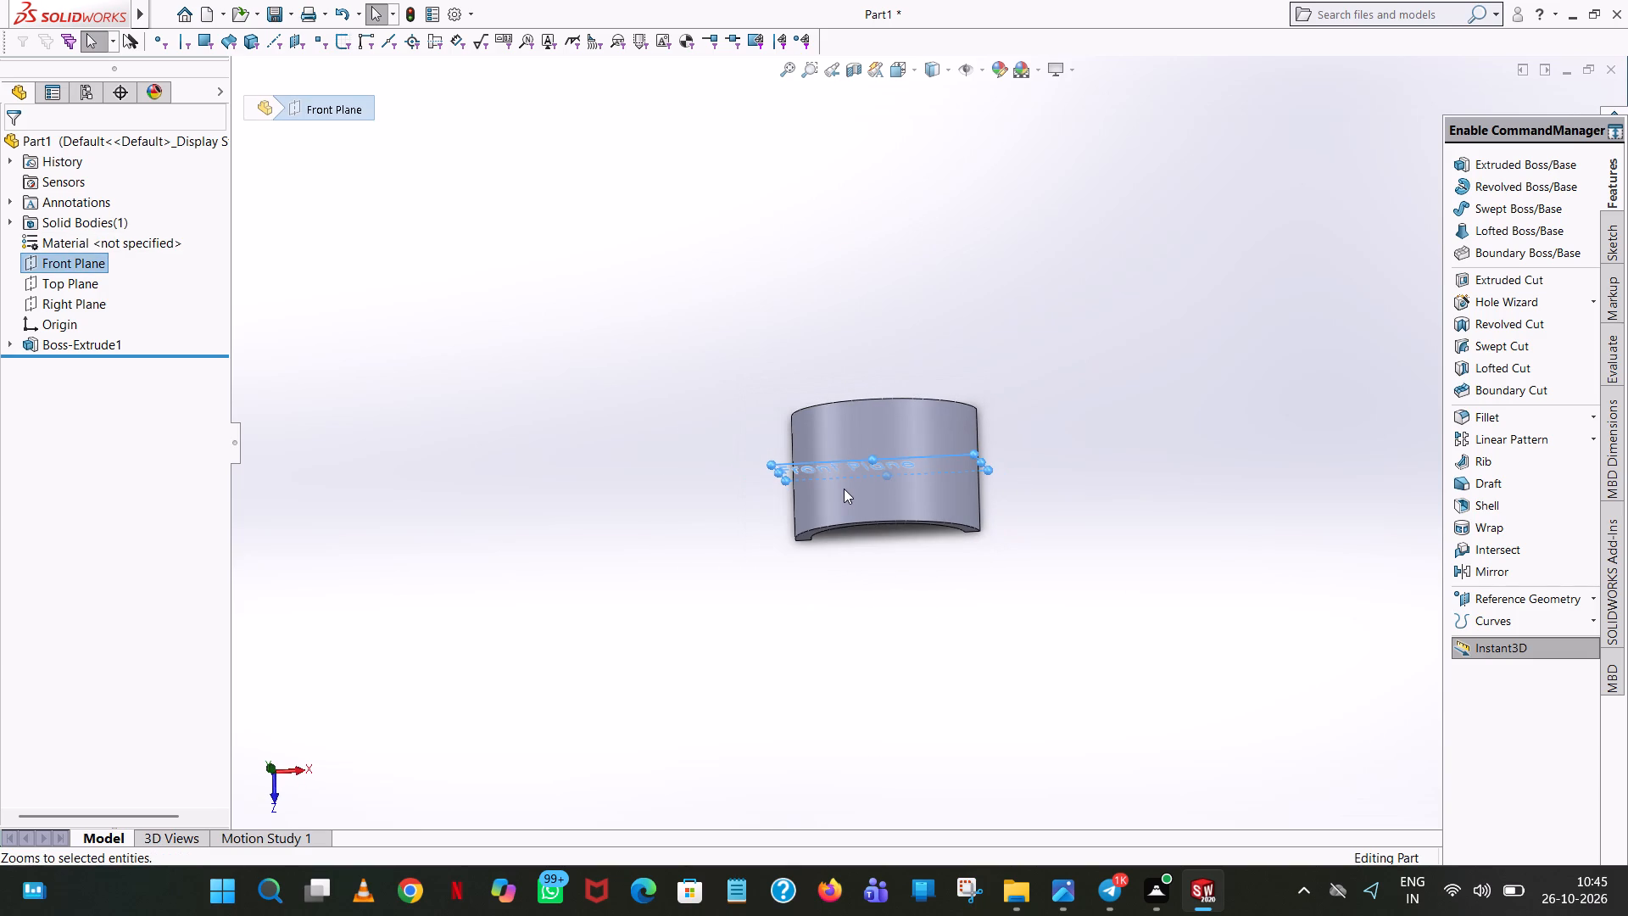
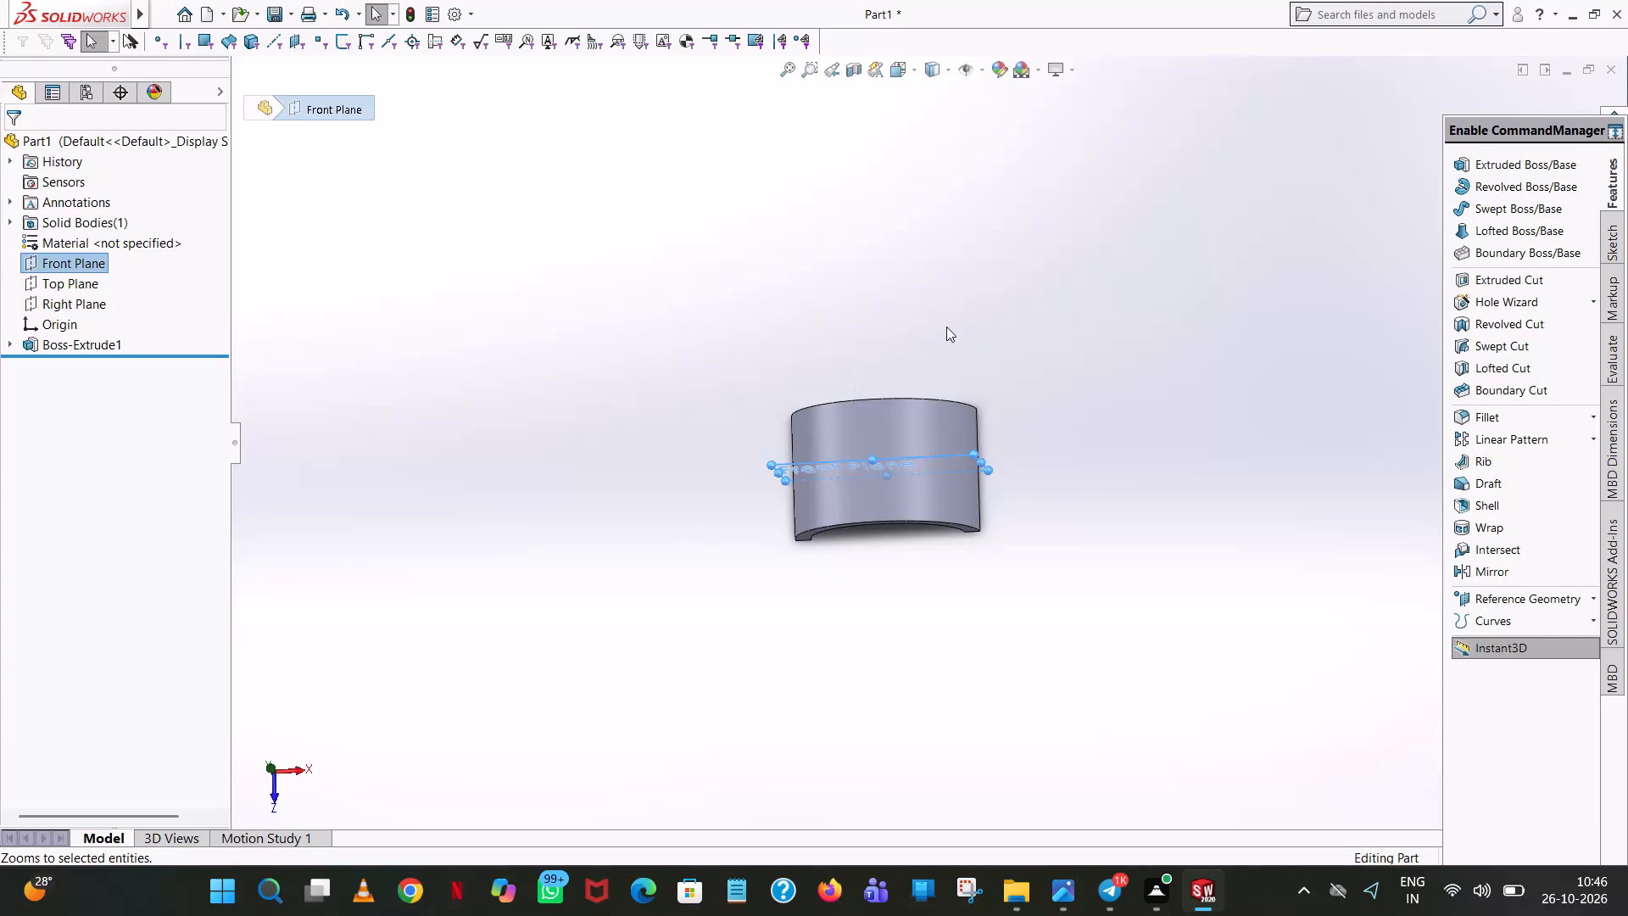
# Create a reference plane offset 28 mm (40-12) from the Front Plane, toward the front end of the half-ring.
pyautogui.moveTo(928, 310); pyautogui.dragTo(873, 278, button='middle')
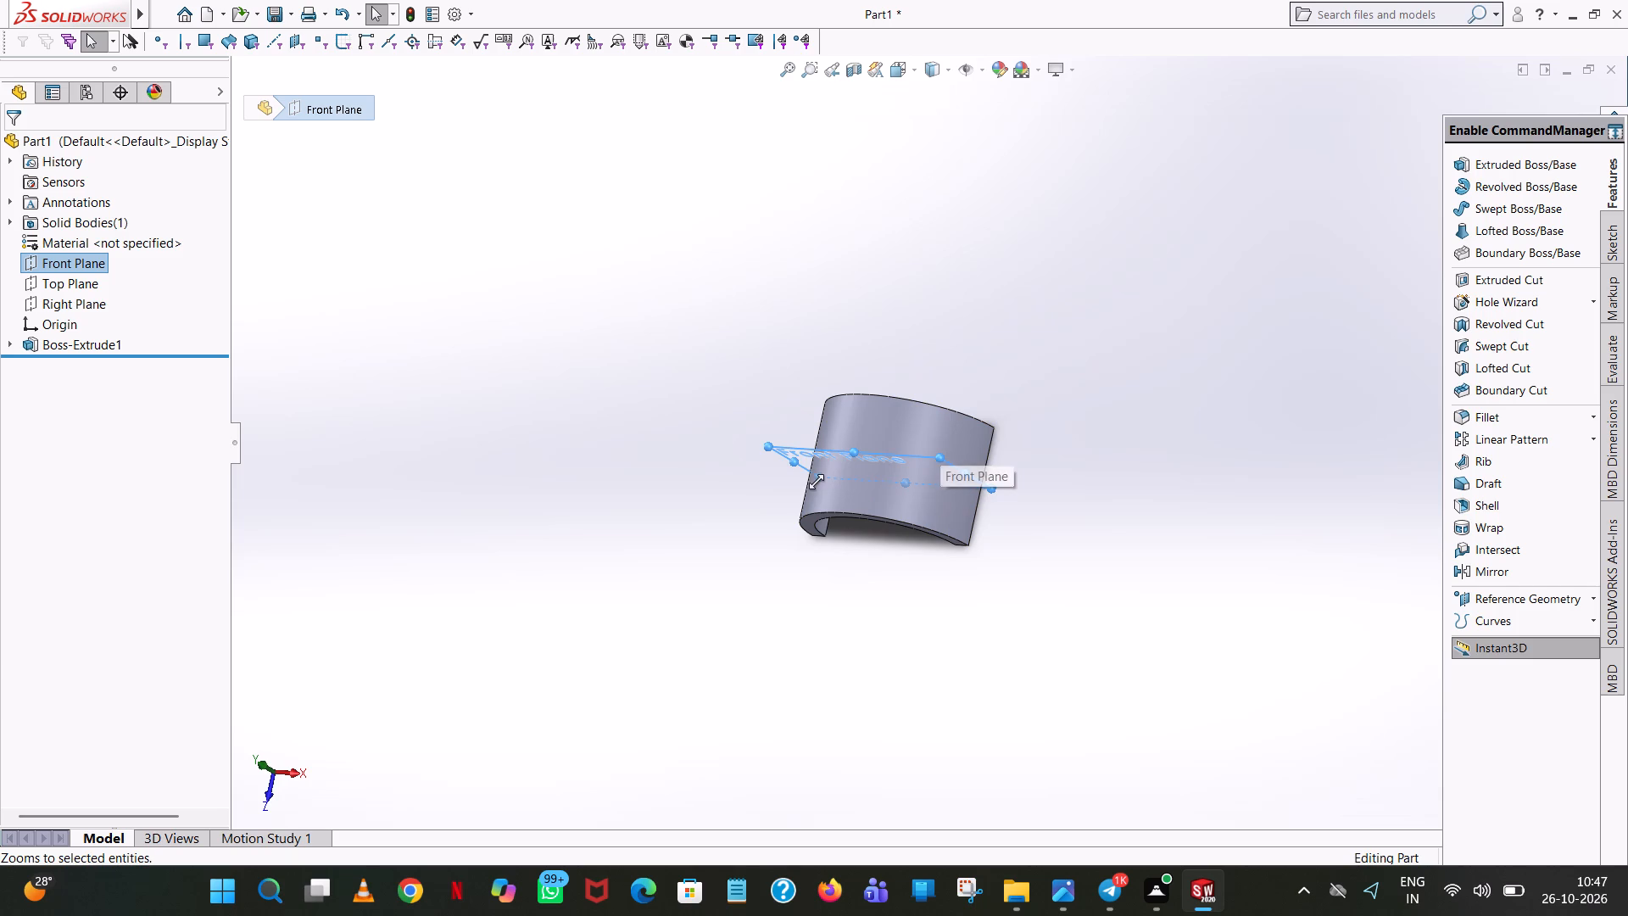
pyautogui.click(1524, 604)
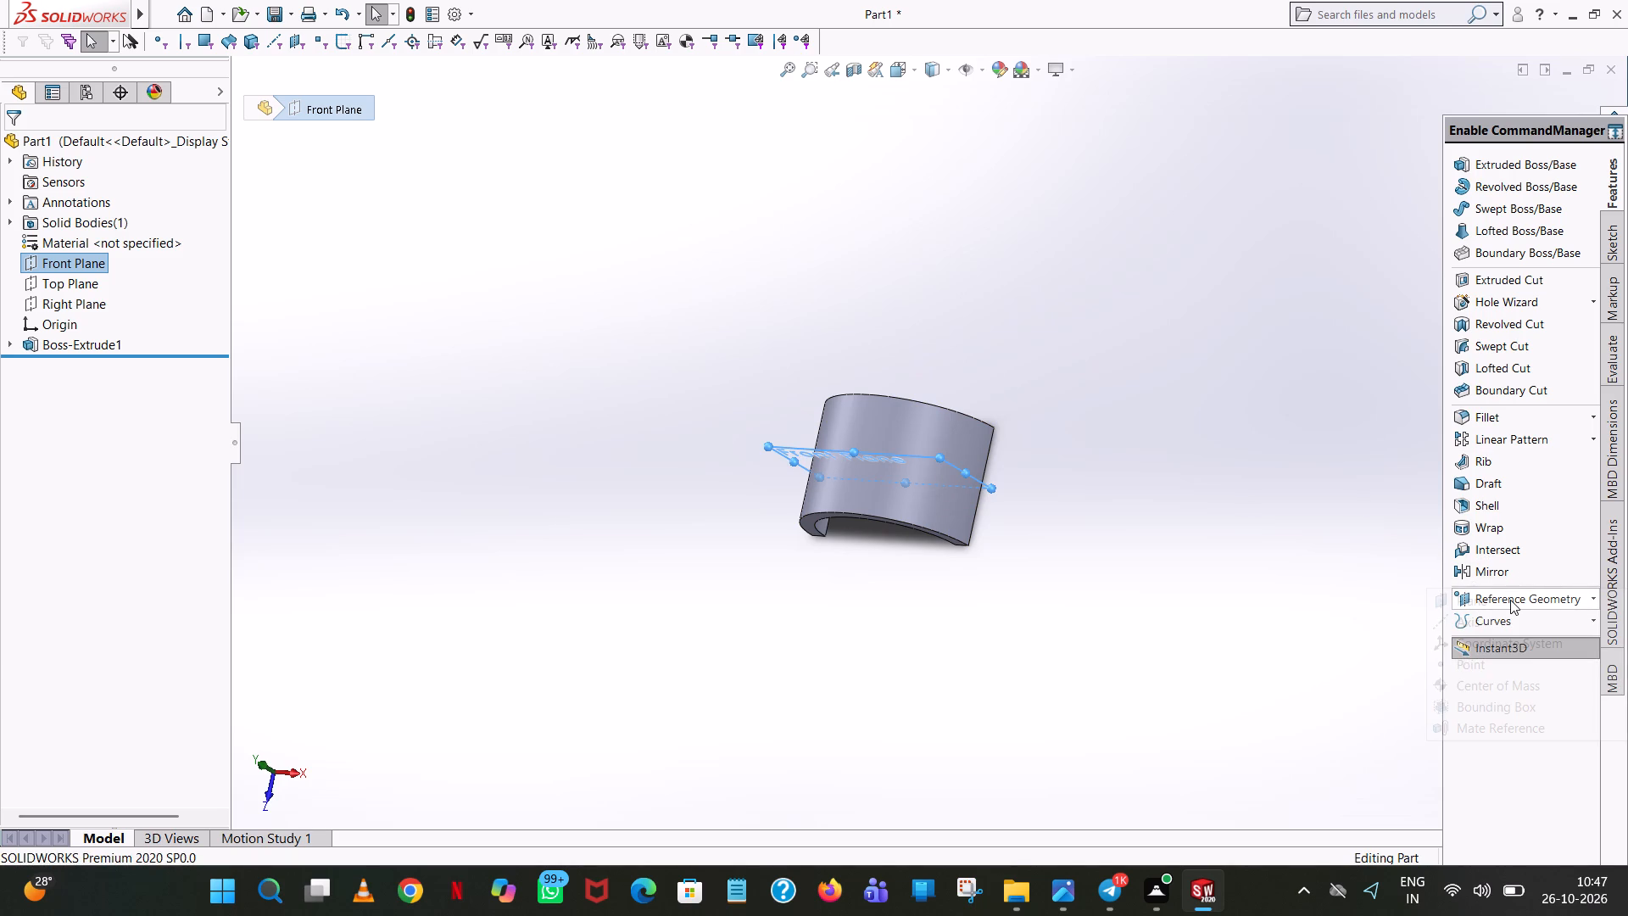
pyautogui.click(1510, 600)
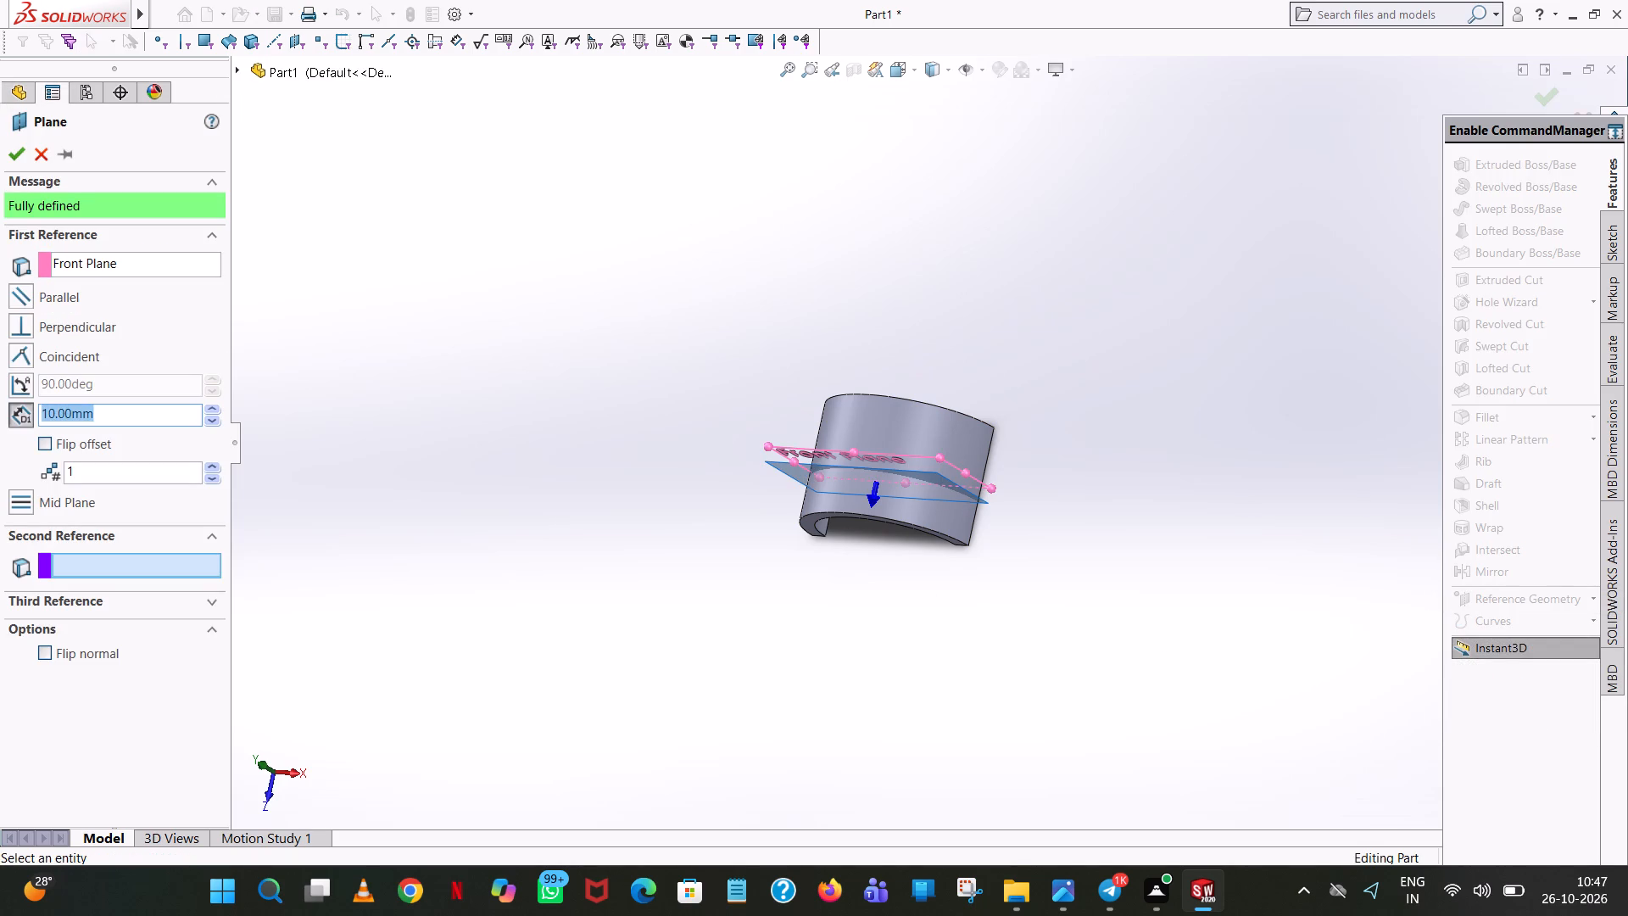
pyautogui.scroll(1, 357, 489)
pyautogui.moveTo(357, 489); pyautogui.dragTo(482, 338, button='middle')
pyautogui.scroll(-1, 754, 483)
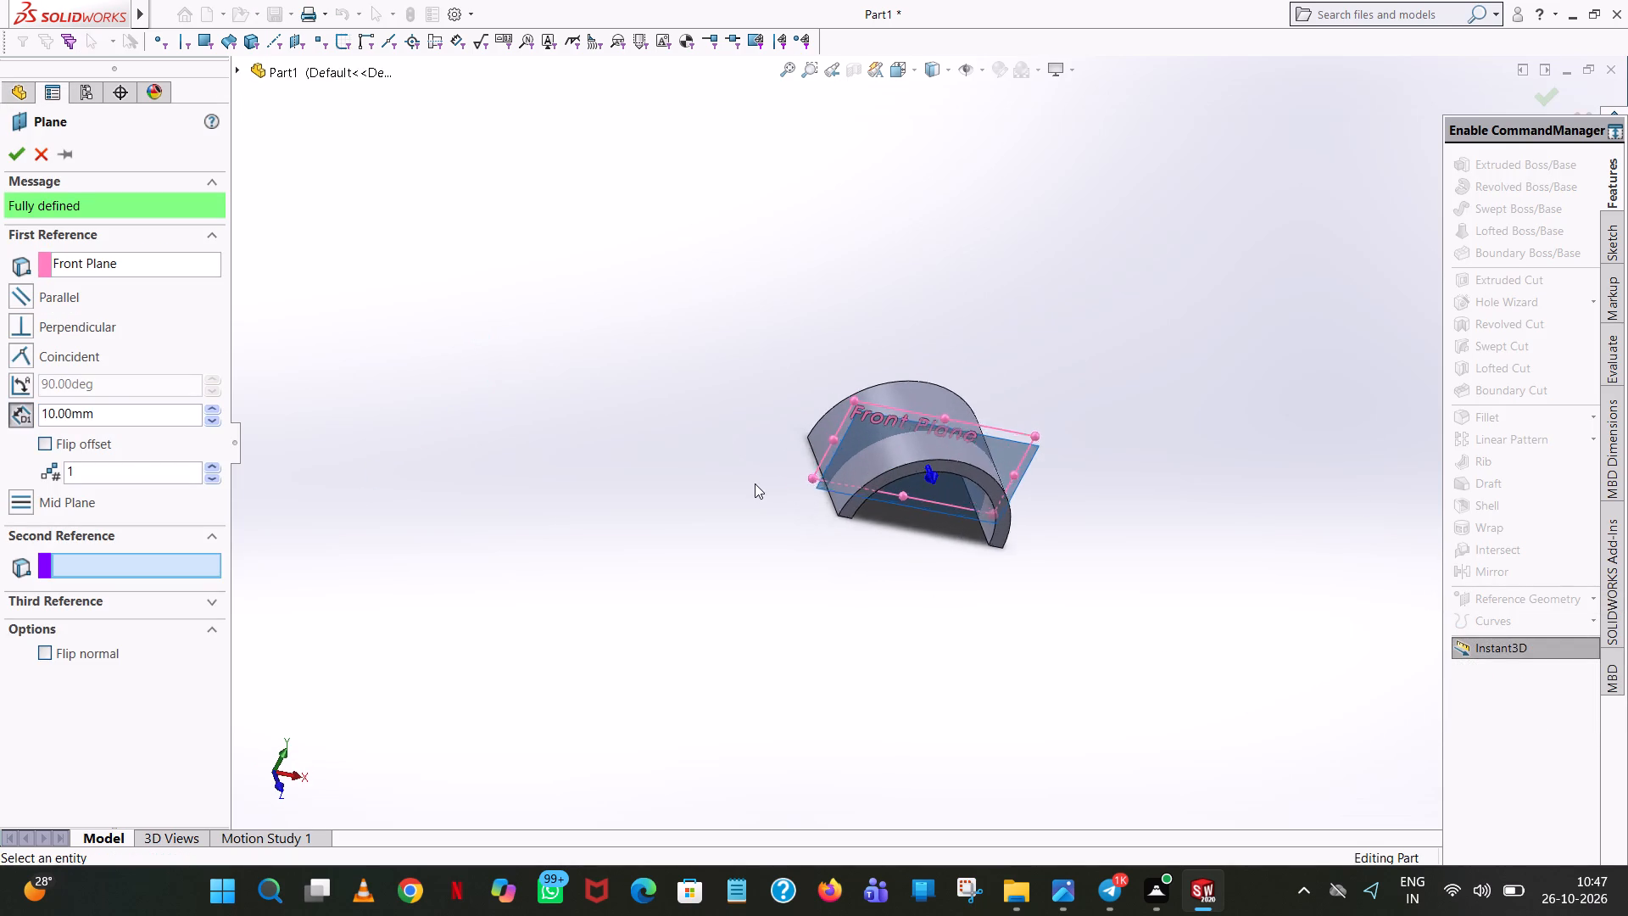
pyautogui.scroll(-3, 755, 483)
pyautogui.doubleClick(127, 412)
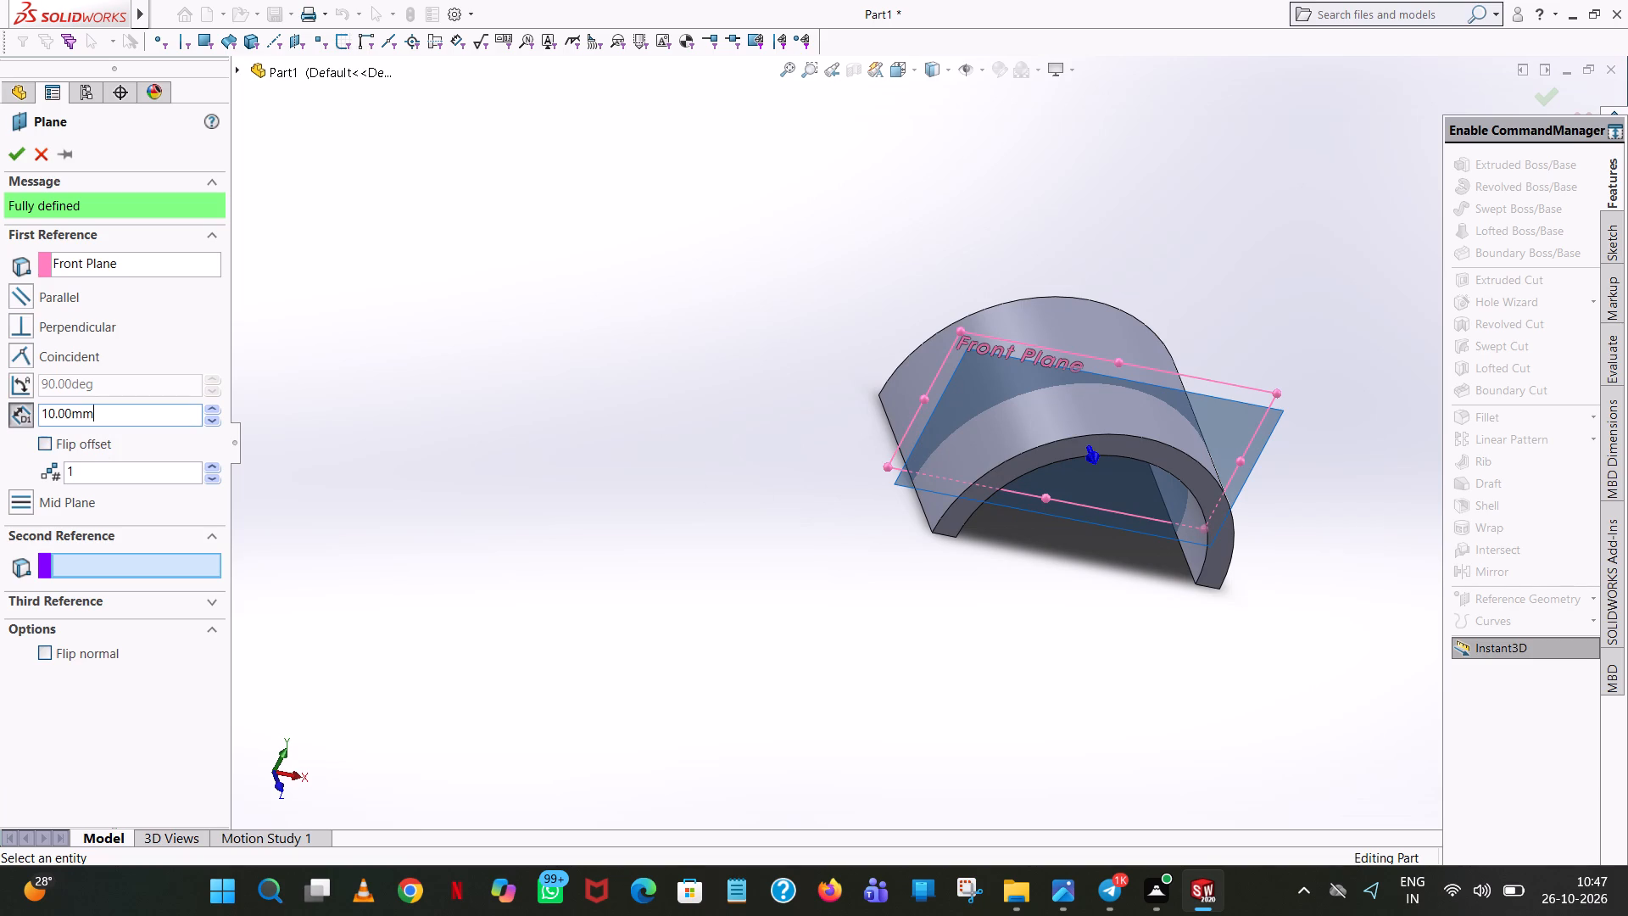
pyautogui.write('40-12')
pyautogui.press('Return')
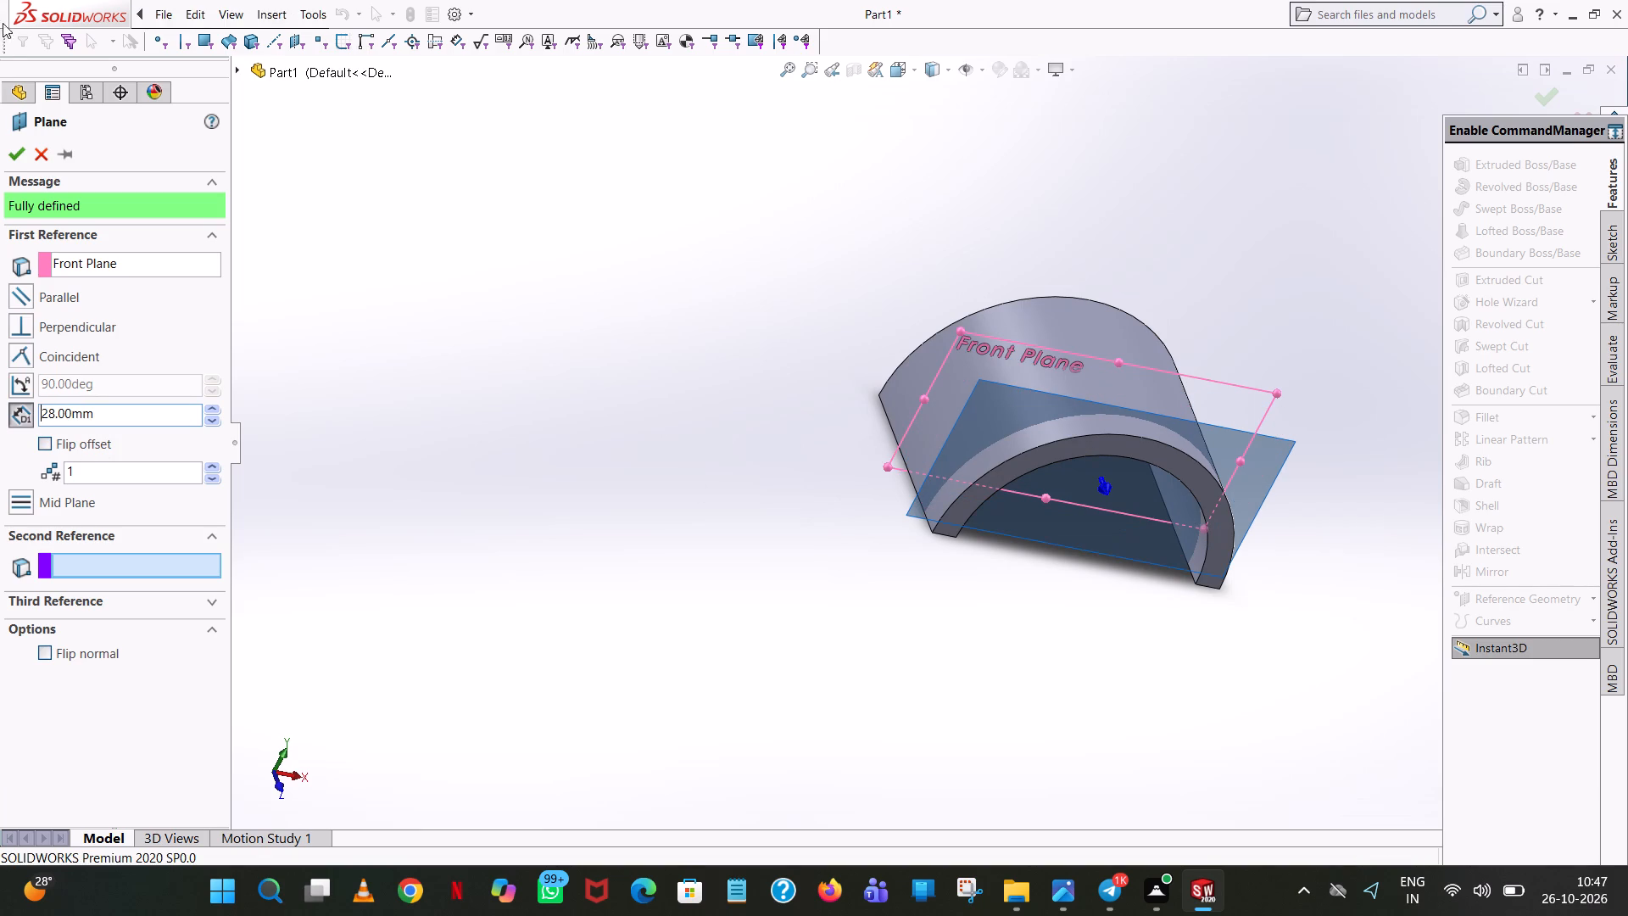
pyautogui.click(25, 159)
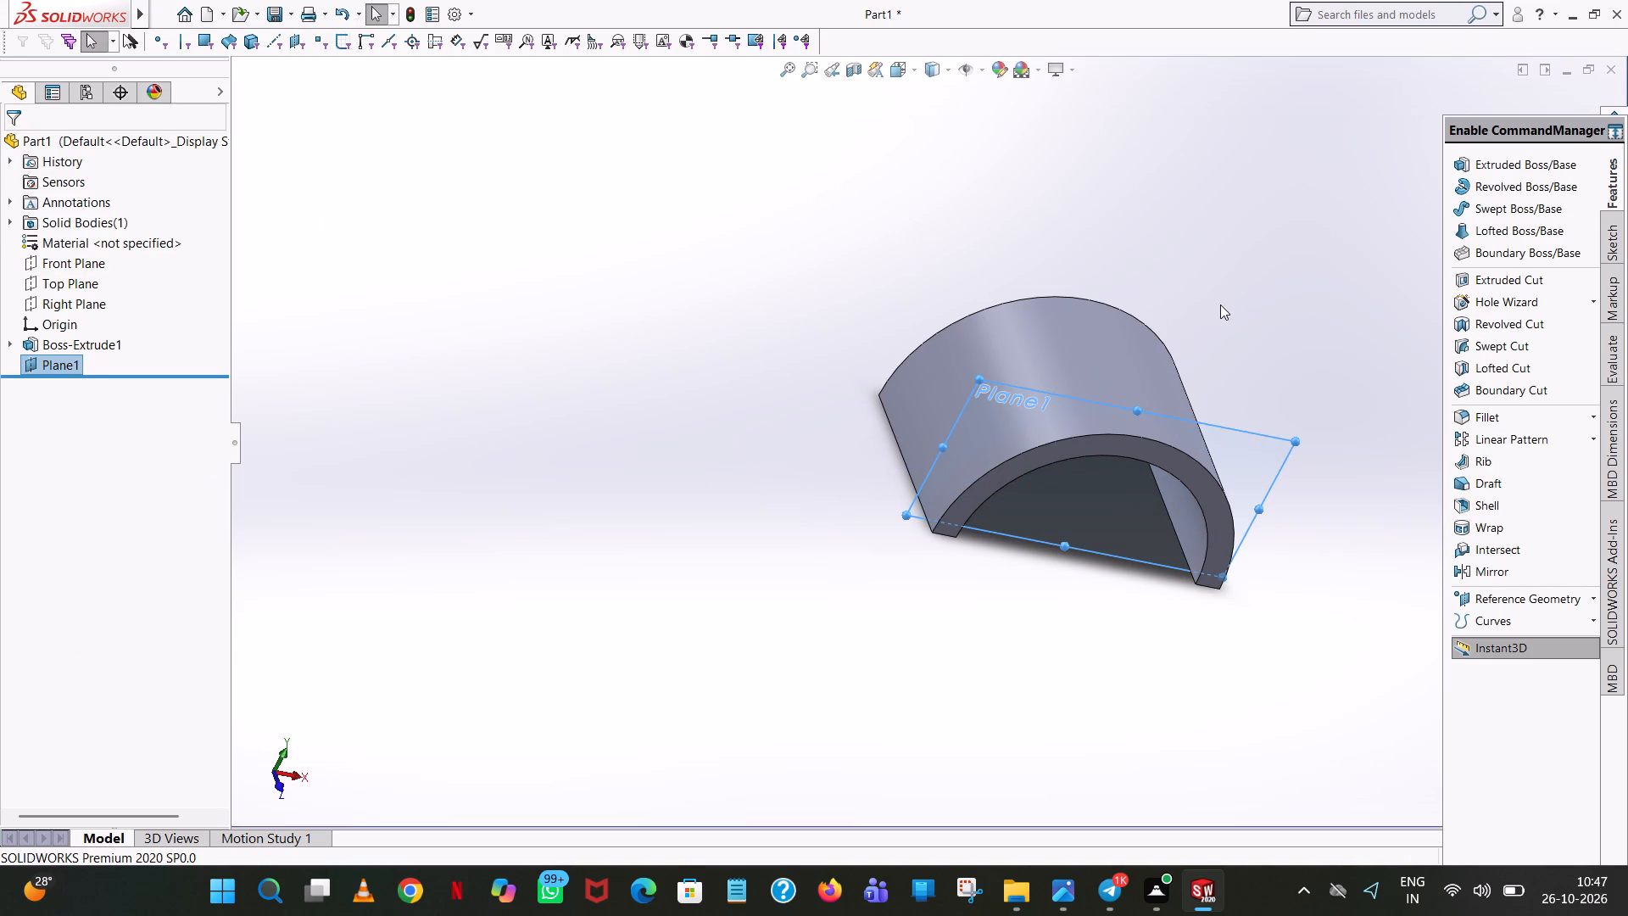
# Open a new sketch on the 28 mm offset plane and view it straight on from the front.
pyautogui.moveTo(1198, 315); pyautogui.dragTo(1083, 302, button='middle')
pyautogui.scroll(1, 1174, 323)
pyautogui.moveTo(1080, 288); pyautogui.dragTo(1080, 279, button='middle')
pyautogui.moveTo(1091, 262); pyautogui.dragTo(1172, 237, button='middle')
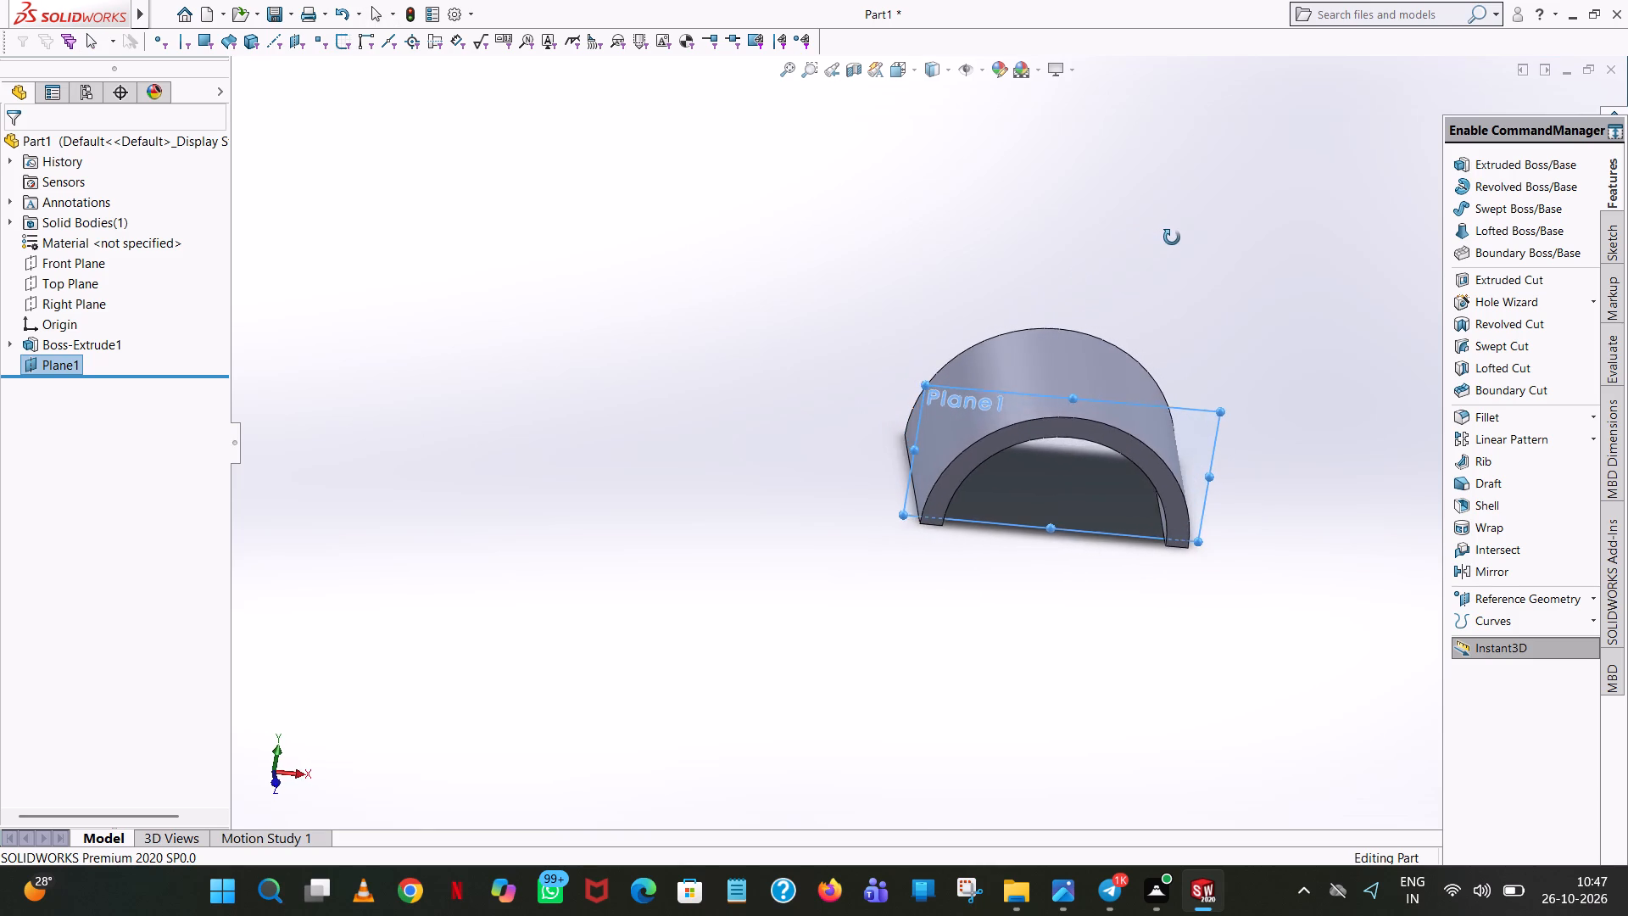
pyautogui.moveTo(1172, 237); pyautogui.dragTo(1168, 263, button='middle')
pyautogui.click(50, 368)
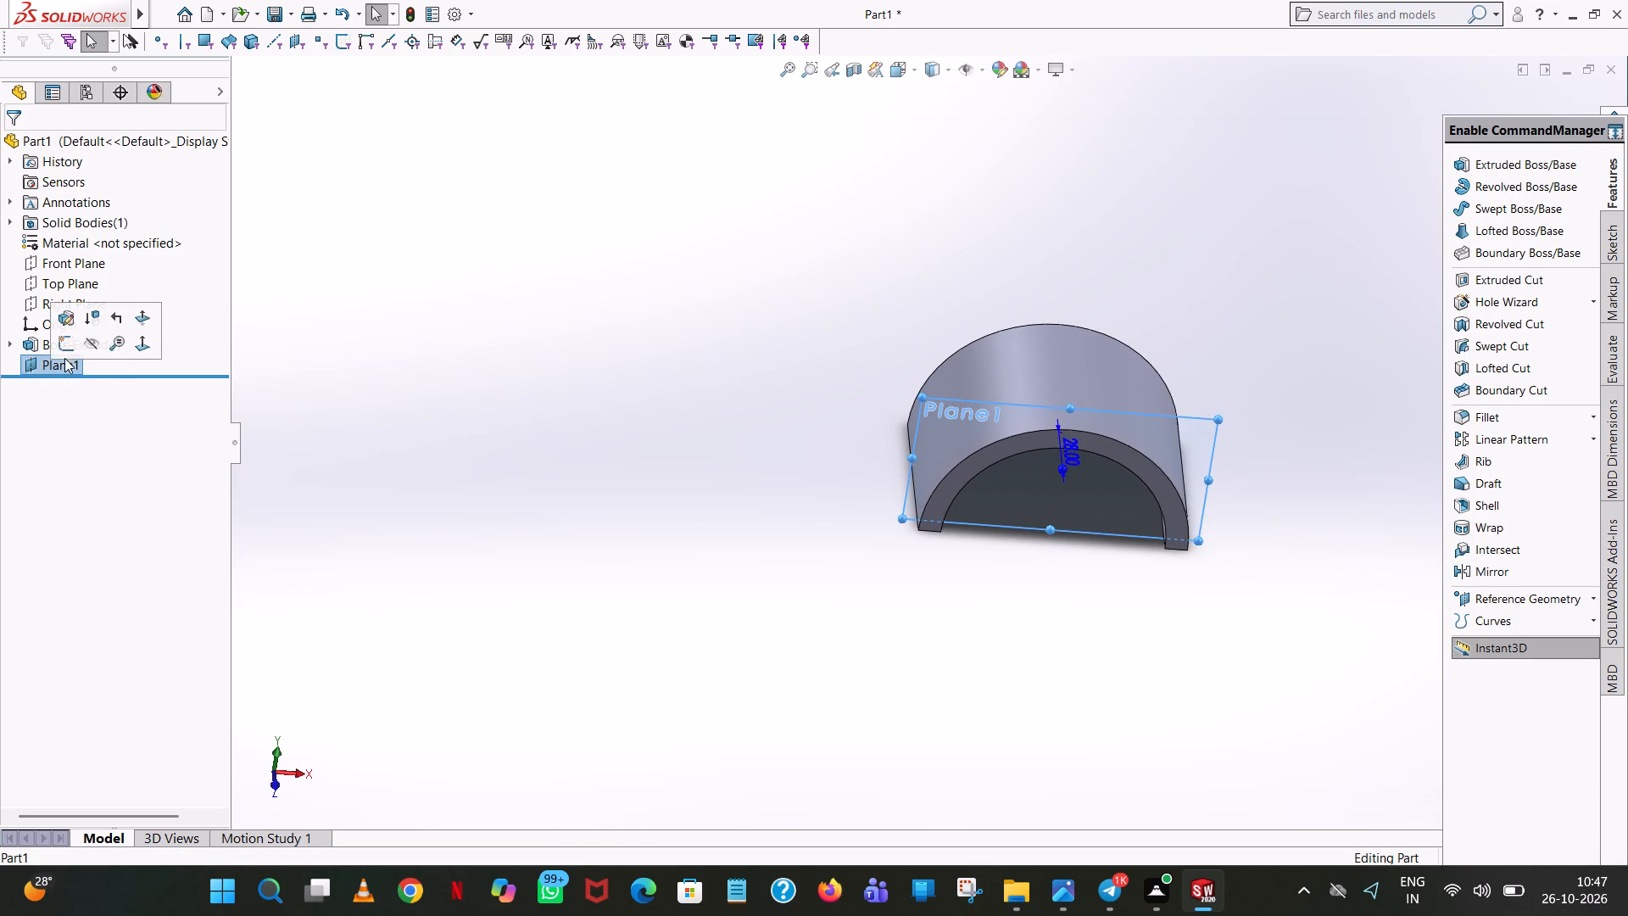
pyautogui.click(73, 345)
pyautogui.click(68, 367)
pyautogui.click(79, 340)
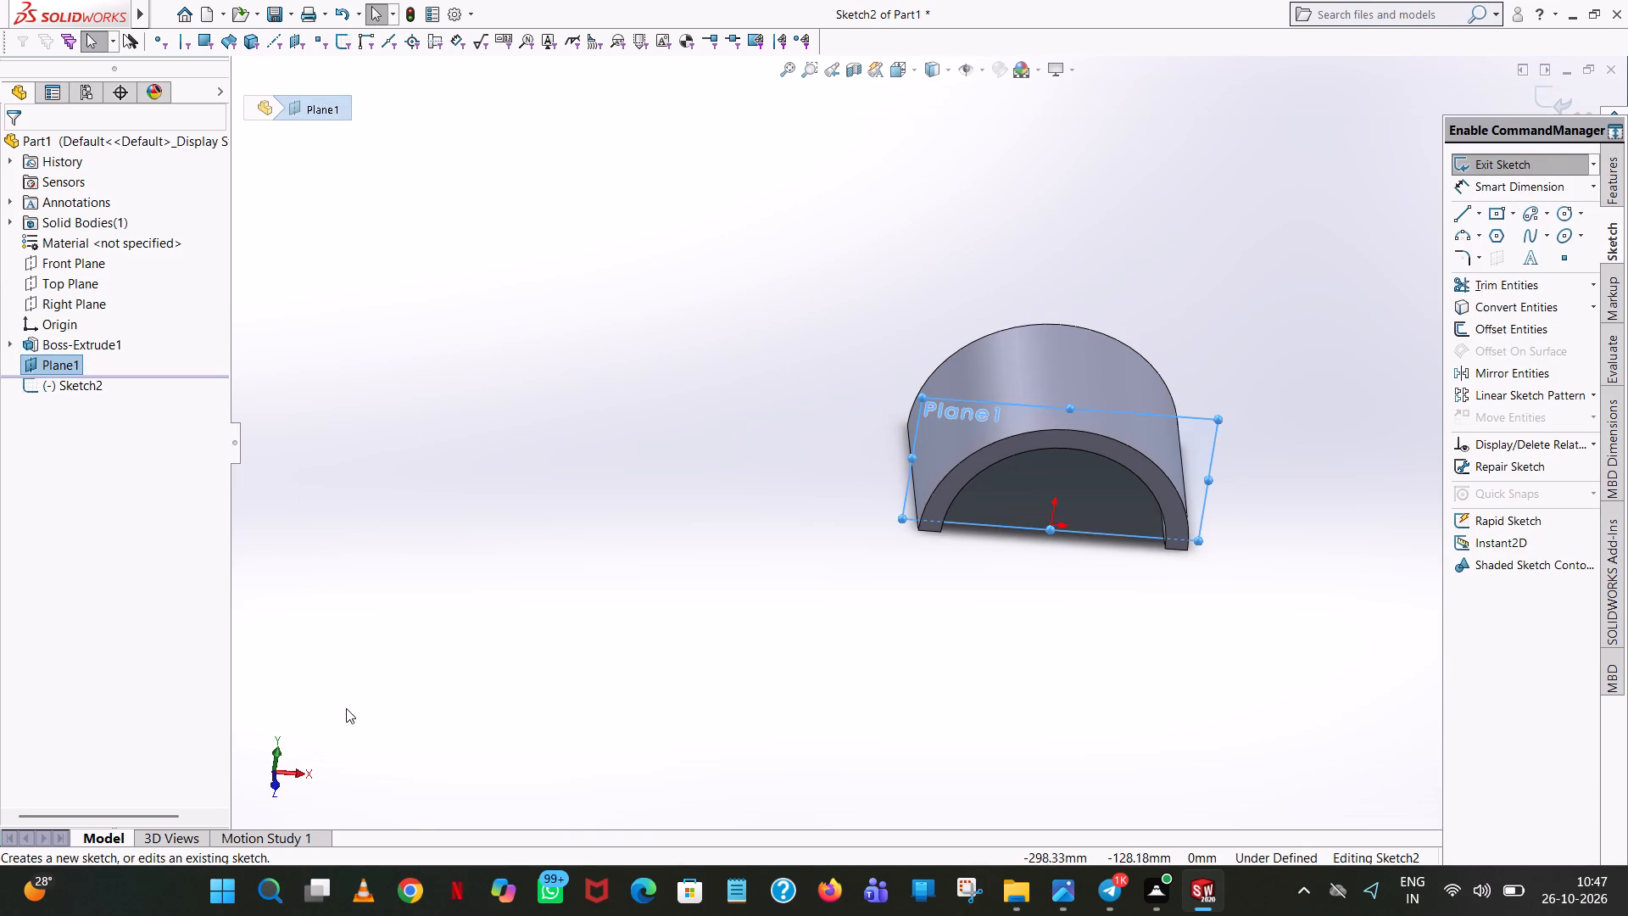
pyautogui.click(917, 70)
pyautogui.click(990, 165)
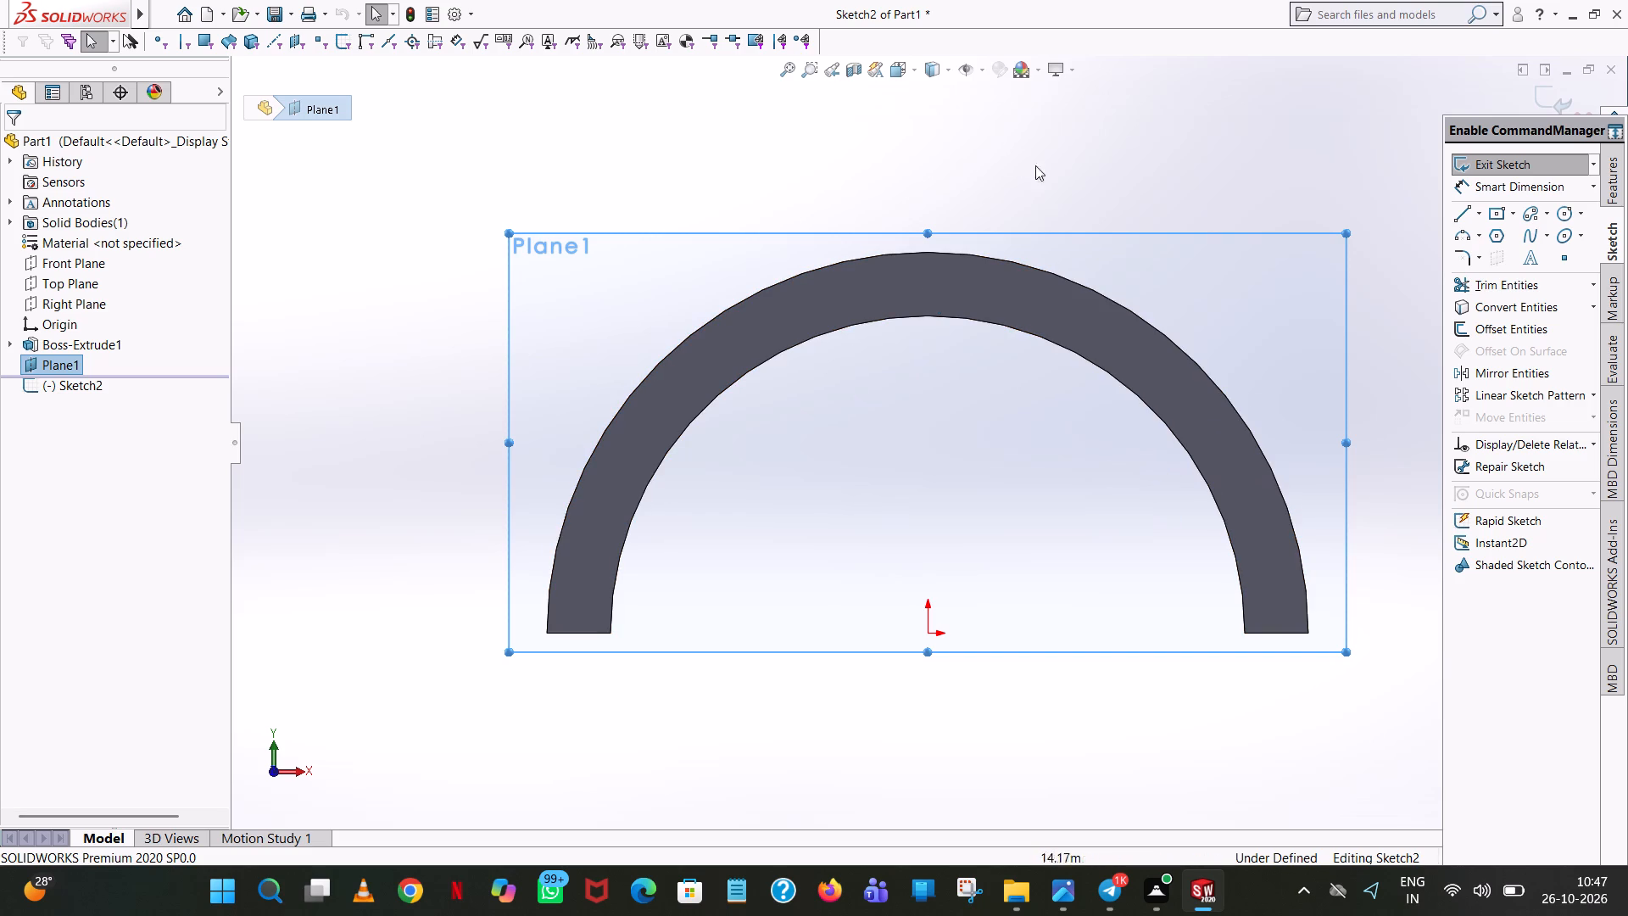
# Sketch a 110 mm horizontal line from the origin in the negative X direction, extending past the half-ring.
pyautogui.scroll(2, 923, 181)
pyautogui.scroll(1, 973, 334)
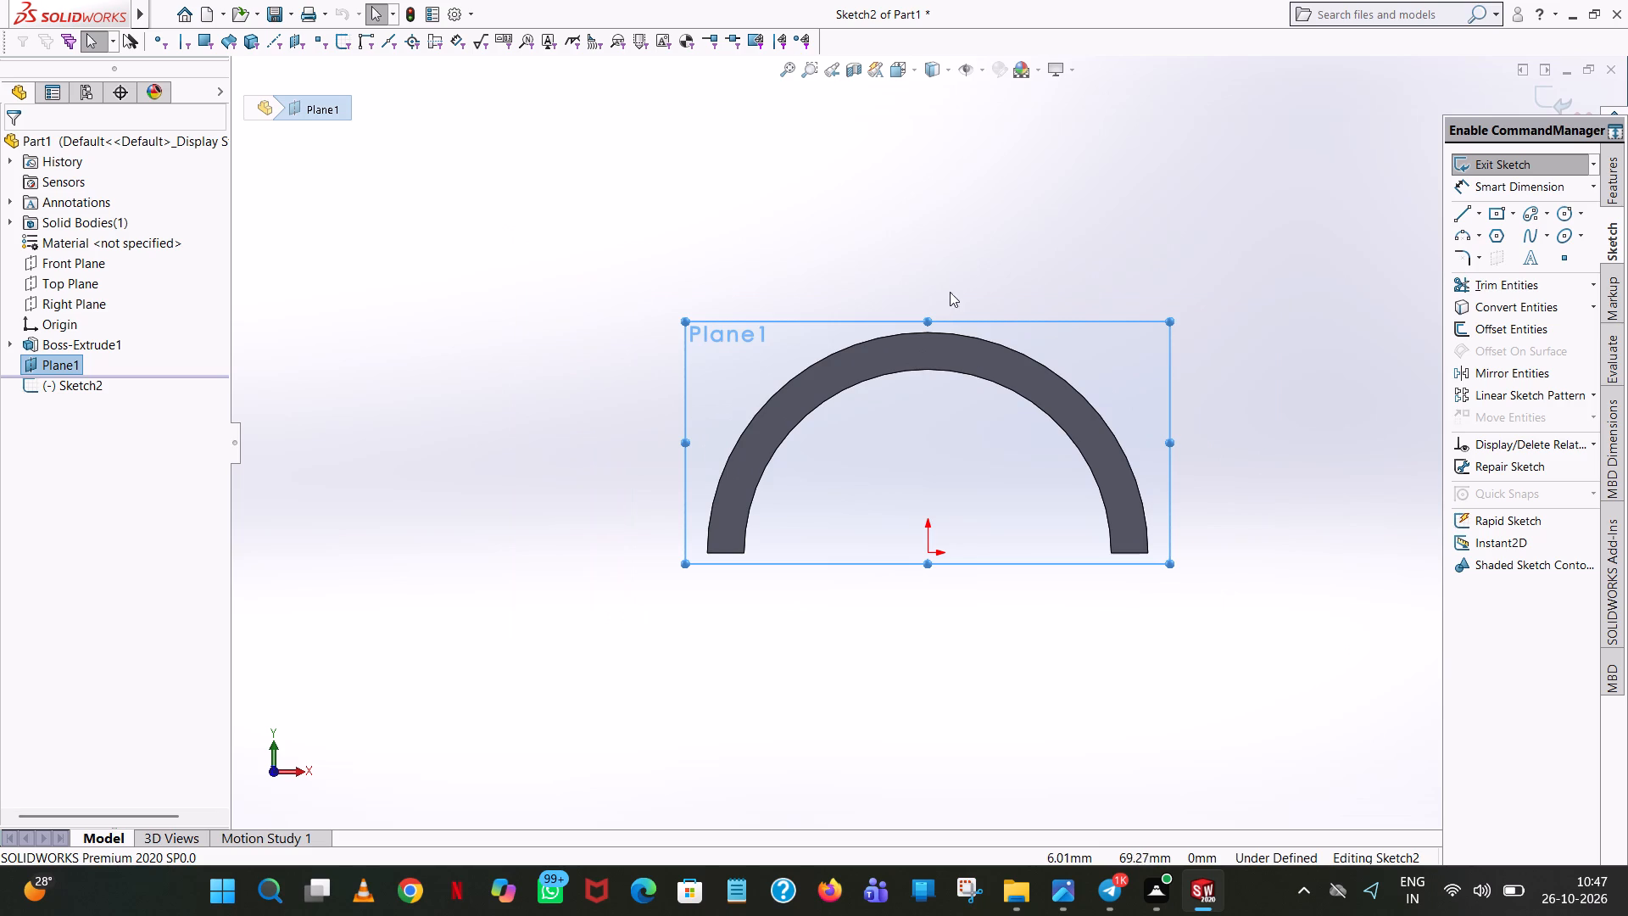
pyautogui.scroll(-1, 948, 282)
pyautogui.scroll(2, 950, 320)
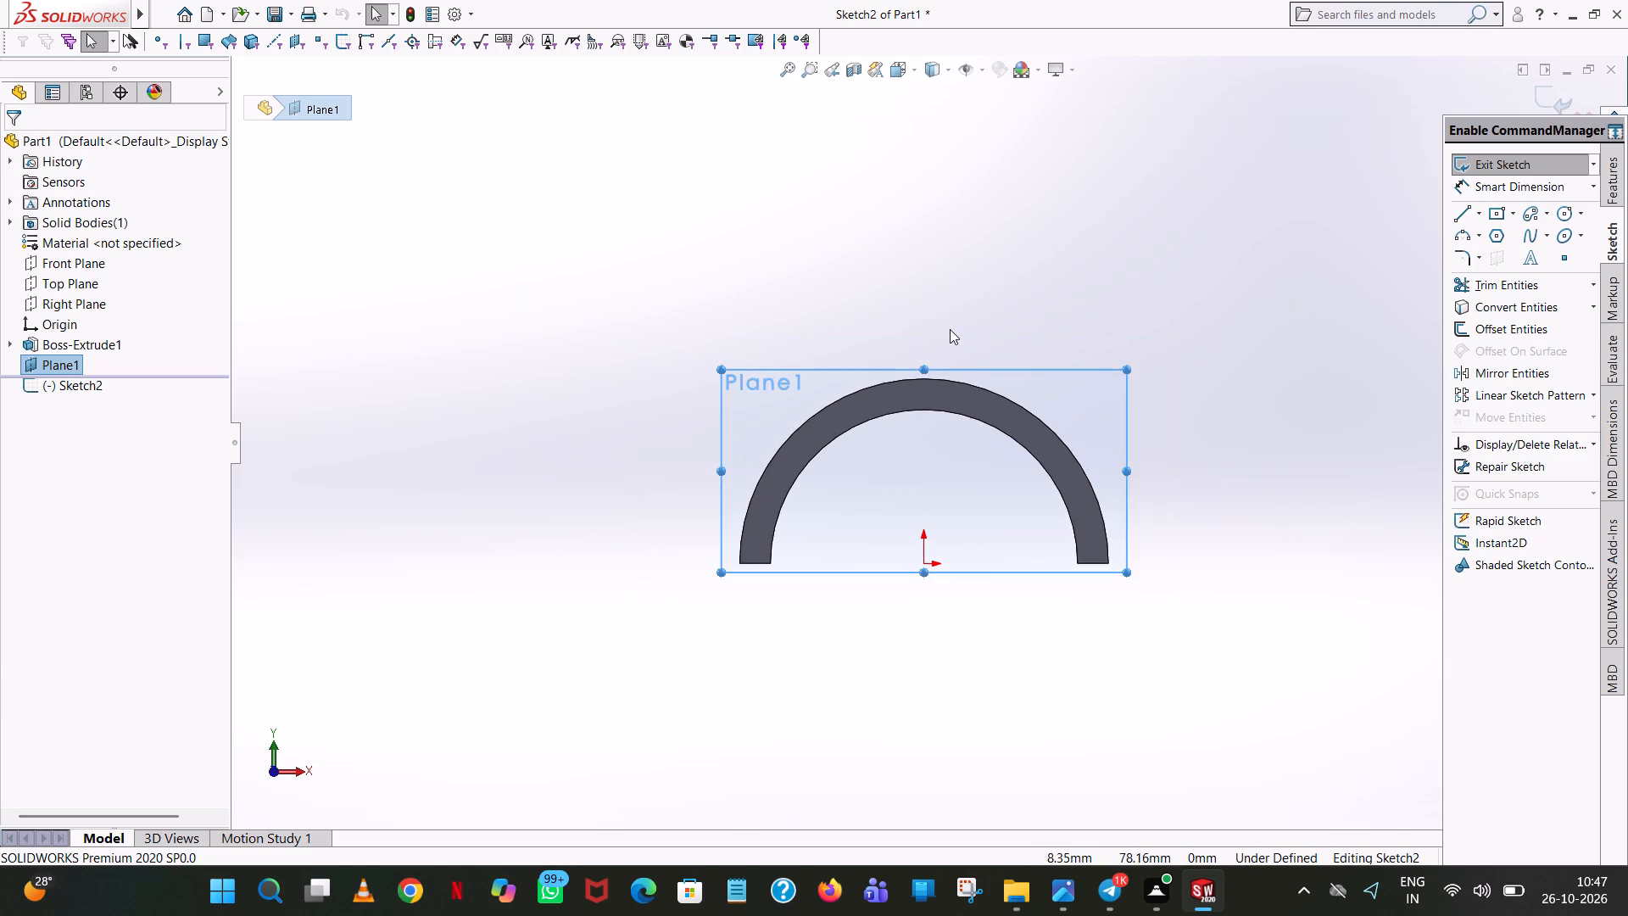
pyautogui.scroll(-2, 950, 331)
pyautogui.click(1465, 208)
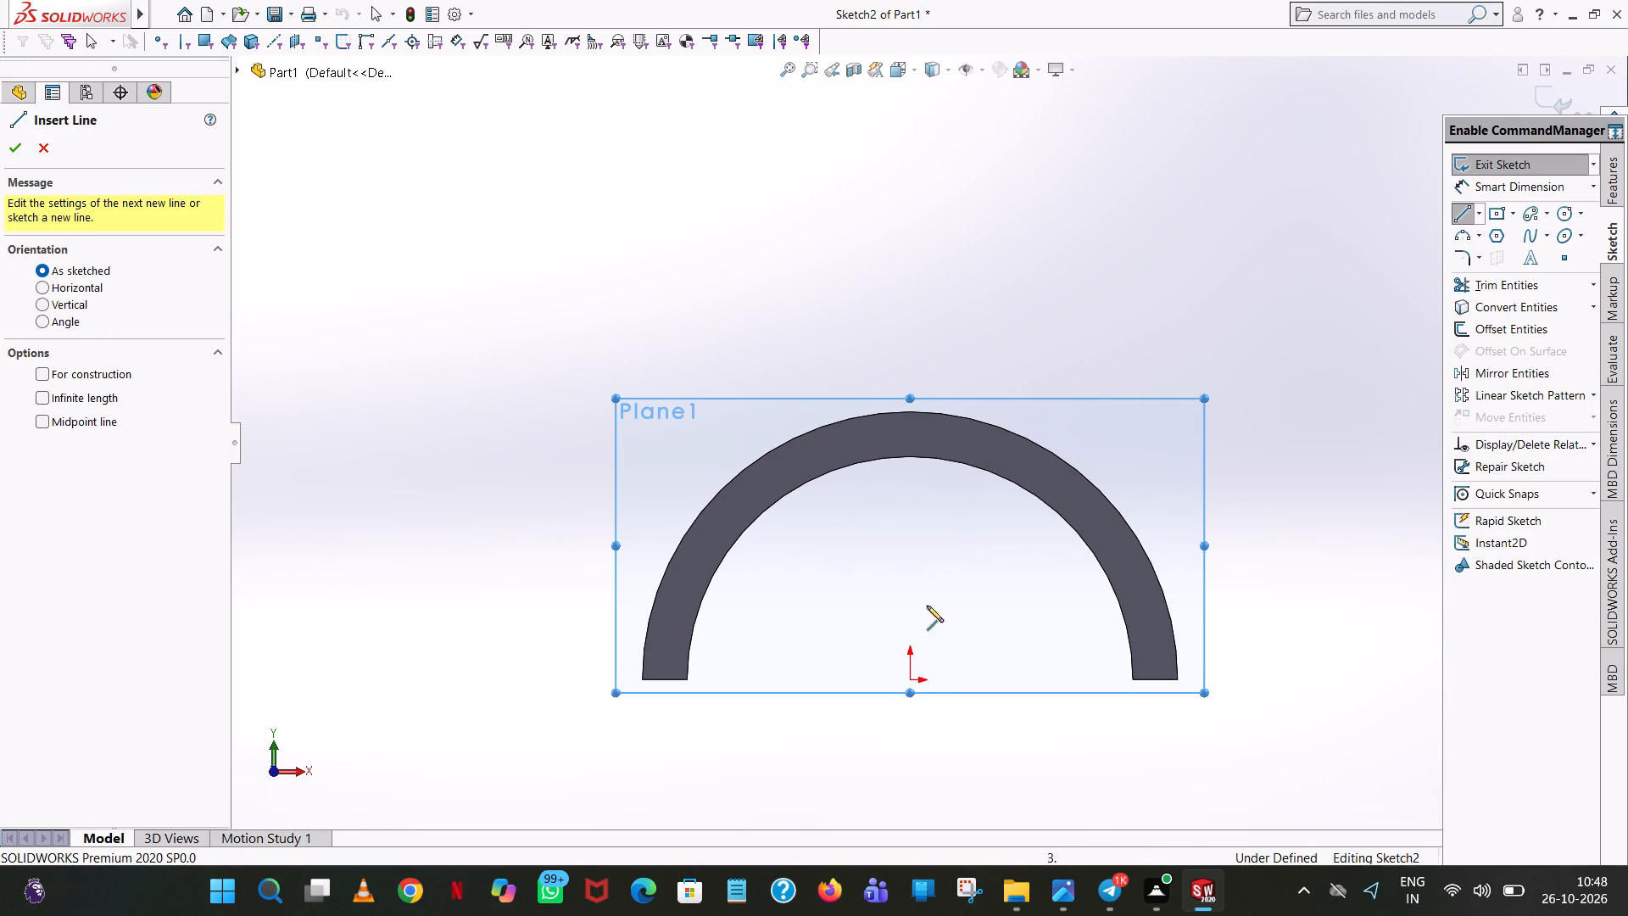
pyautogui.click(908, 679)
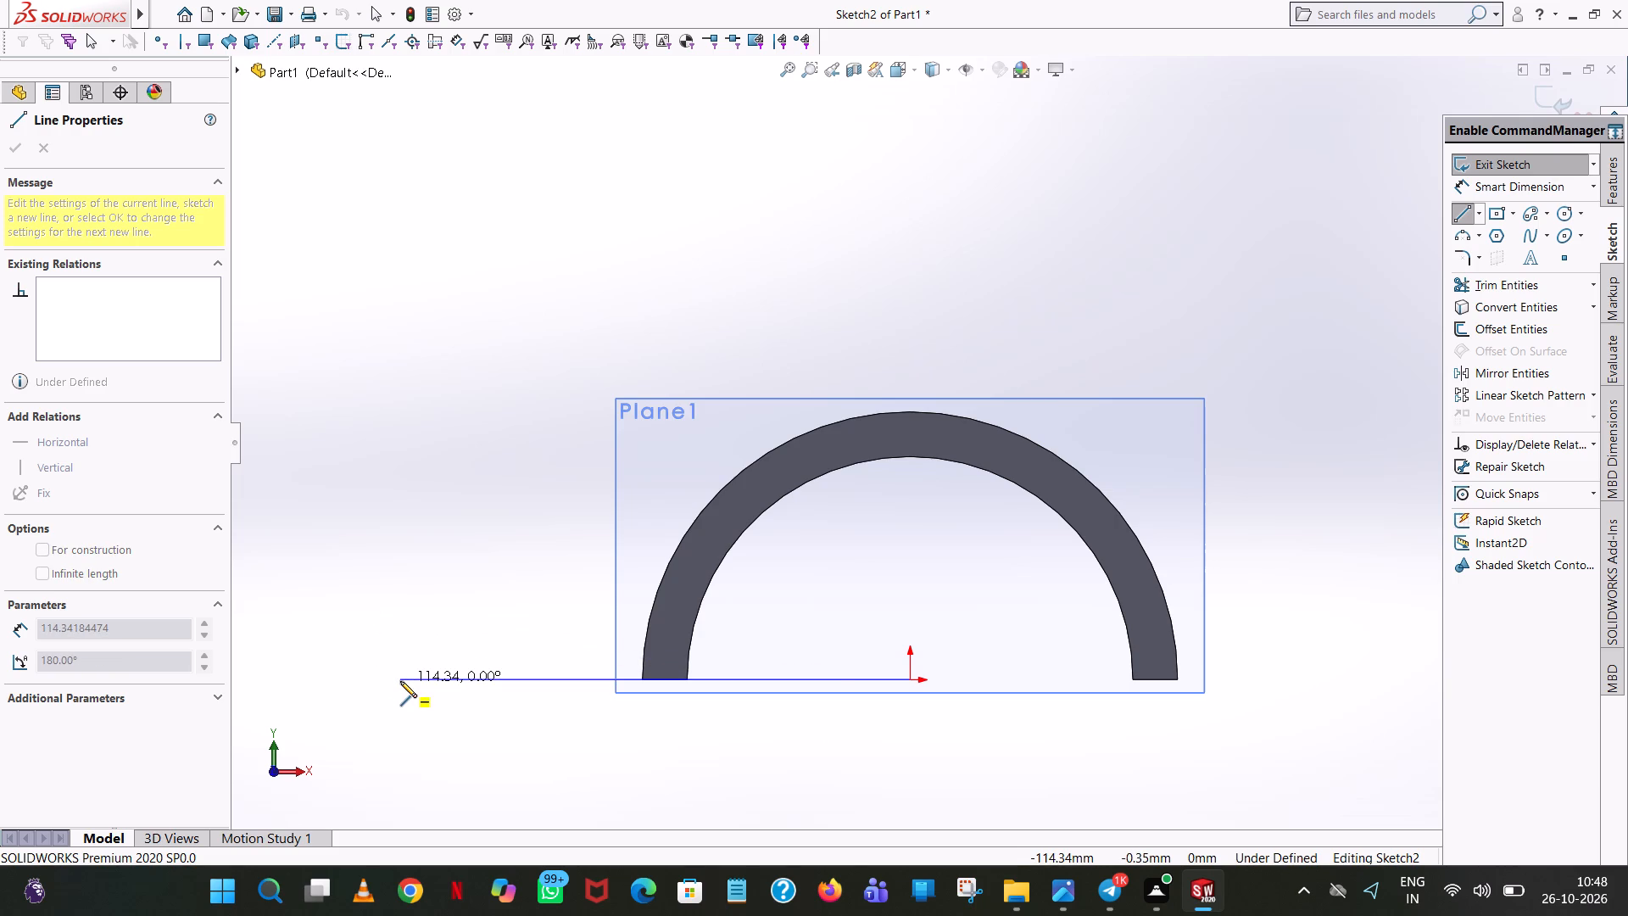
pyautogui.scroll(2, 400, 681)
pyautogui.scroll(-2, 400, 681)
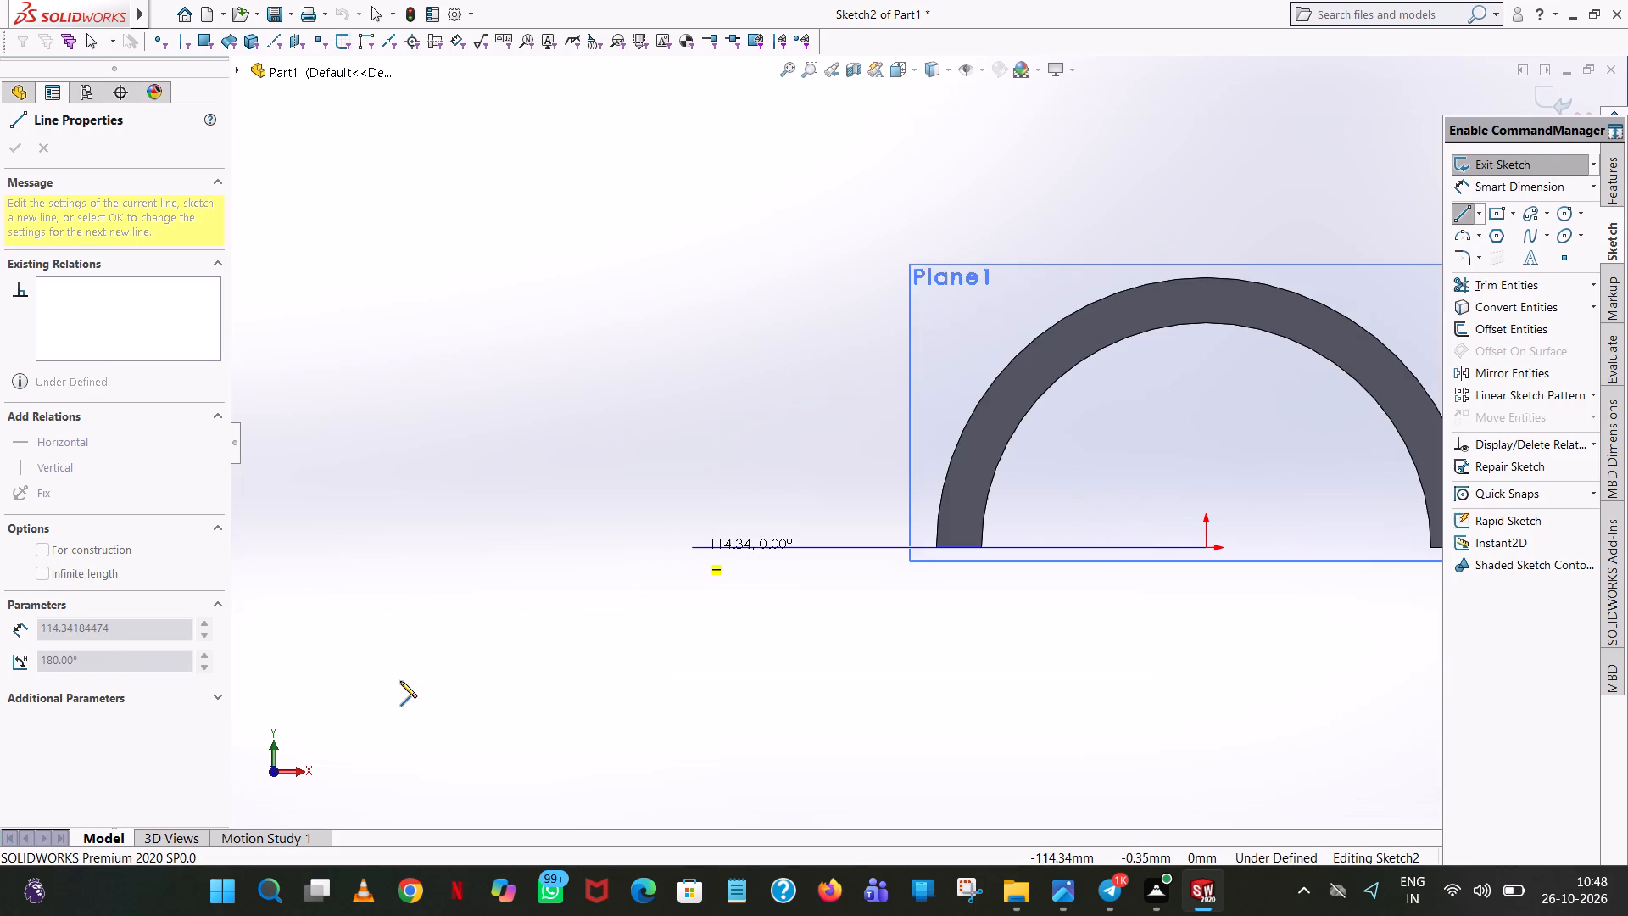
pyautogui.click(476, 545)
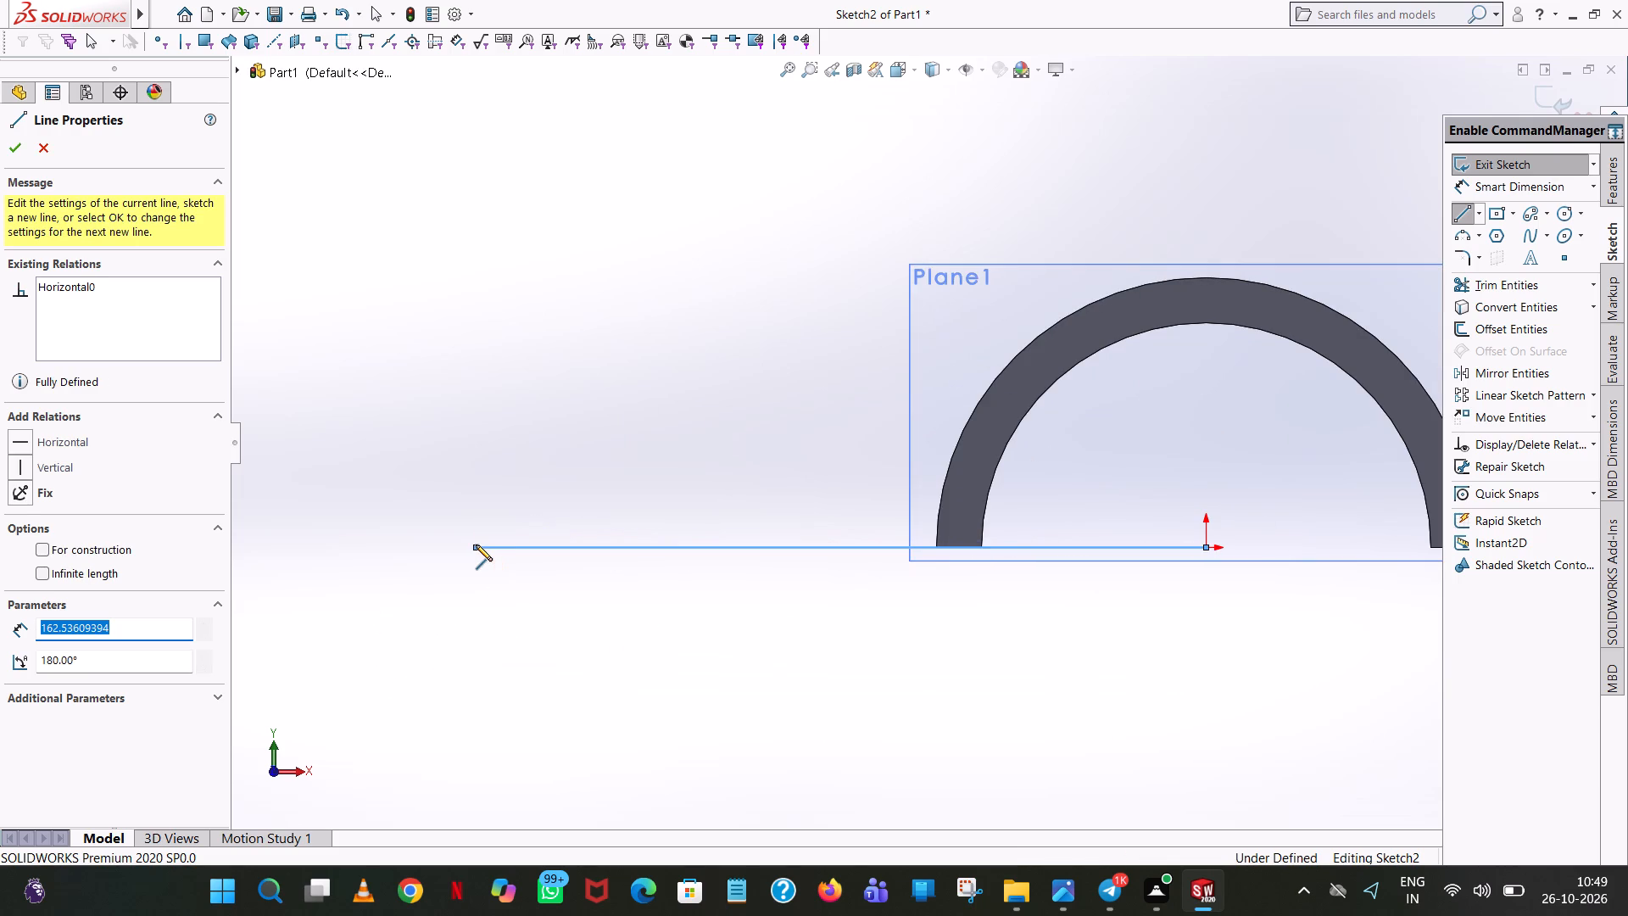
pyautogui.write('110')
pyautogui.press('Return')
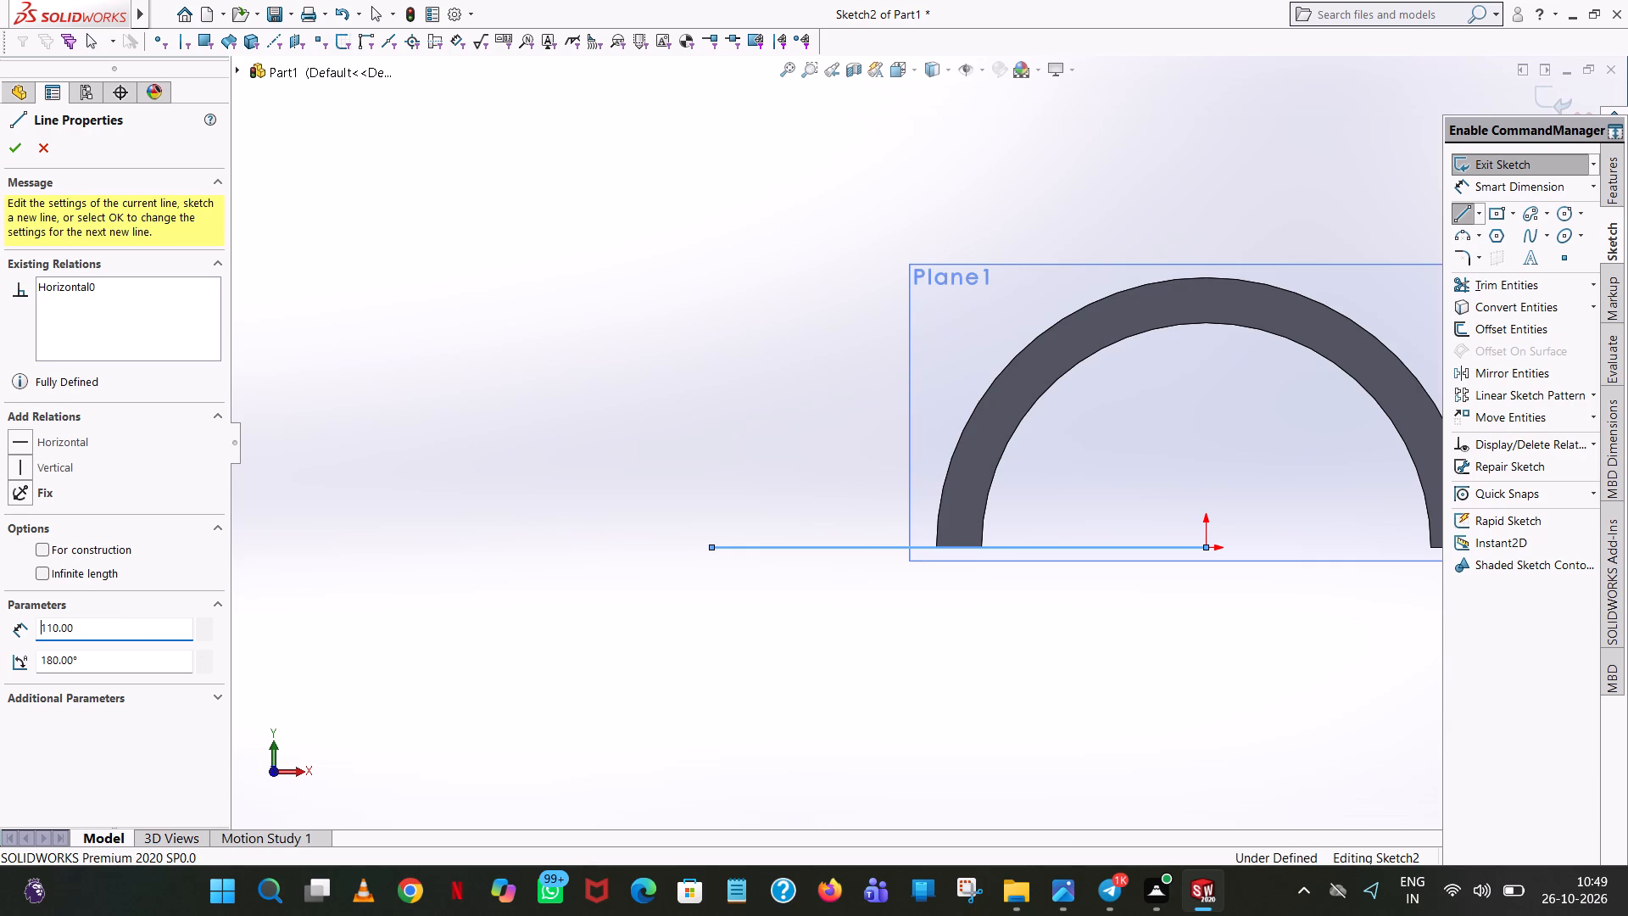
pyautogui.rightClick(476, 545)
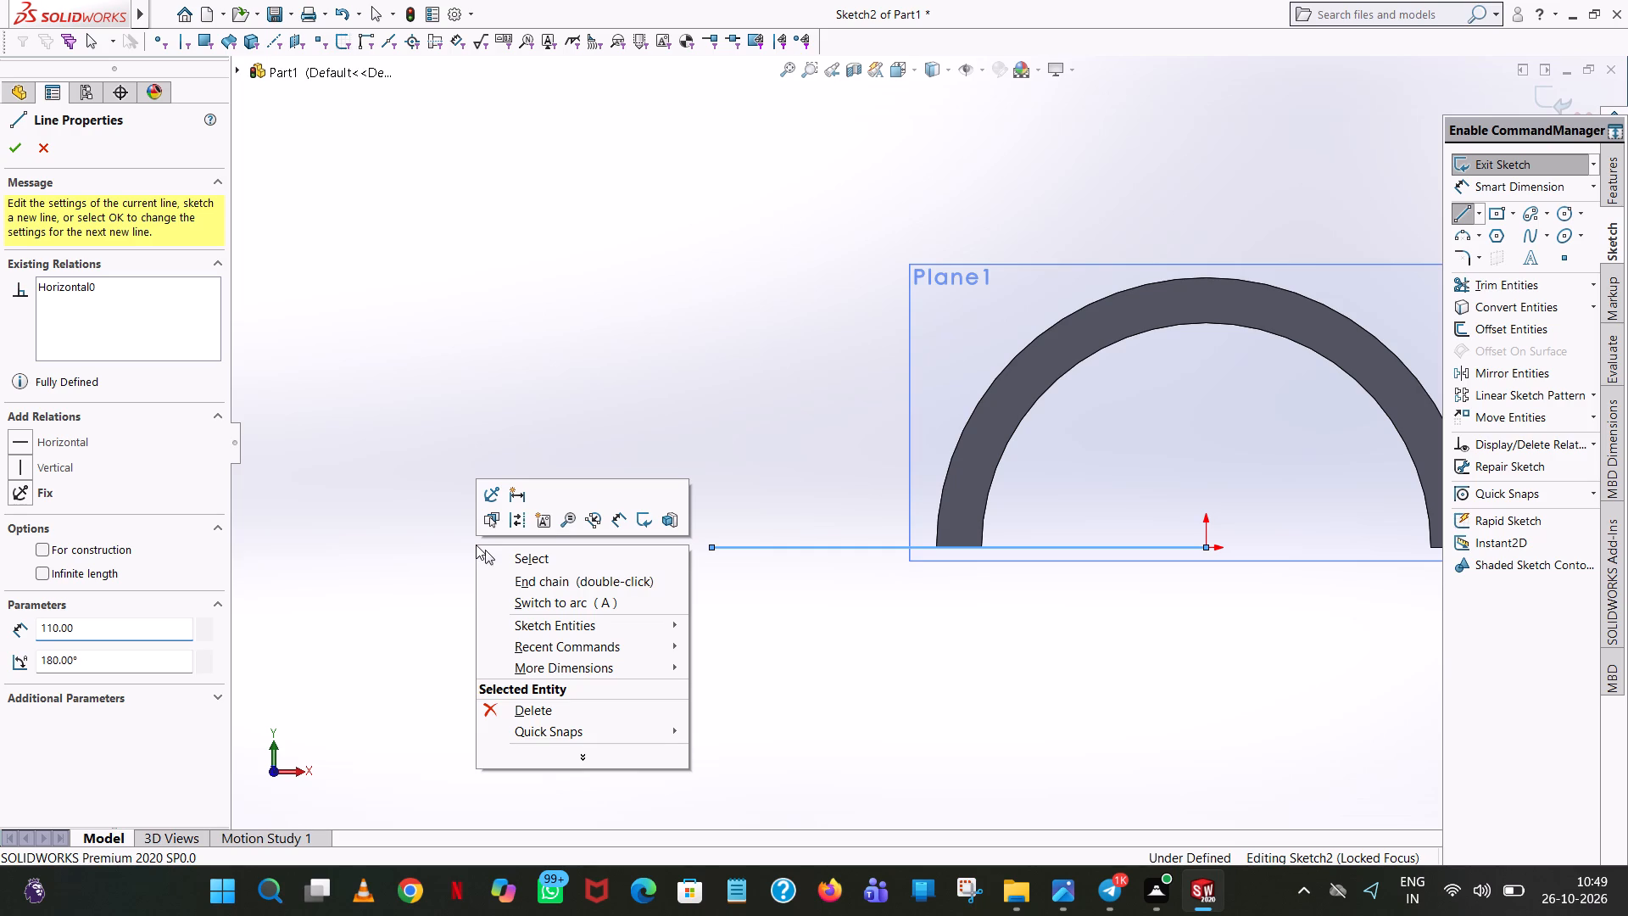
pyautogui.click(538, 557)
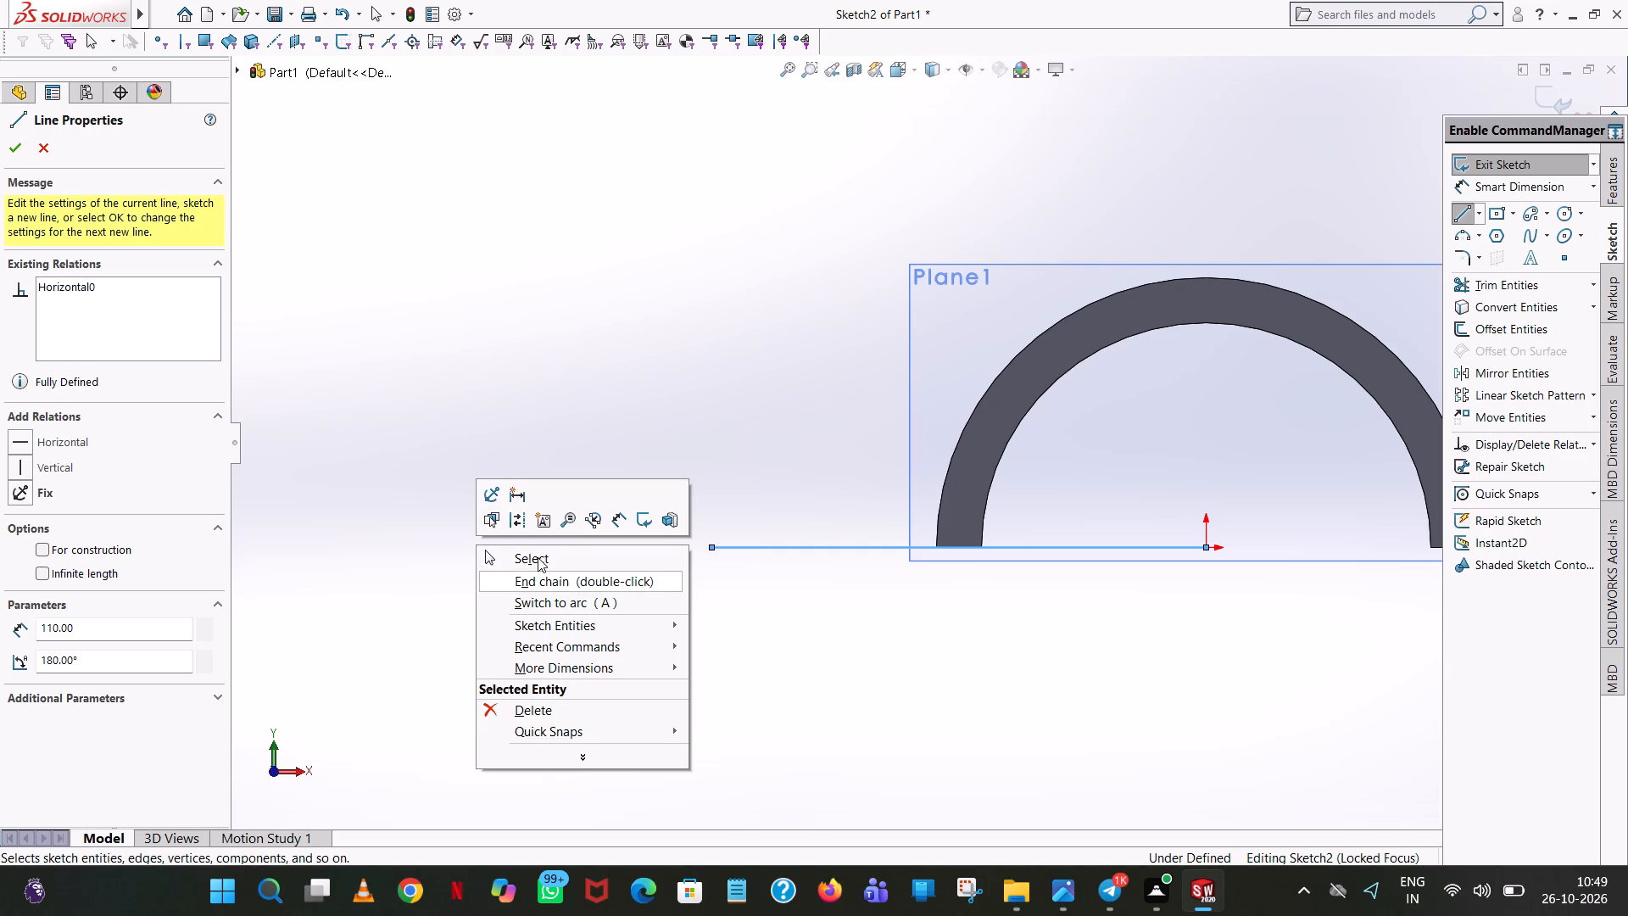
# Draw a circle of 20 mm radius centred on the outer end of the 110 mm line.
pyautogui.click(1569, 208)
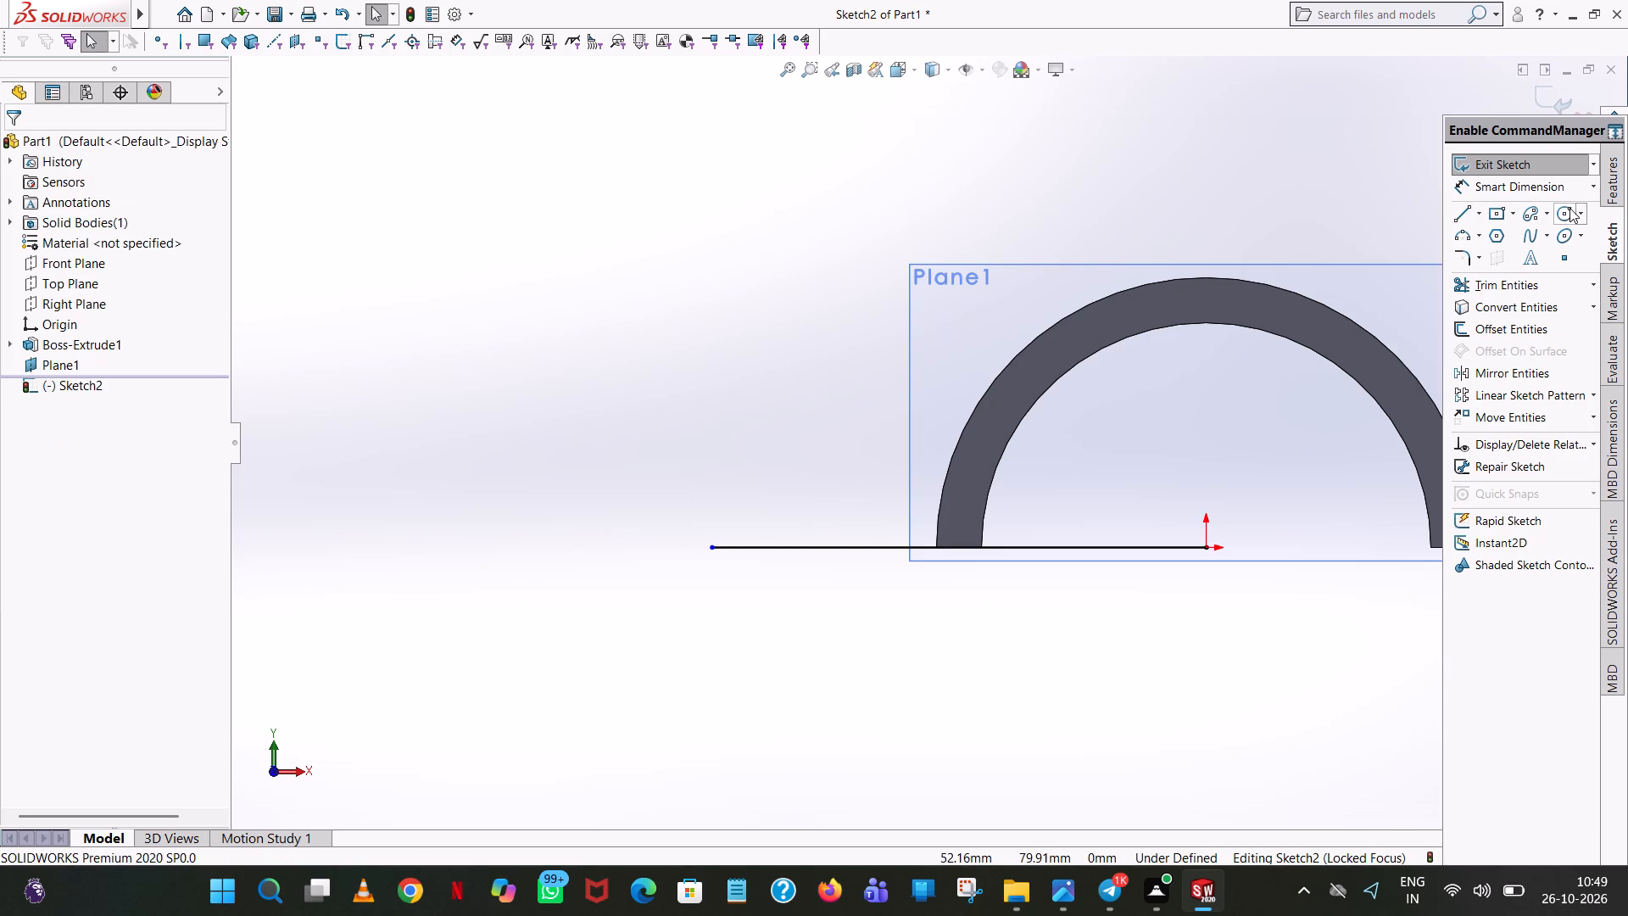
pyautogui.click(708, 545)
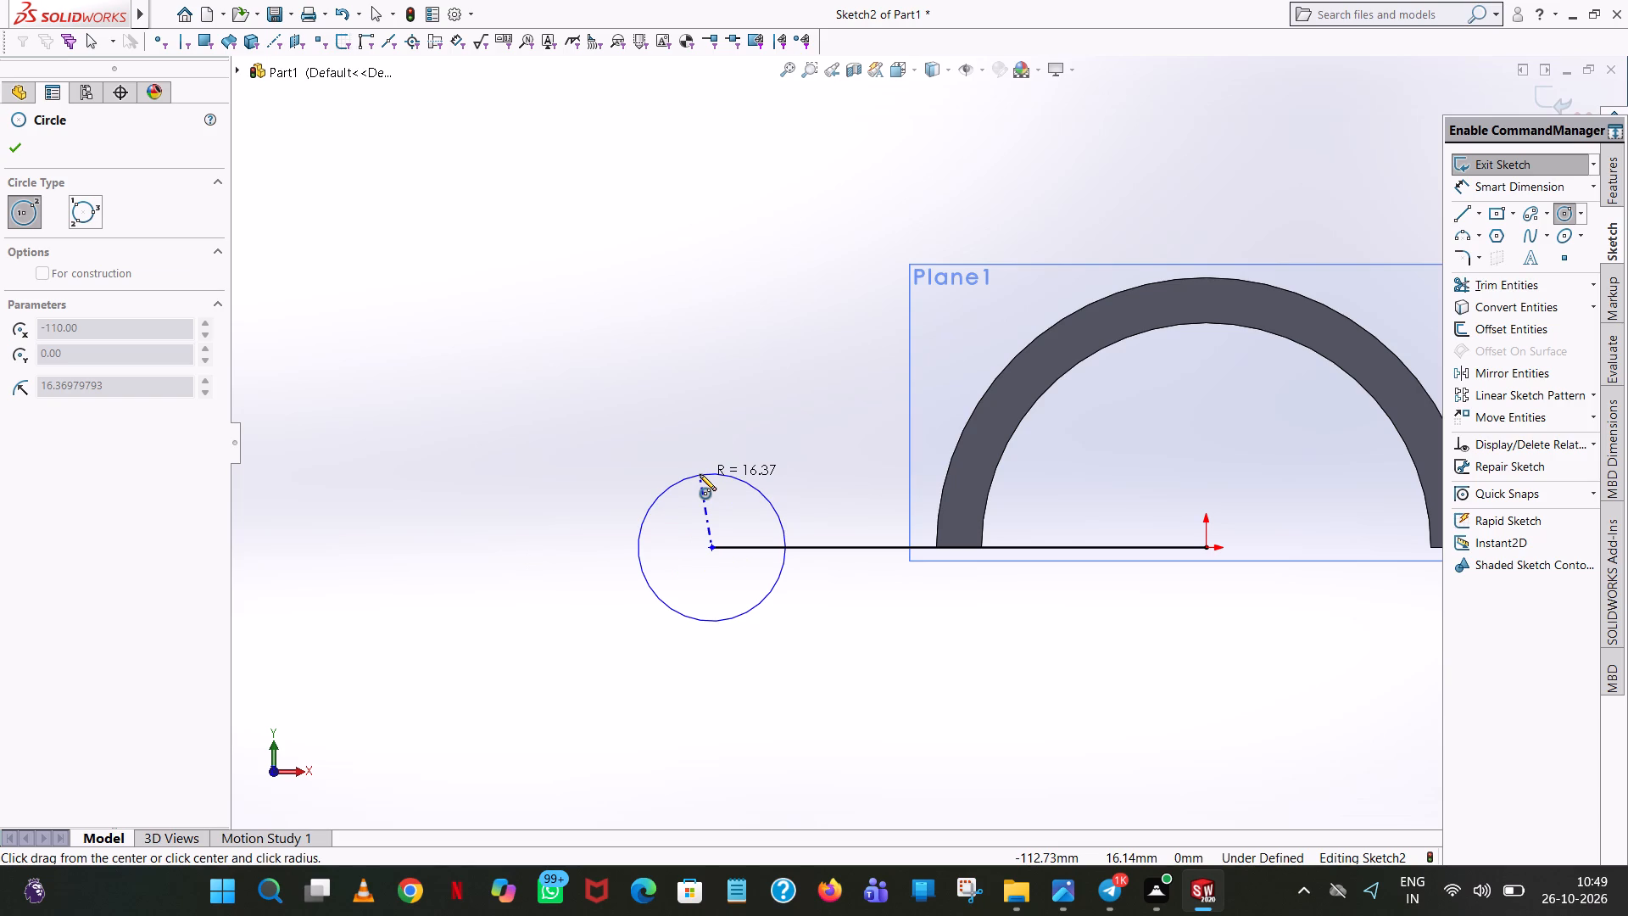
pyautogui.click(700, 474)
pyautogui.write('20')
pyautogui.press('Return')
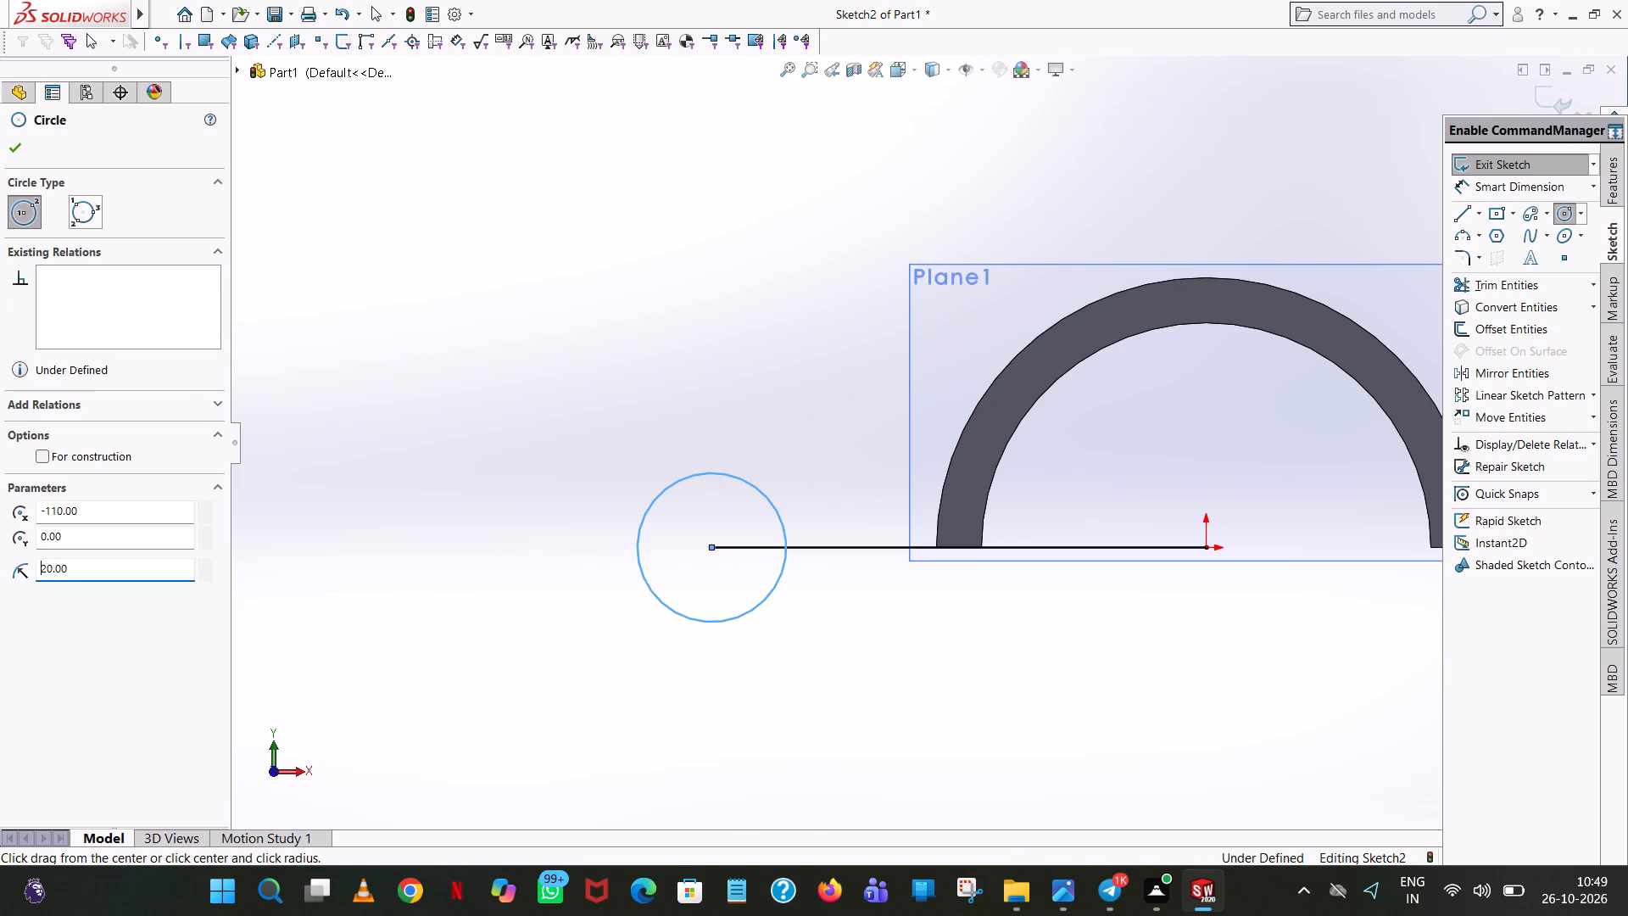
pyautogui.rightClick(700, 474)
pyautogui.click(811, 494)
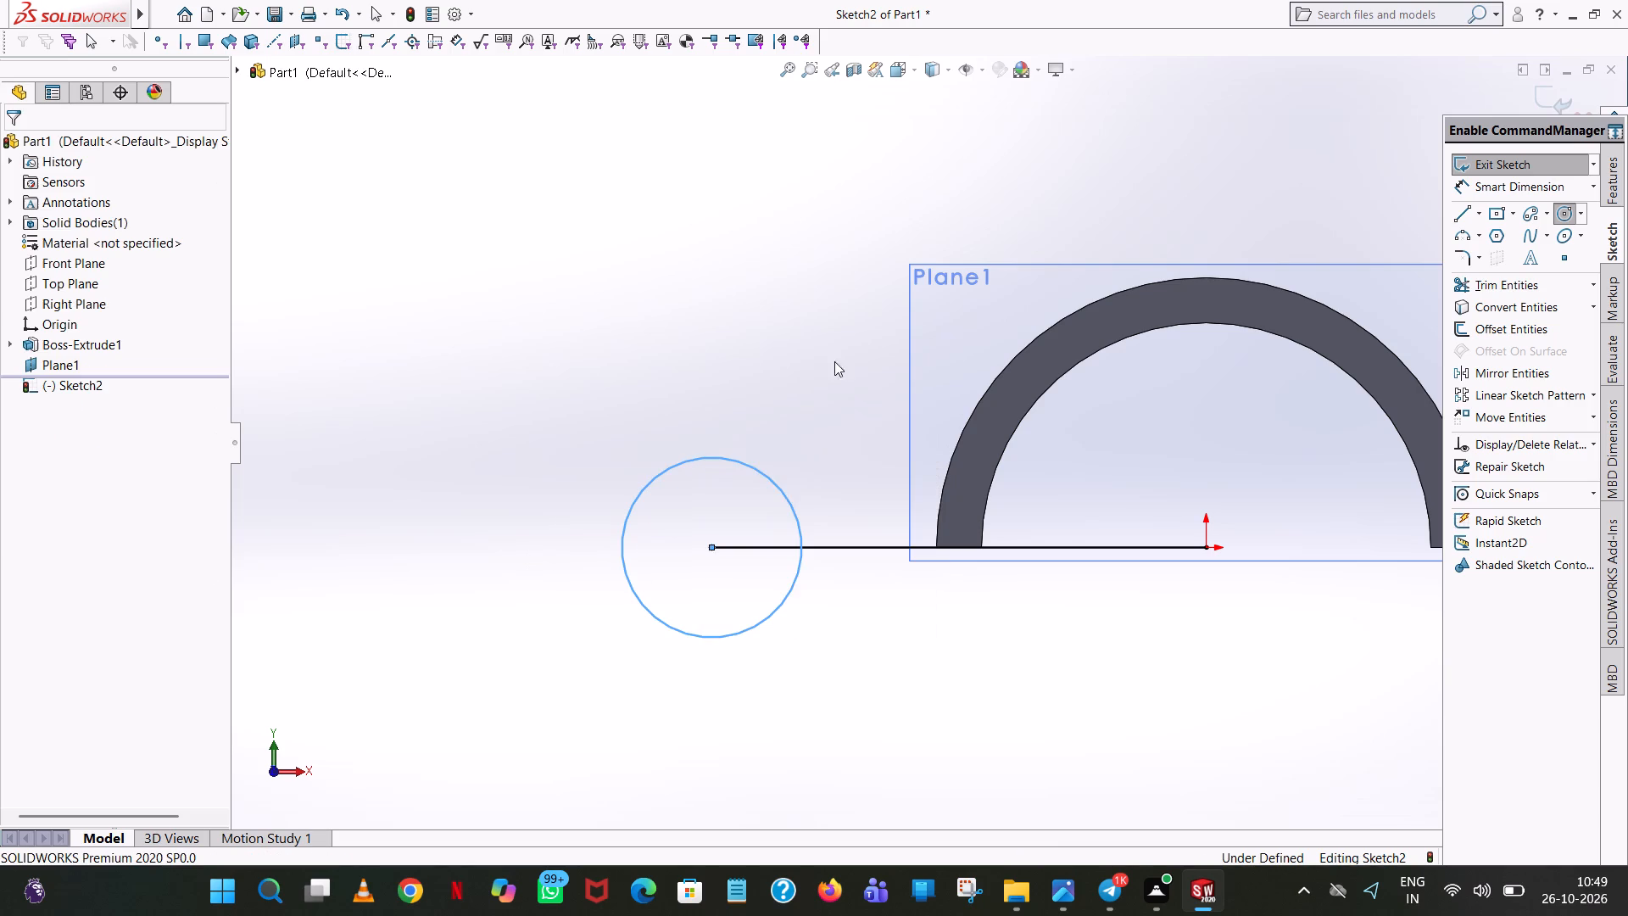
pyautogui.click(867, 226)
# Dimension the circle's diameter at 40 mm.
pyautogui.click(1500, 176)
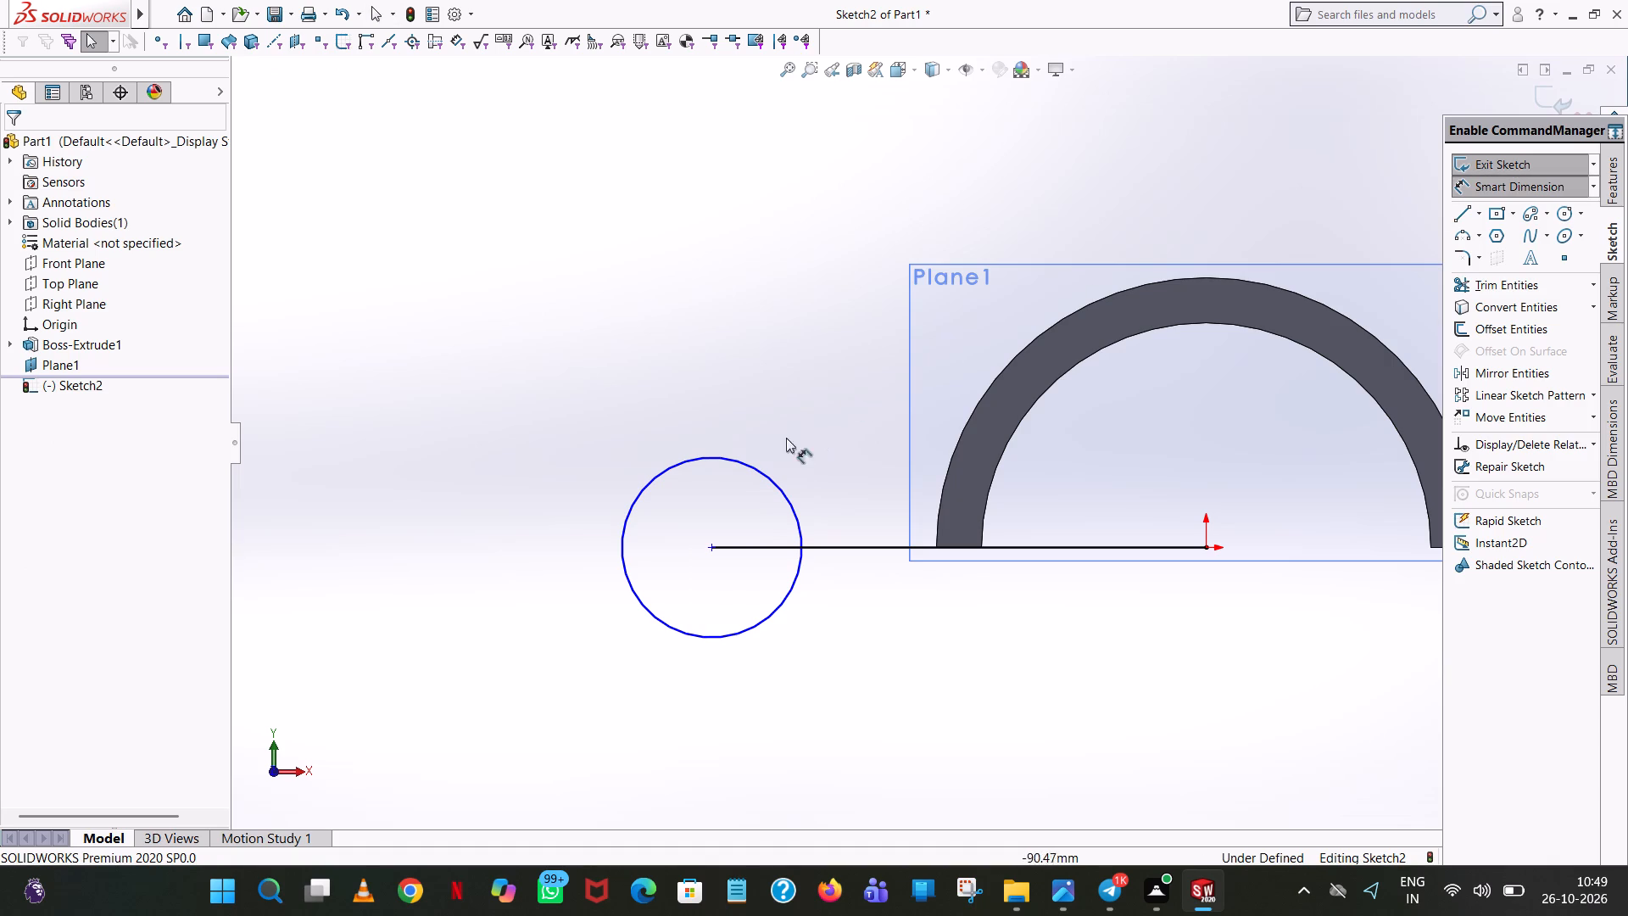
pyautogui.moveTo(652, 474); pyautogui.dragTo(644, 478)
pyautogui.click(416, 628)
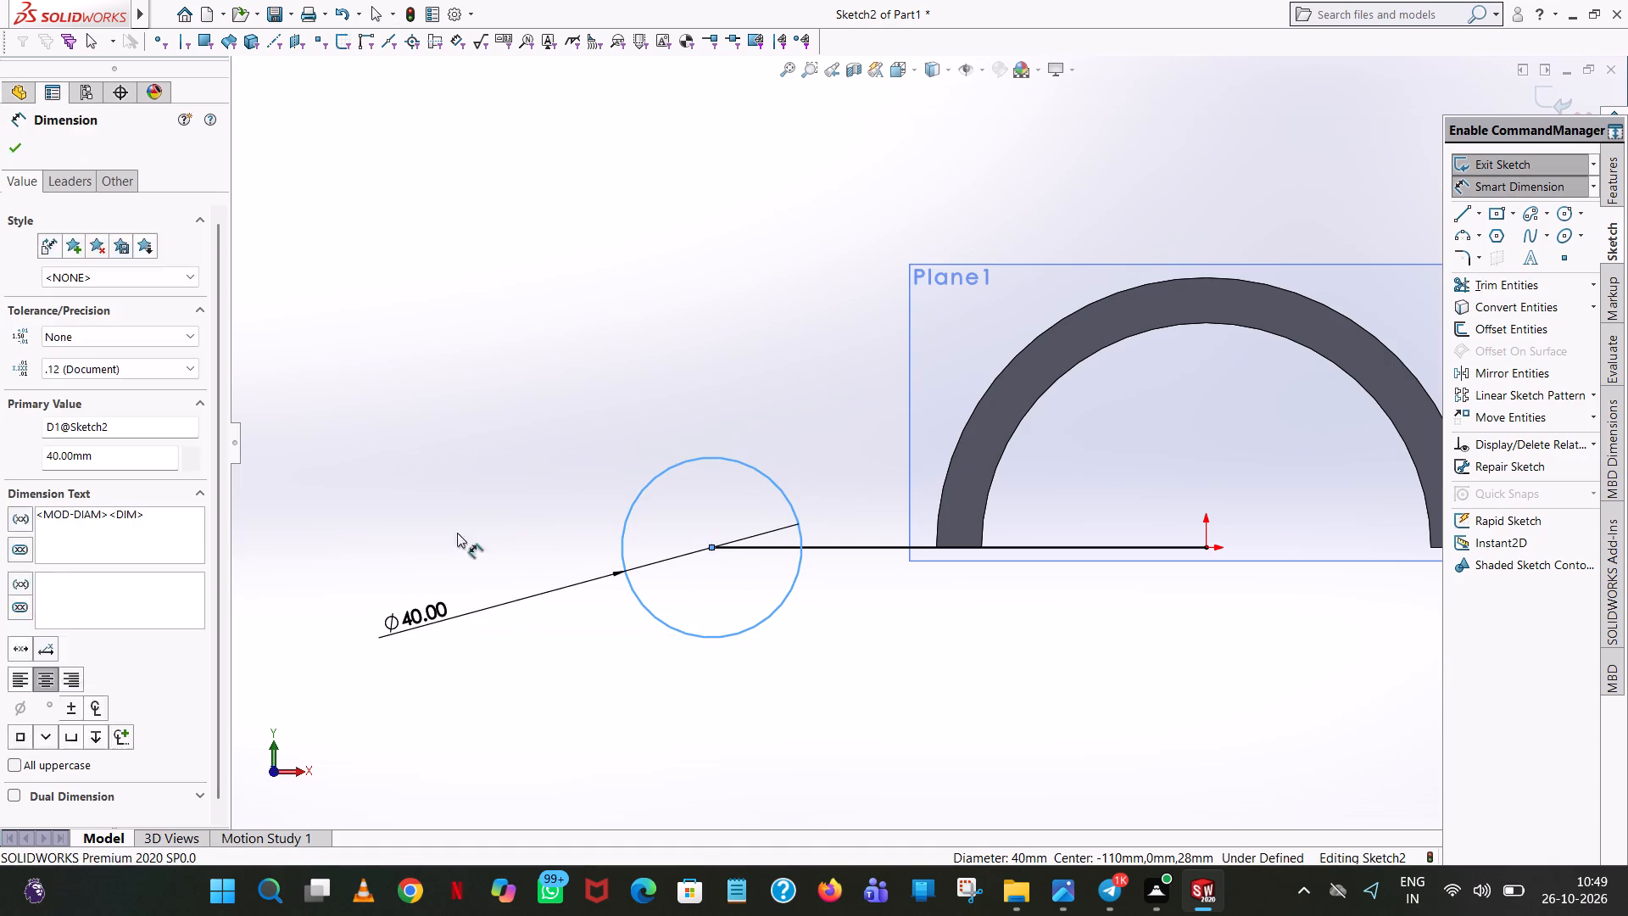
pyautogui.click(343, 589)
pyautogui.click(343, 601)
pyautogui.click(552, 301)
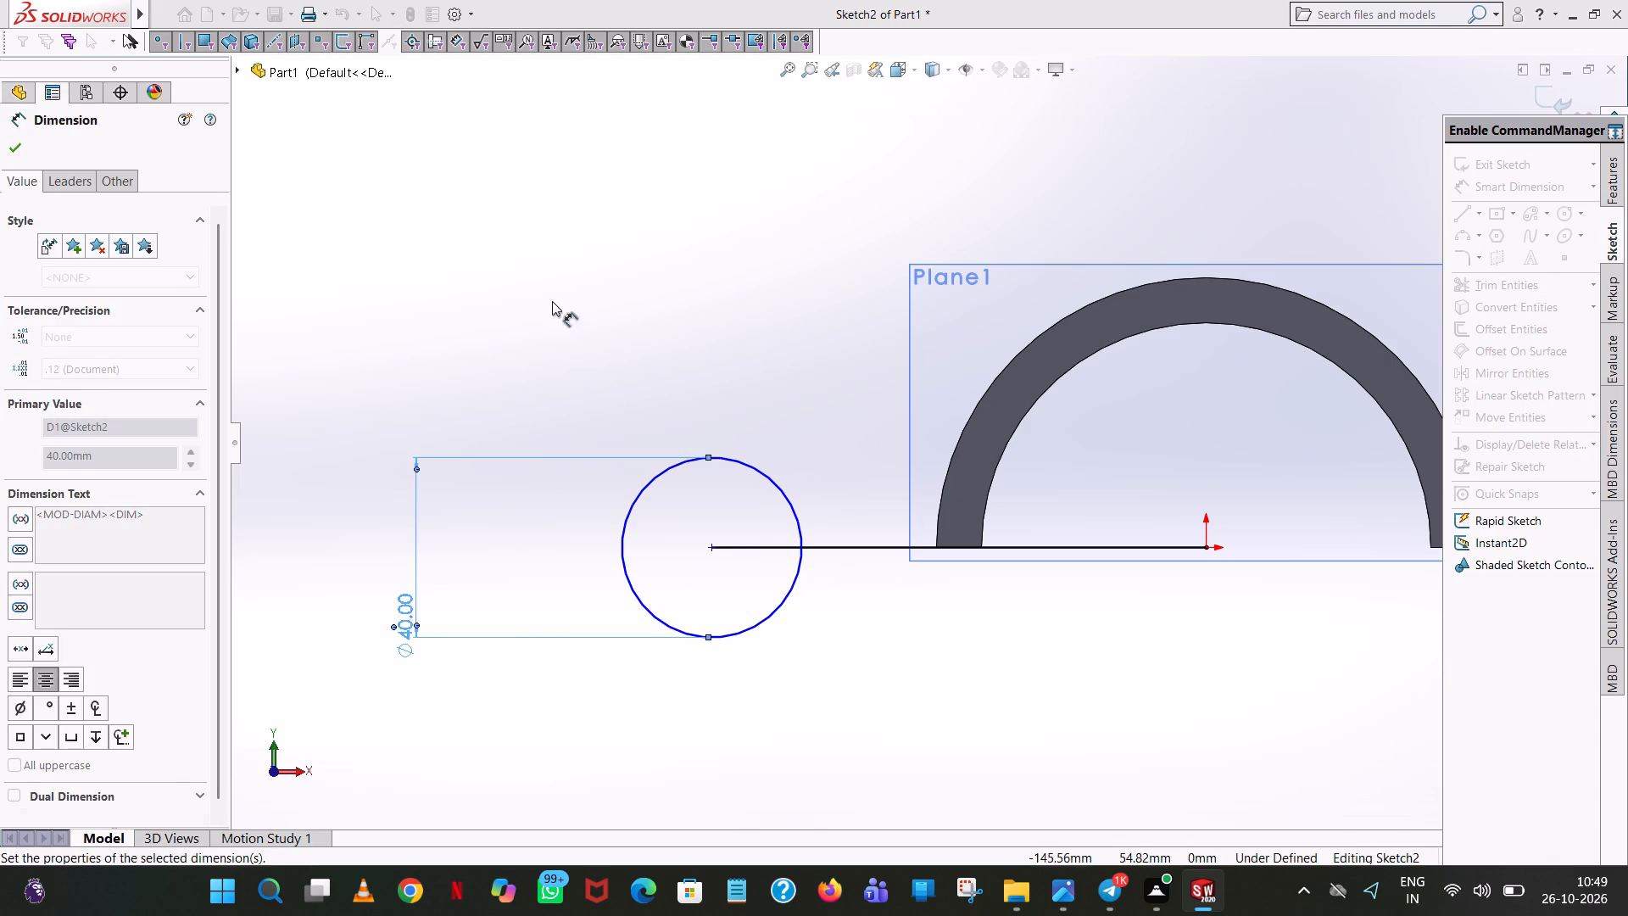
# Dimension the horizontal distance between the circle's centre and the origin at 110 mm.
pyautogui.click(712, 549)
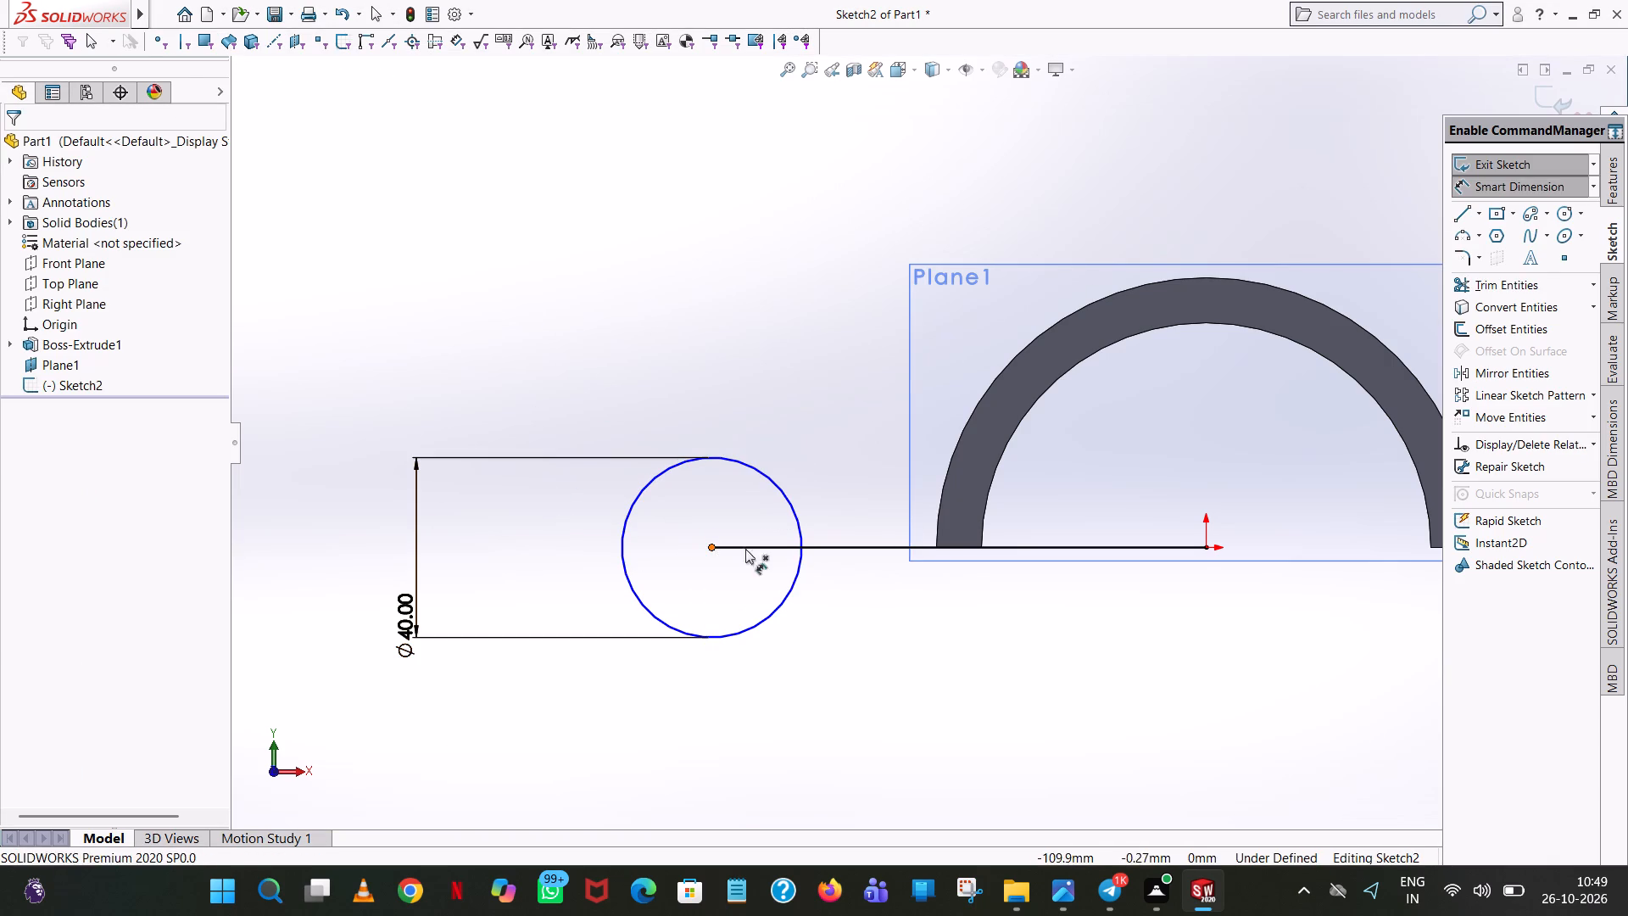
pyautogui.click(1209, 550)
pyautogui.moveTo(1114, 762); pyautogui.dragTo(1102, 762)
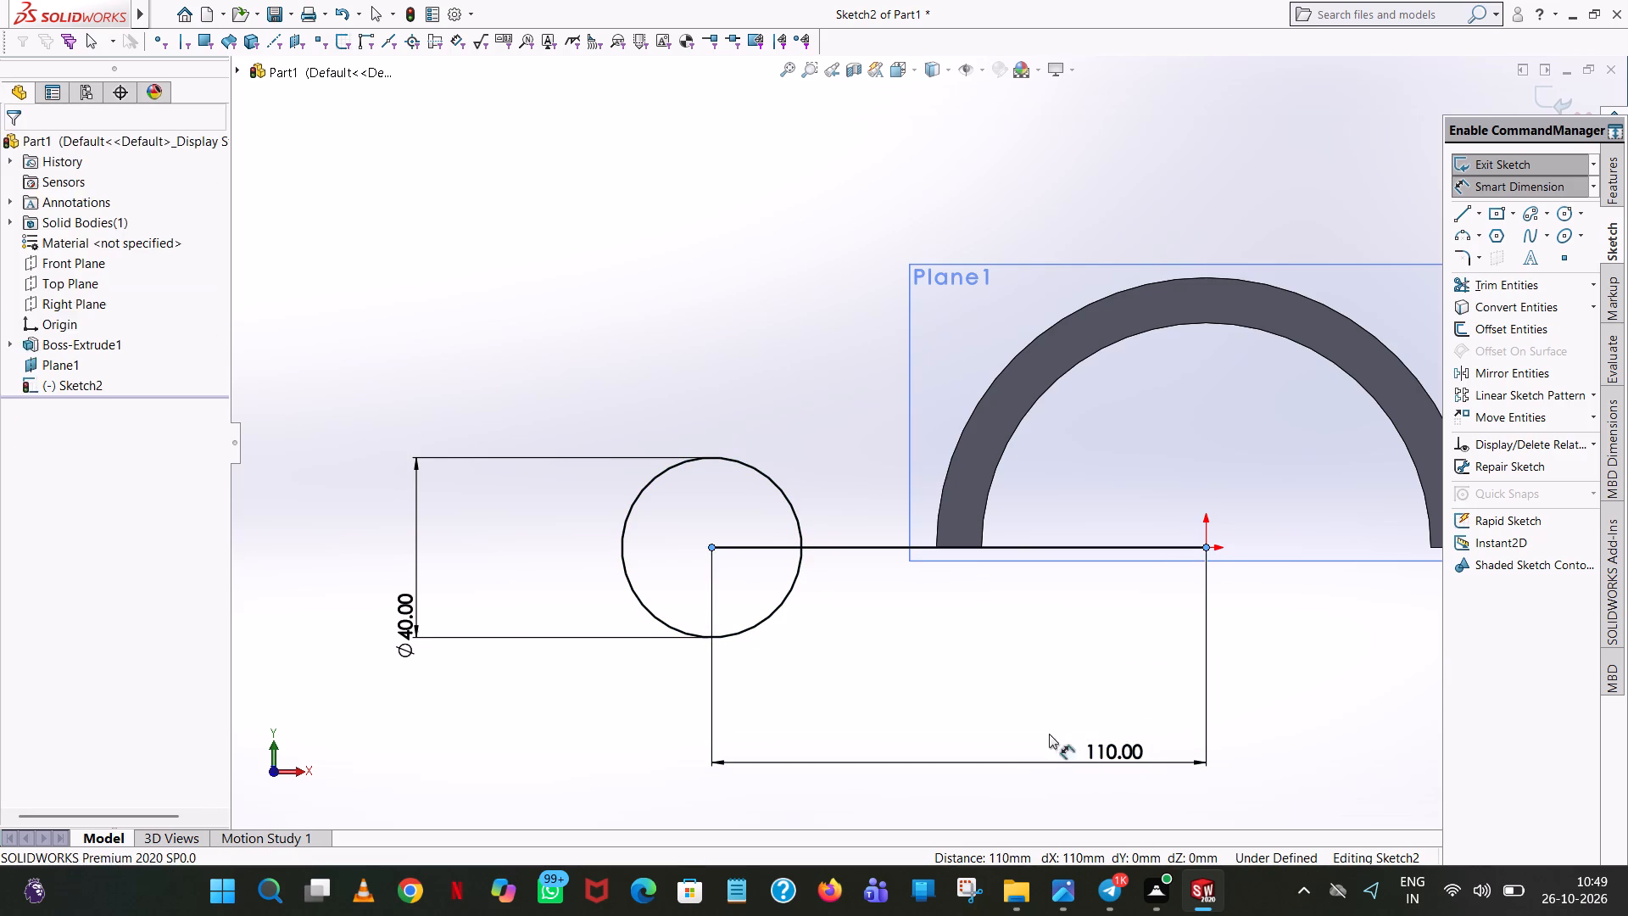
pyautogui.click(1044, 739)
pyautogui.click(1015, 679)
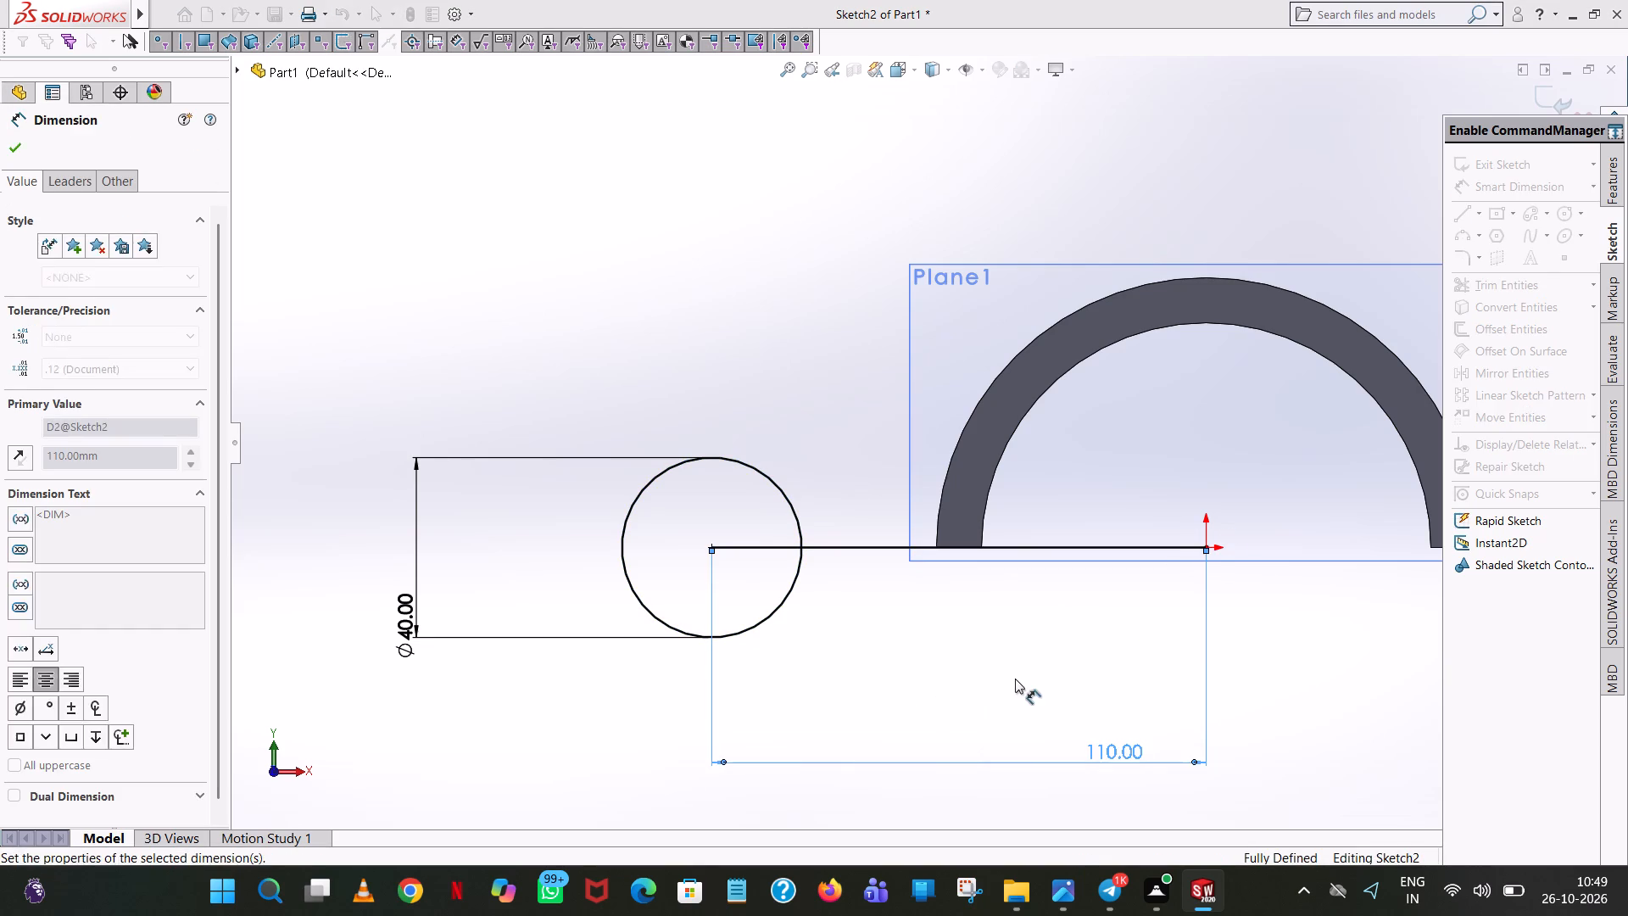
# Trim away the whole horizontal line, both outside and inside the circle, accepting deletion of its associated dimension.
pyautogui.click(1514, 280)
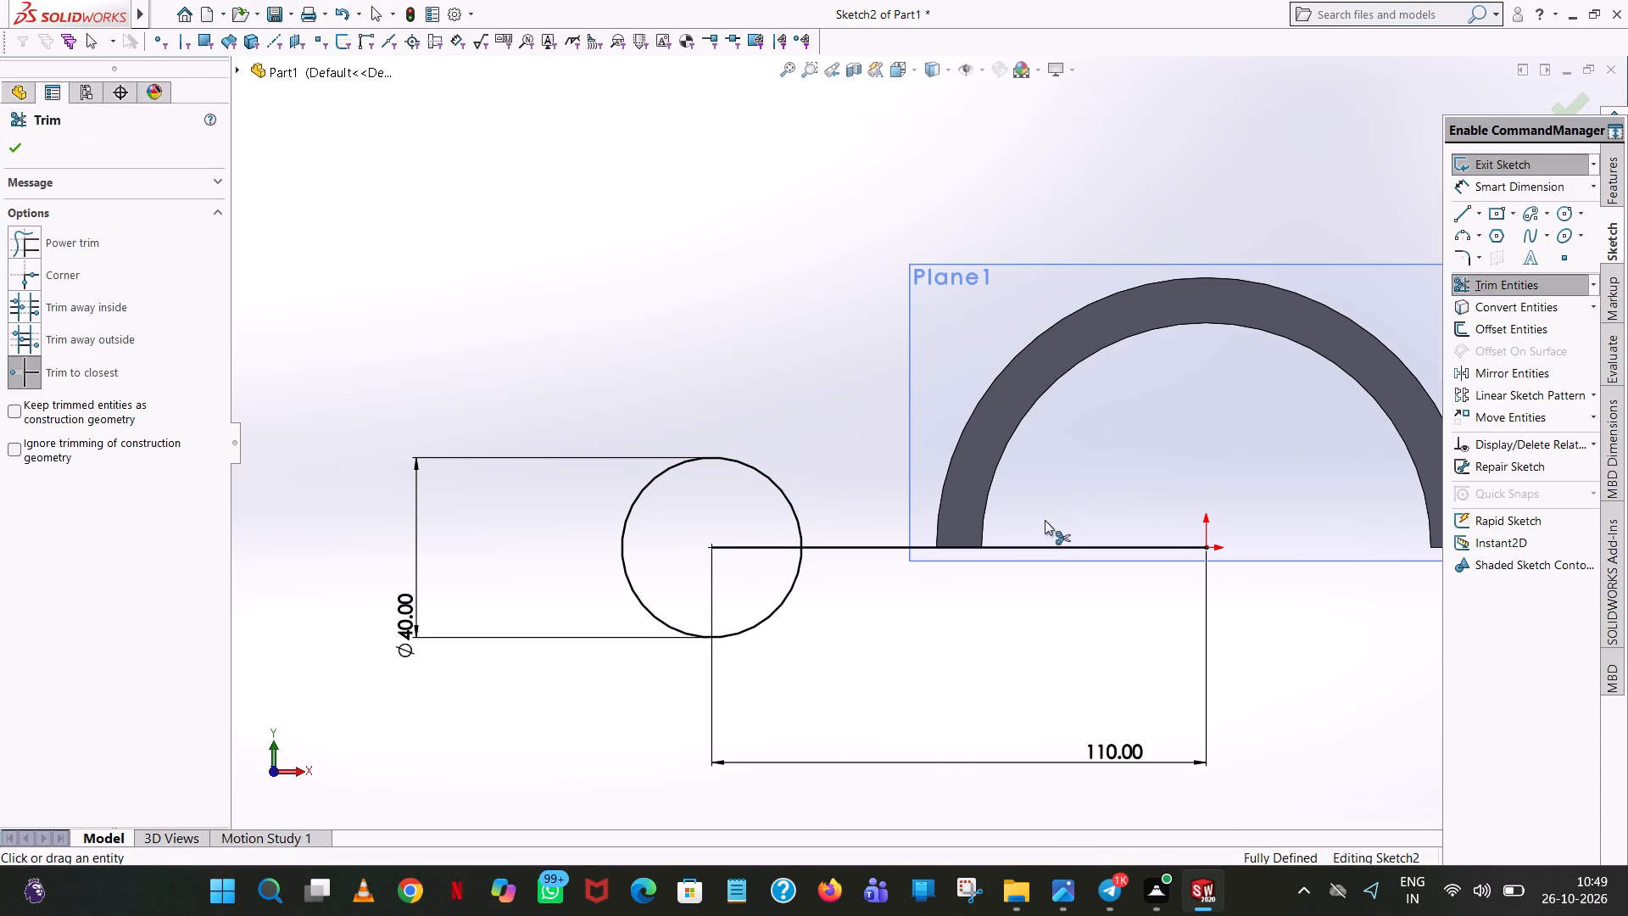
pyautogui.click(1049, 545)
pyautogui.click(834, 460)
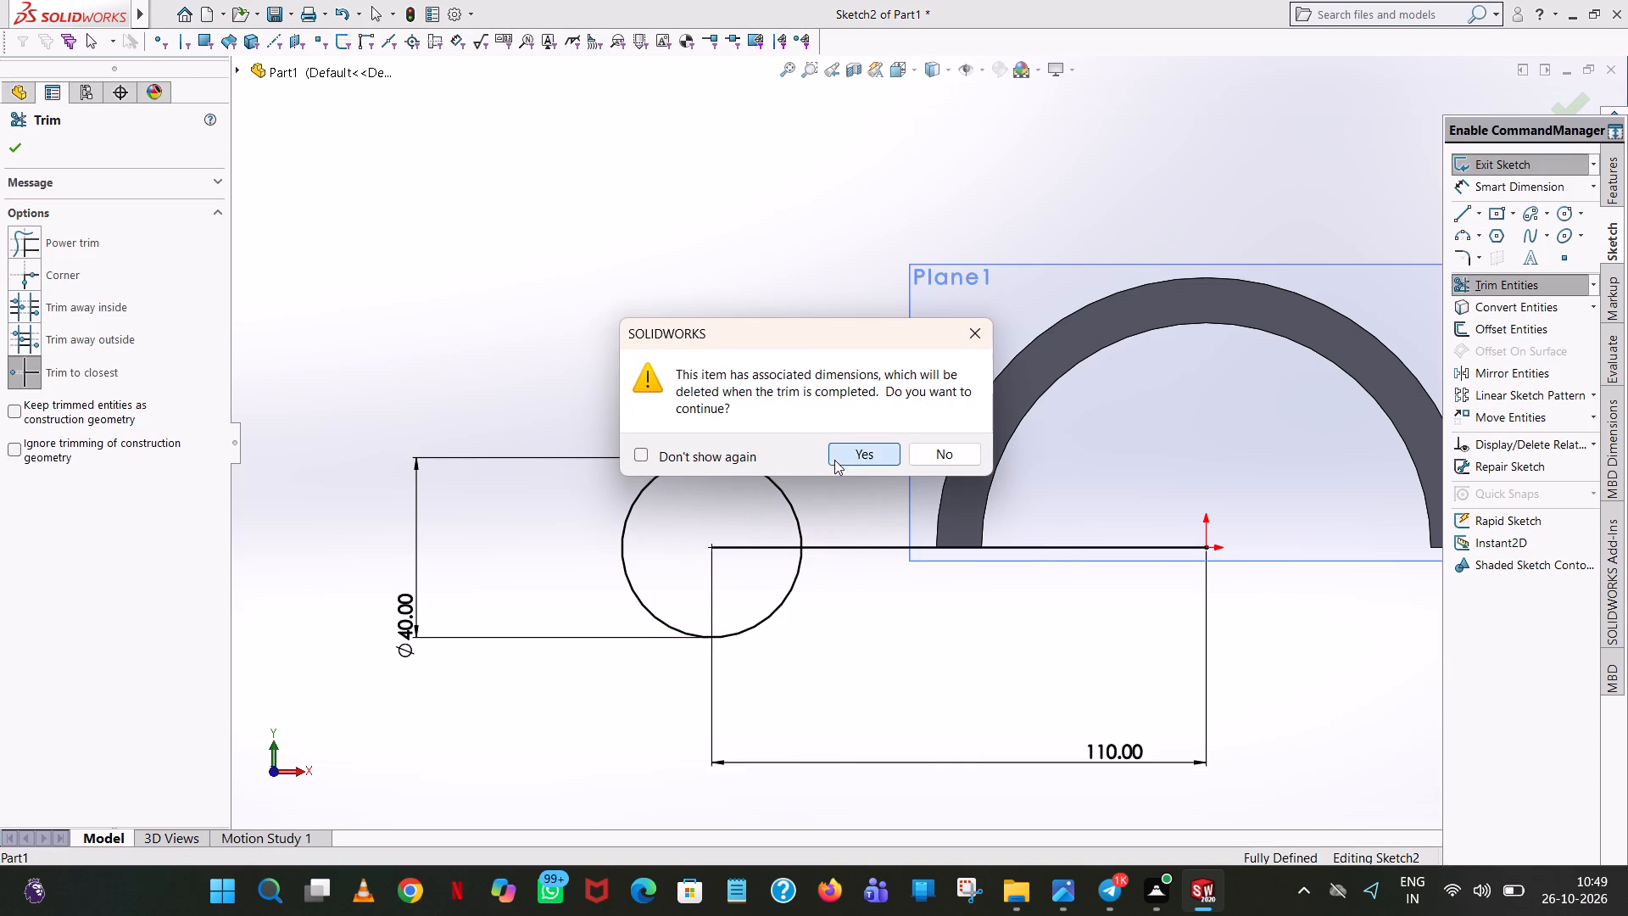
pyautogui.click(766, 550)
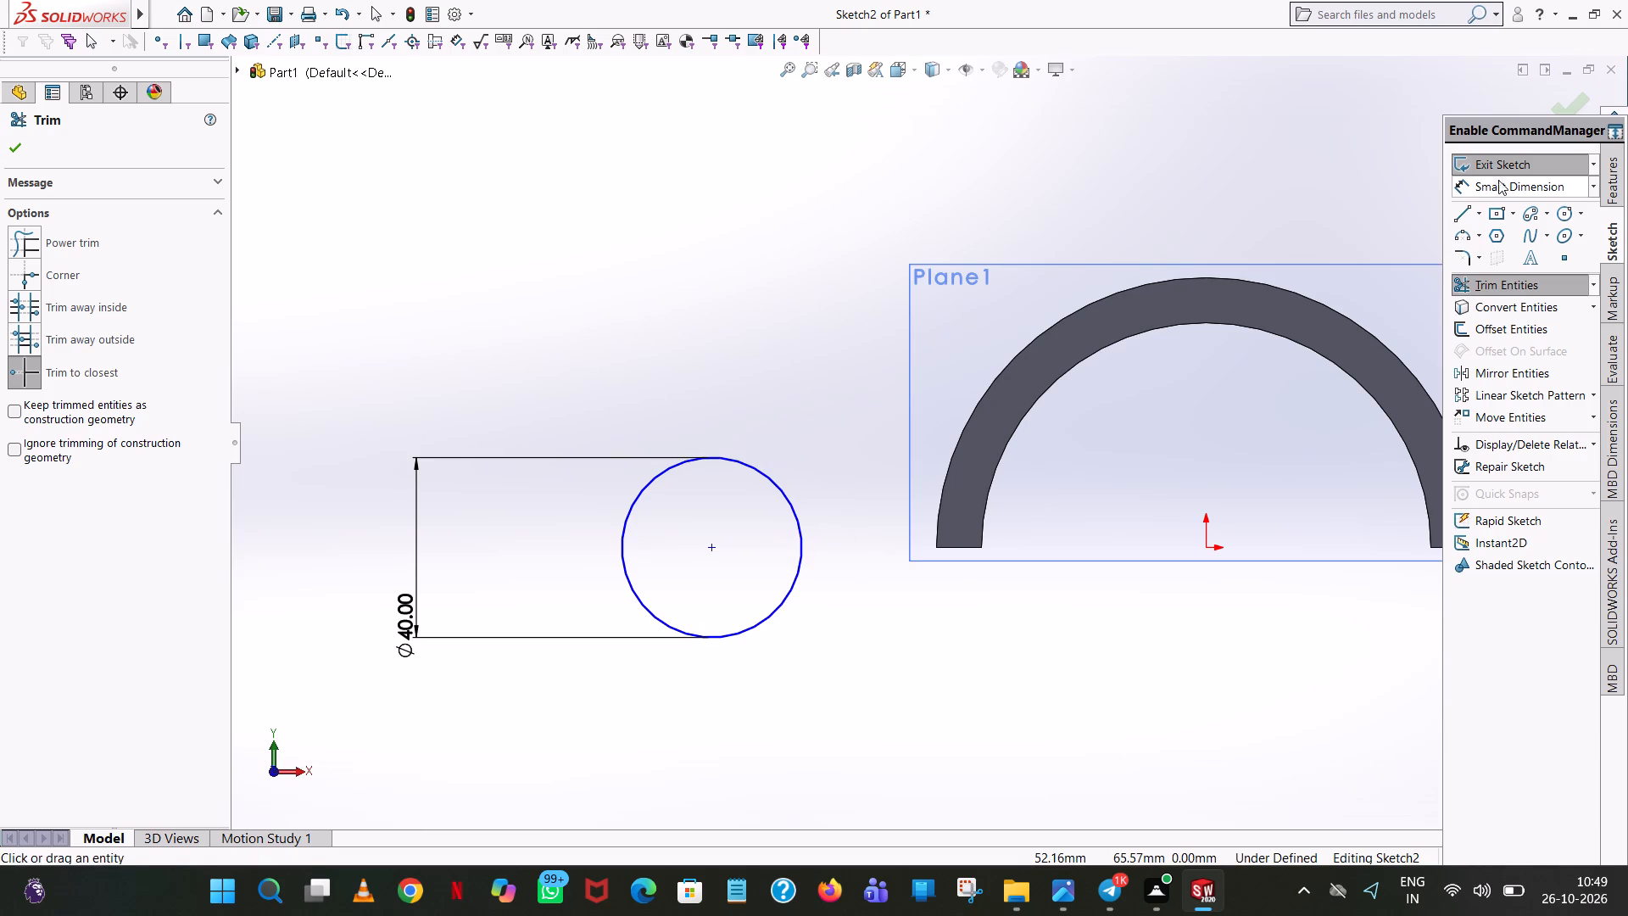
# Dimension the horizontal distance between the circle's centre and the origin at 110 mm.
pyautogui.click(1499, 187)
pyautogui.click(709, 544)
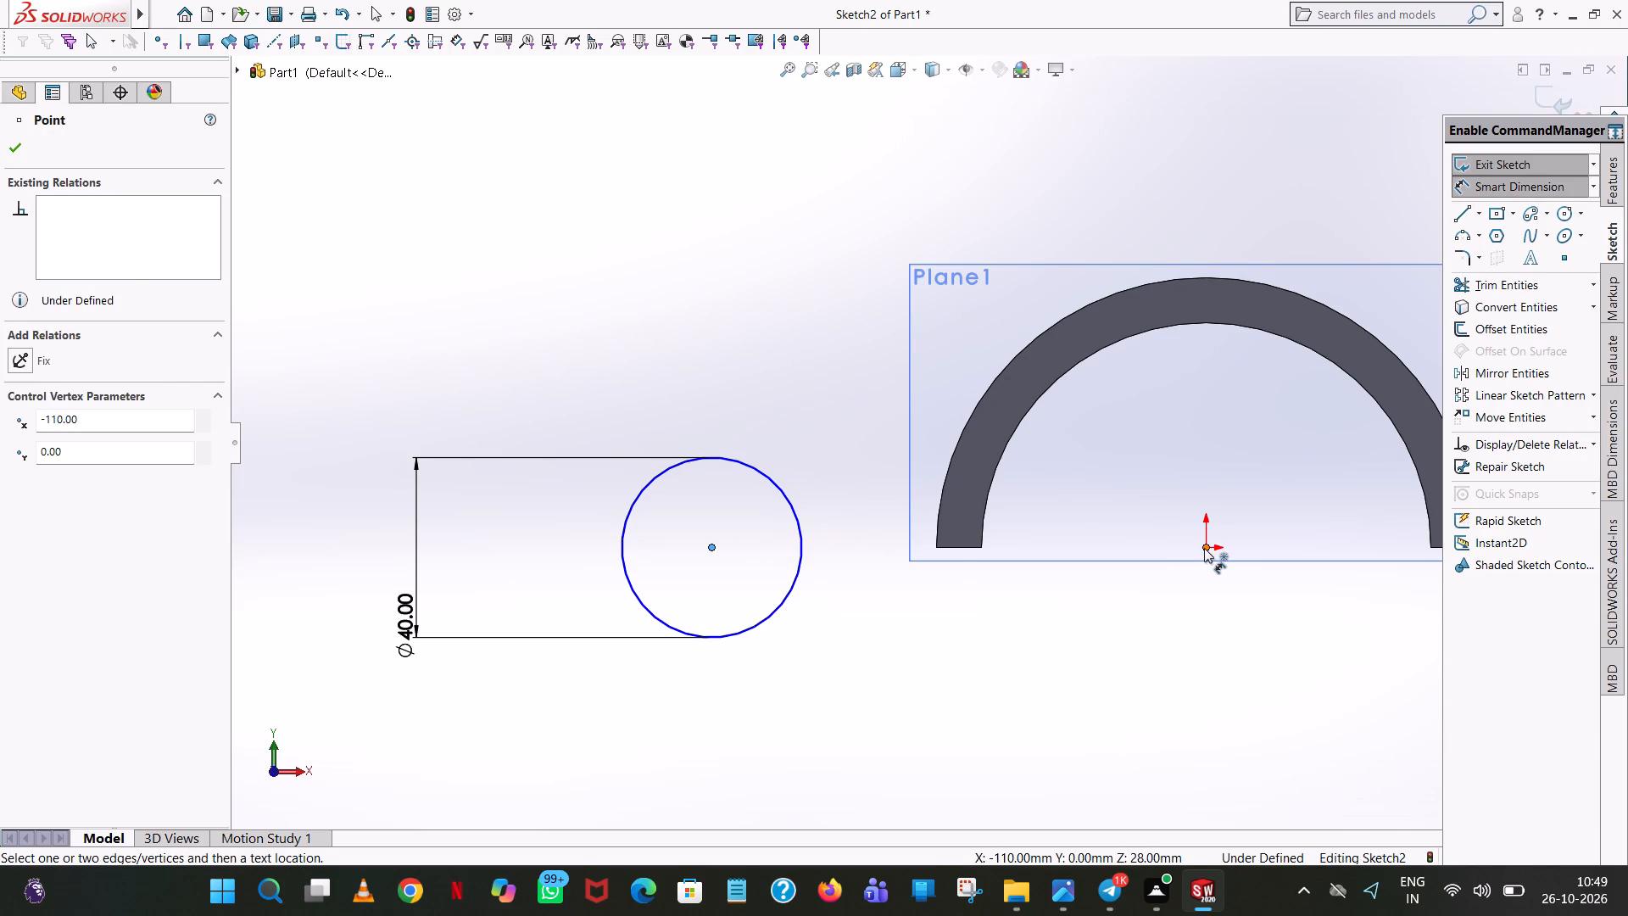
pyautogui.click(1204, 548)
pyautogui.click(1057, 715)
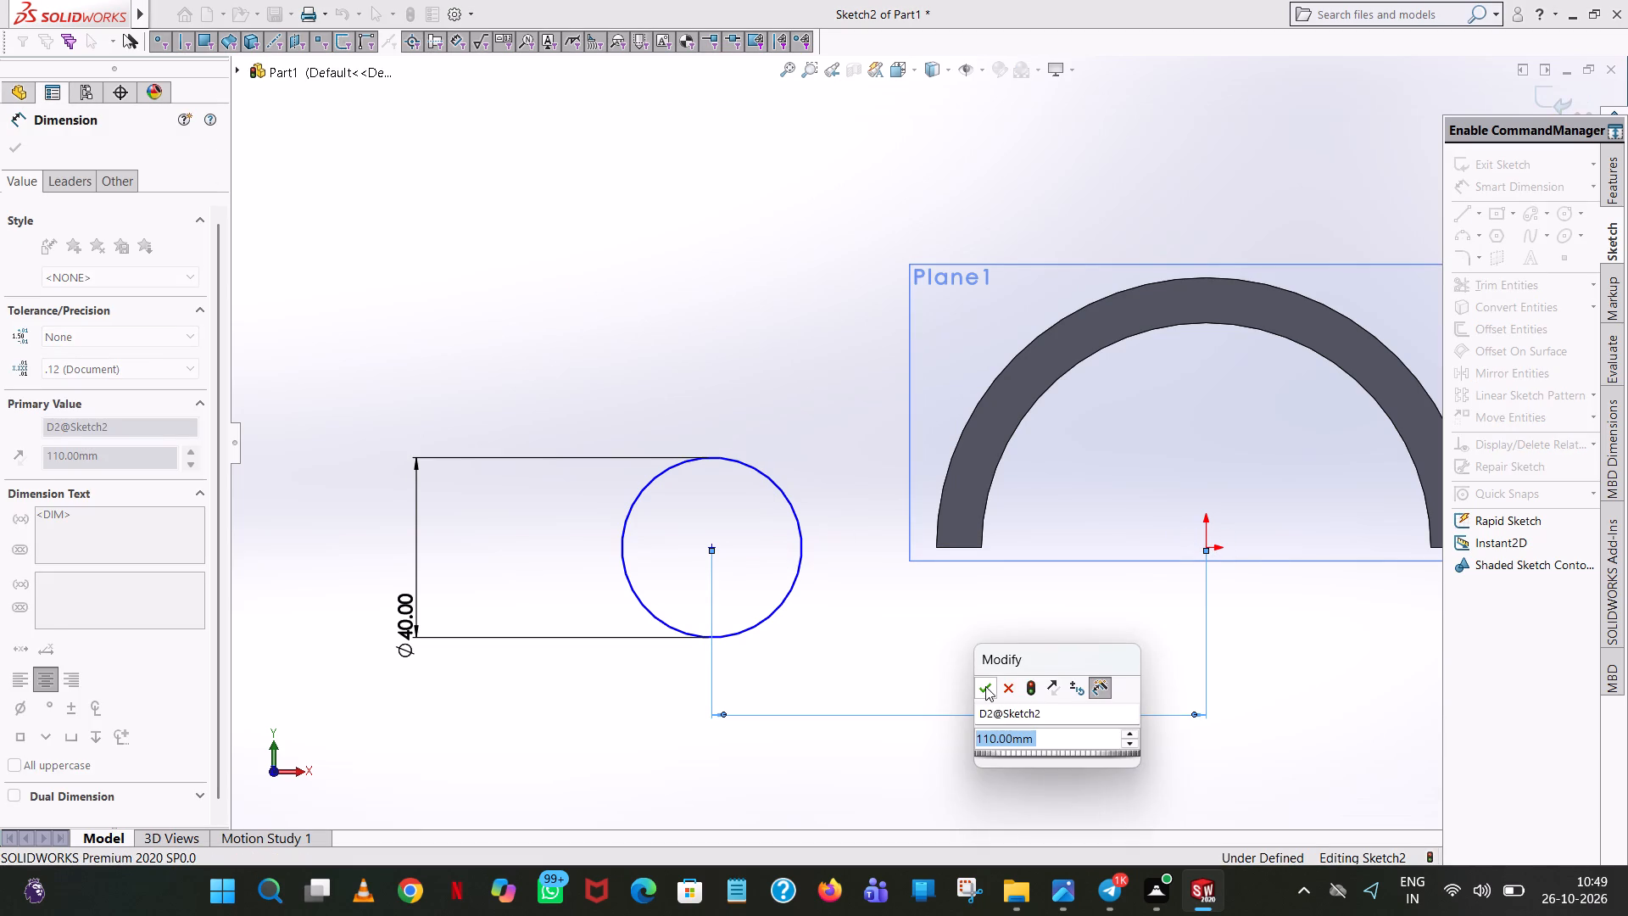
pyautogui.click(985, 686)
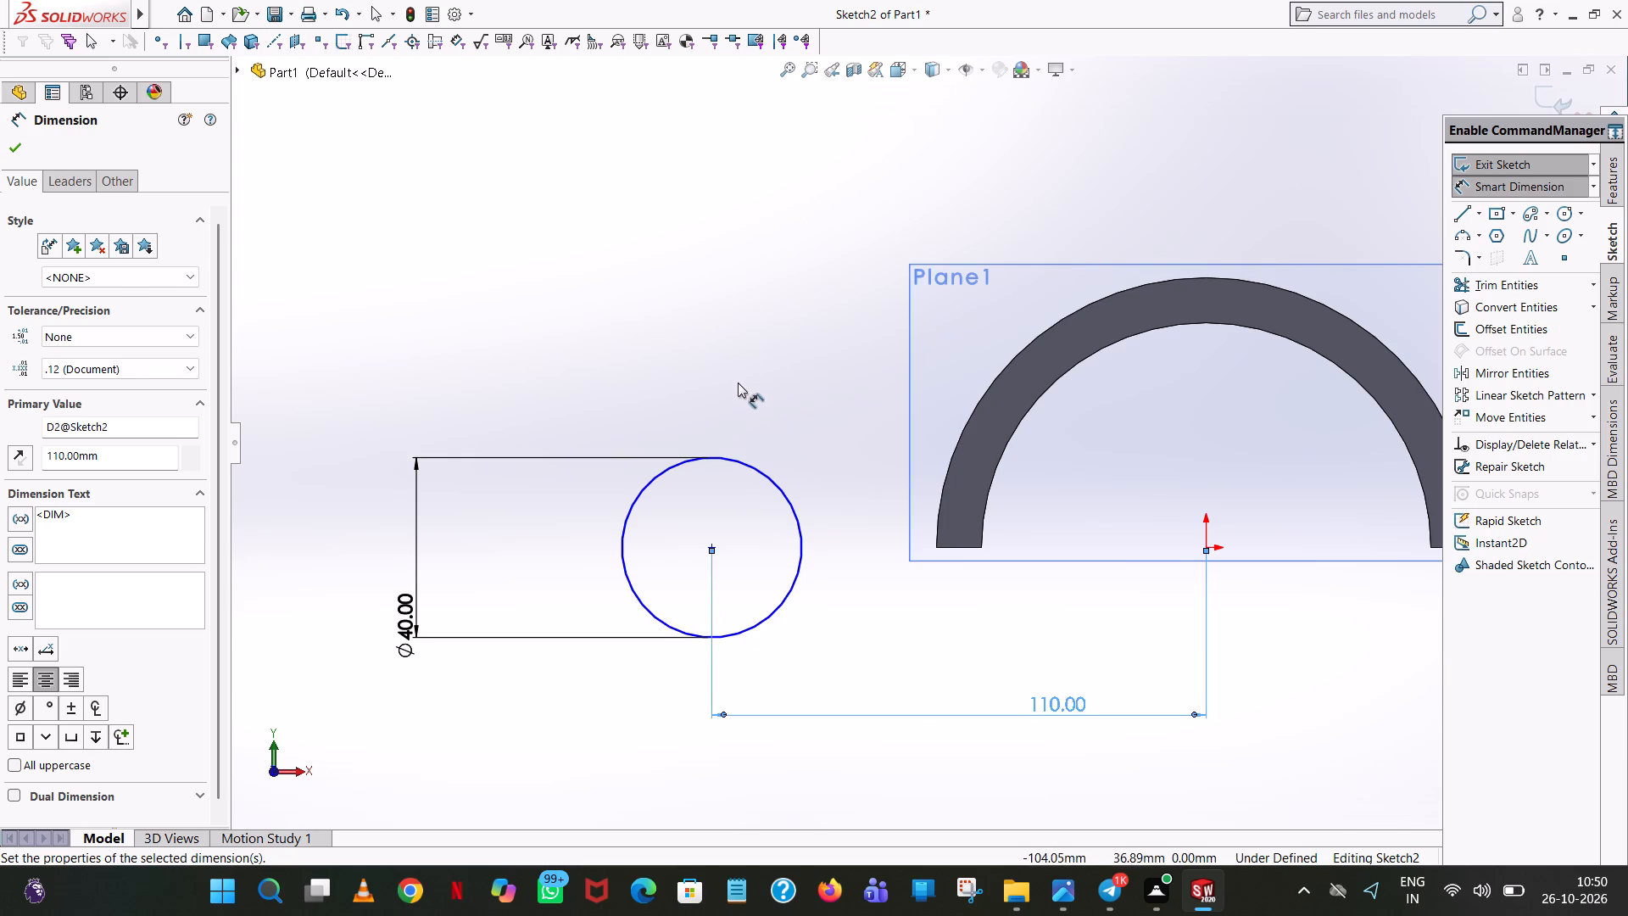
pyautogui.press('Escape')
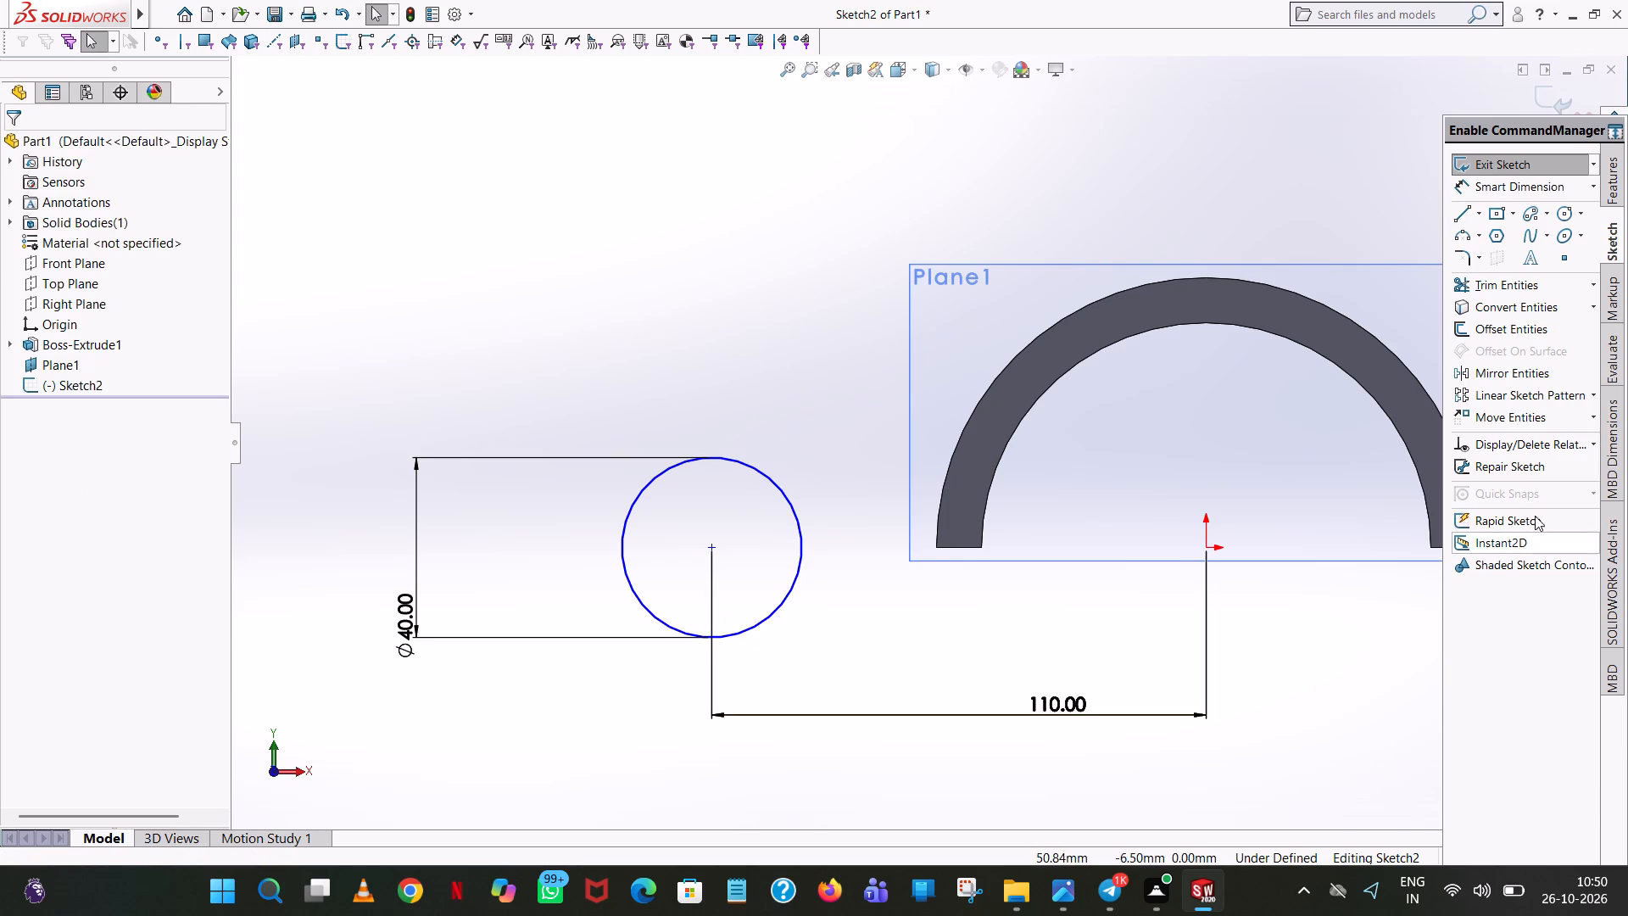
# Add a horizontal relation between the circle's centre and the origin.
pyautogui.keyDown('ctrl'); pyautogui.click(1207, 545); pyautogui.keyUp('ctrl')
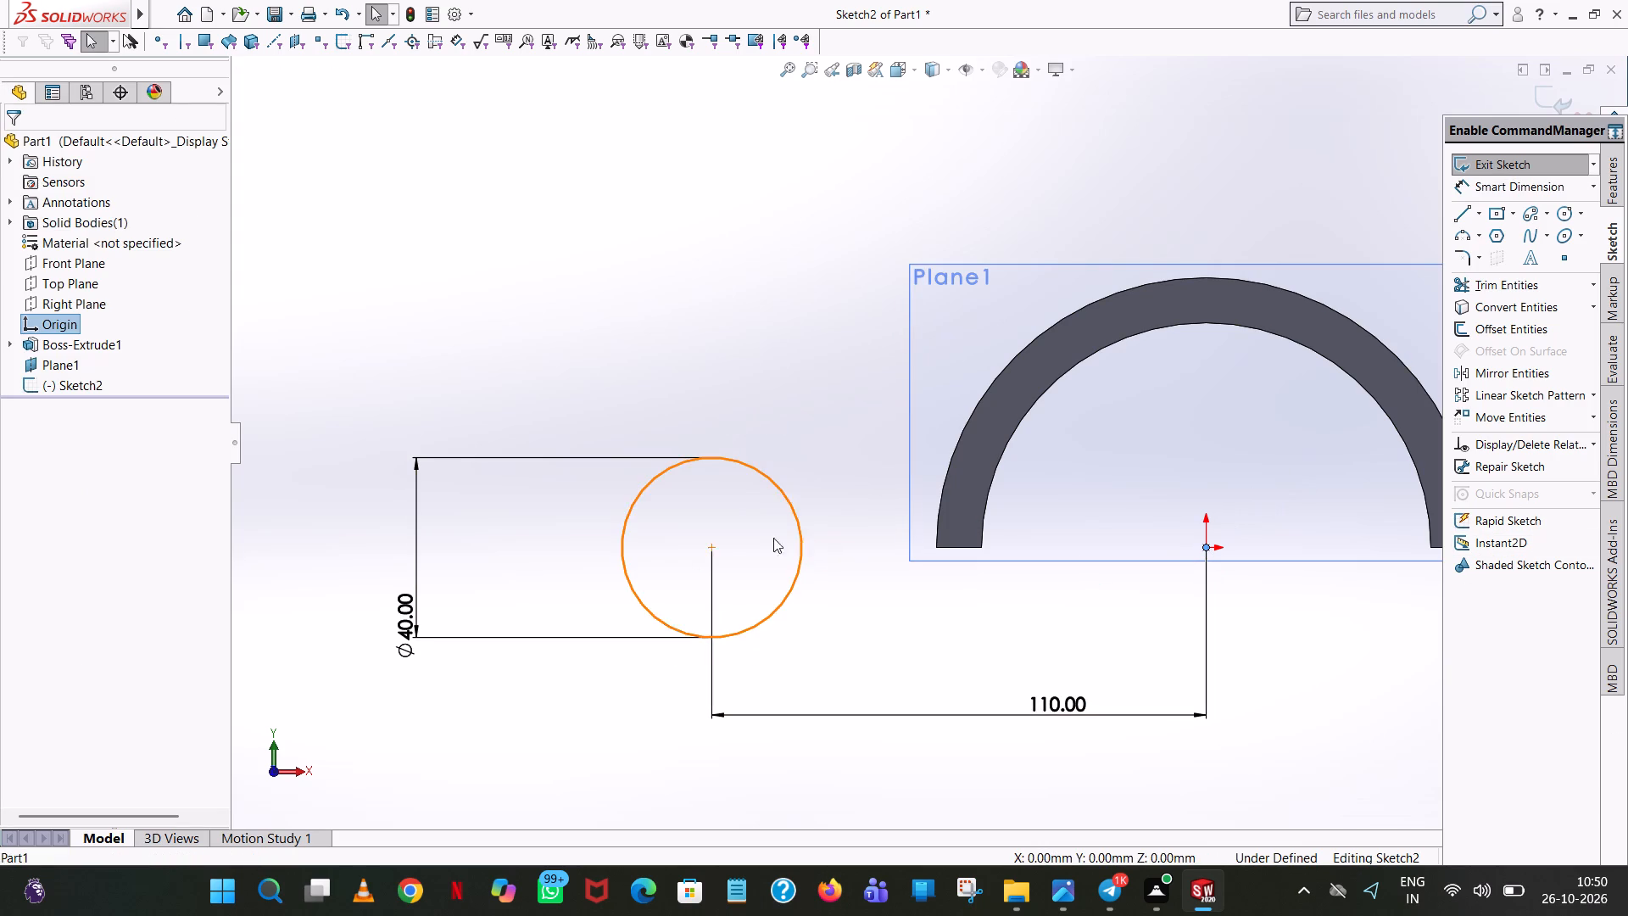
pyautogui.keyDown('ctrl'); pyautogui.click(710, 547); pyautogui.keyUp('ctrl')
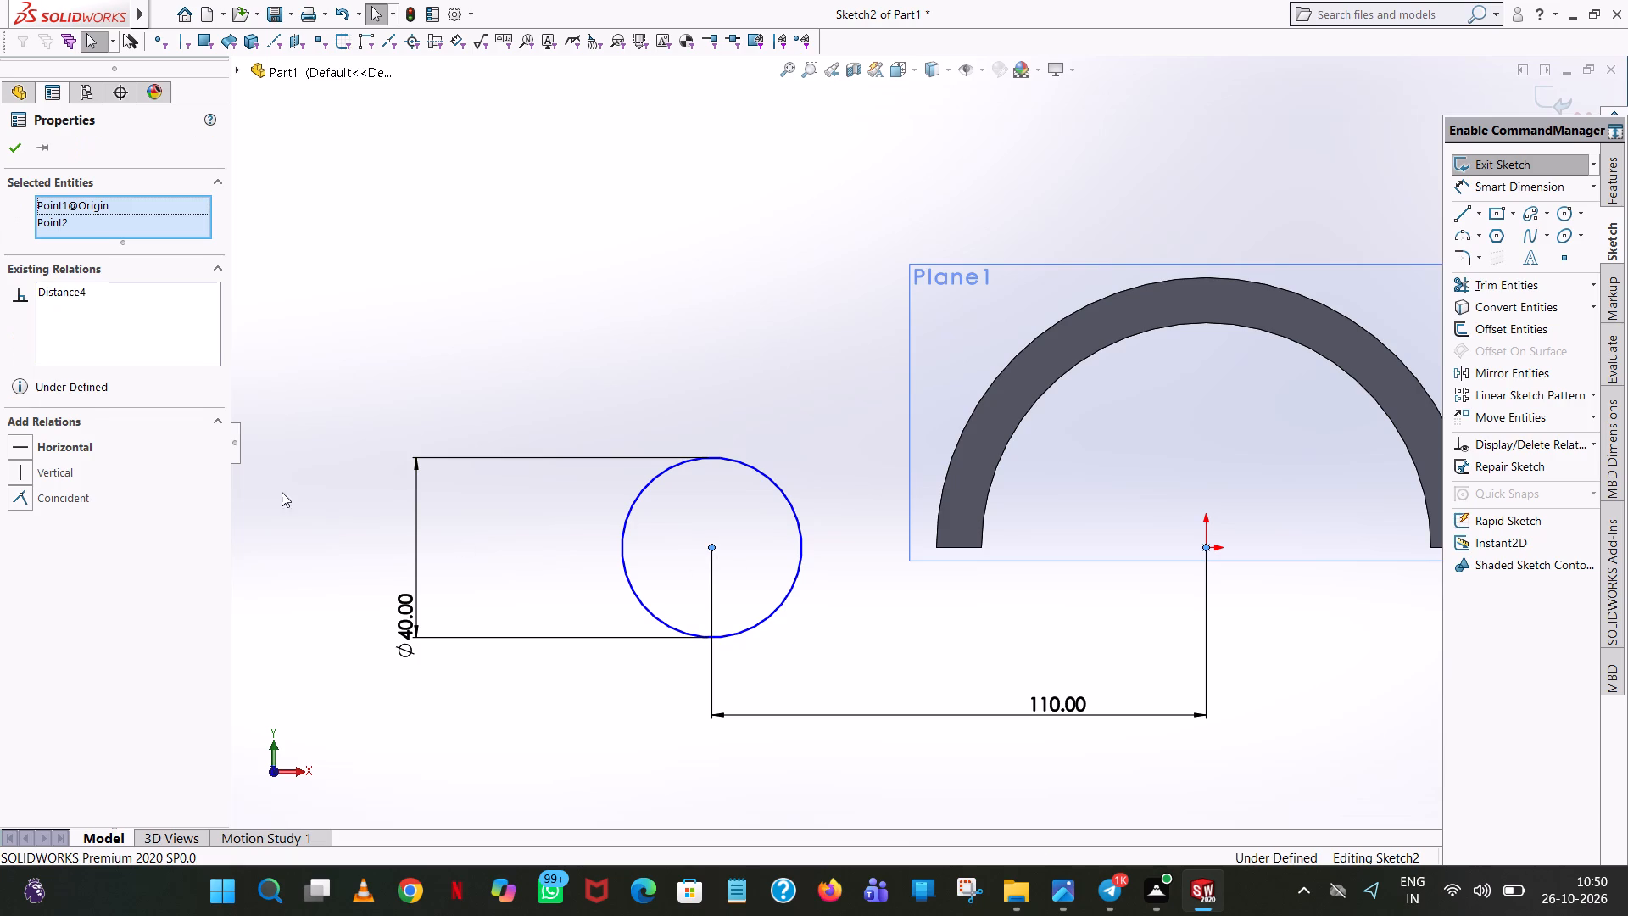
pyautogui.click(77, 450)
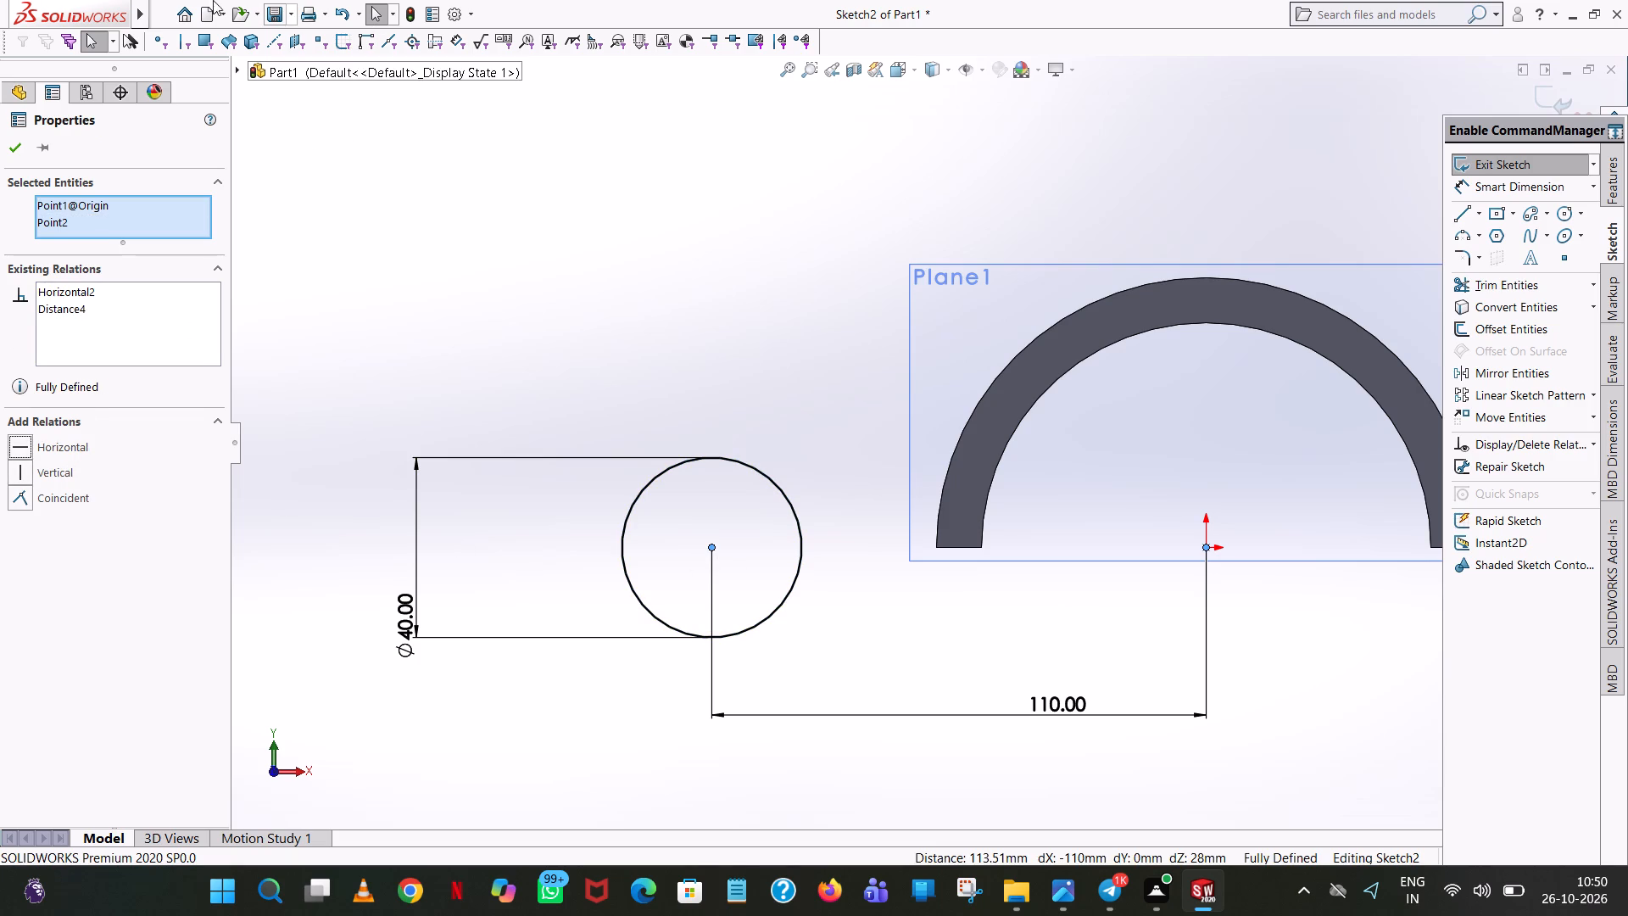
pyautogui.click(18, 147)
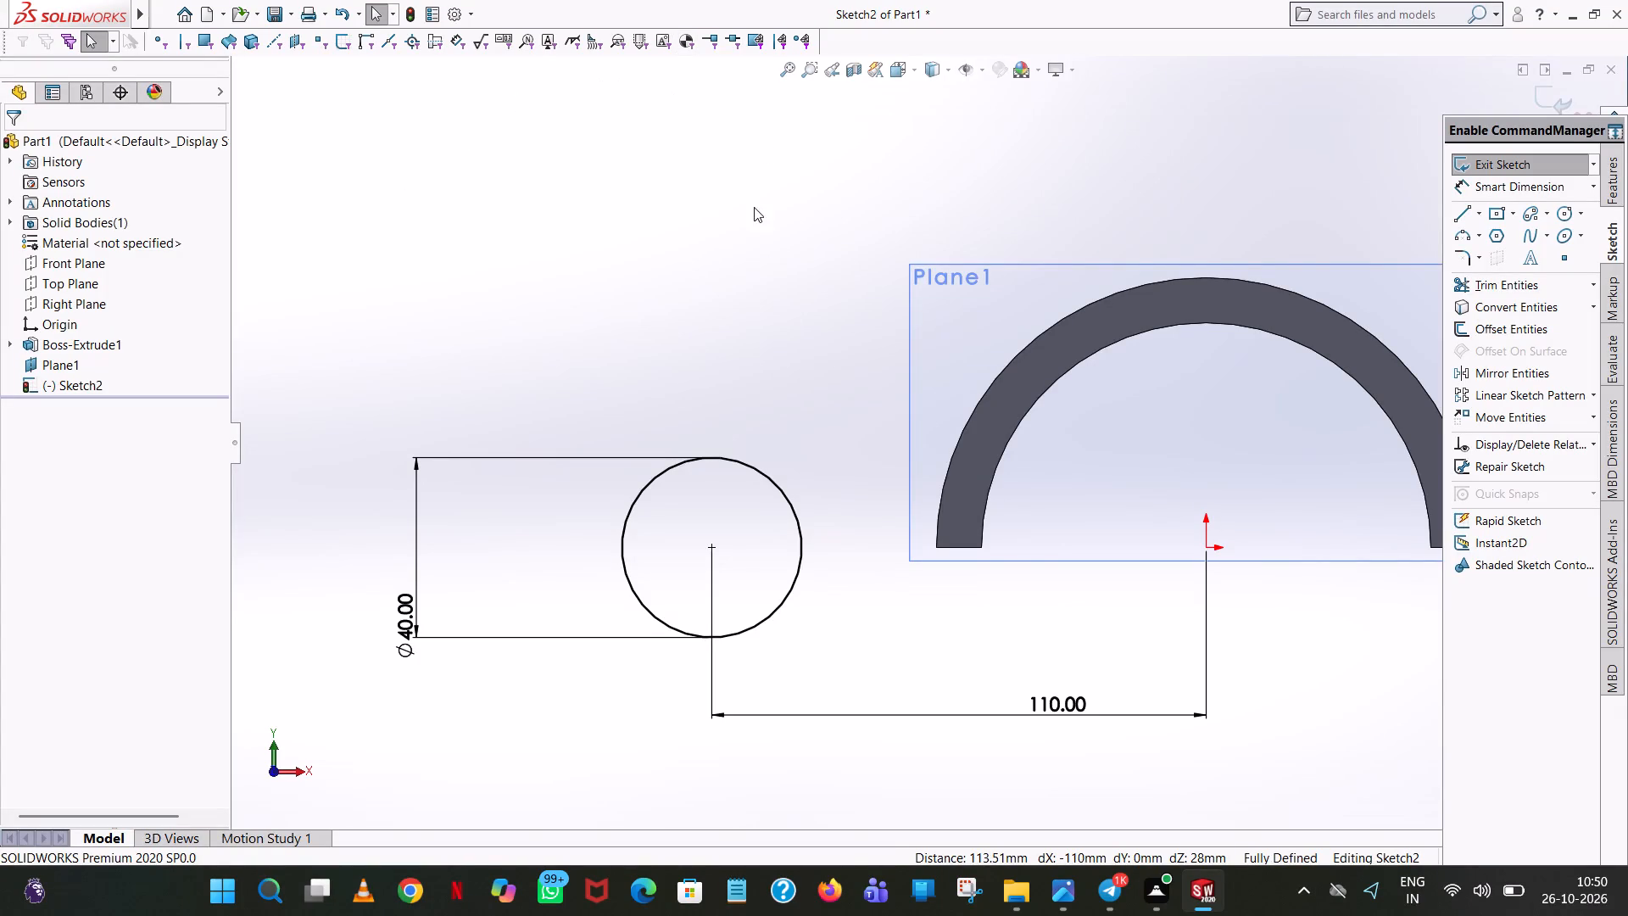
# Extrude the 40 mm circle as a boss, blind 5 mm in Direction 1 and blind 65 mm in Direction 2.
pyautogui.moveTo(754, 207); pyautogui.dragTo(747, 612, button='middle')
pyautogui.scroll(1, 755, 232)
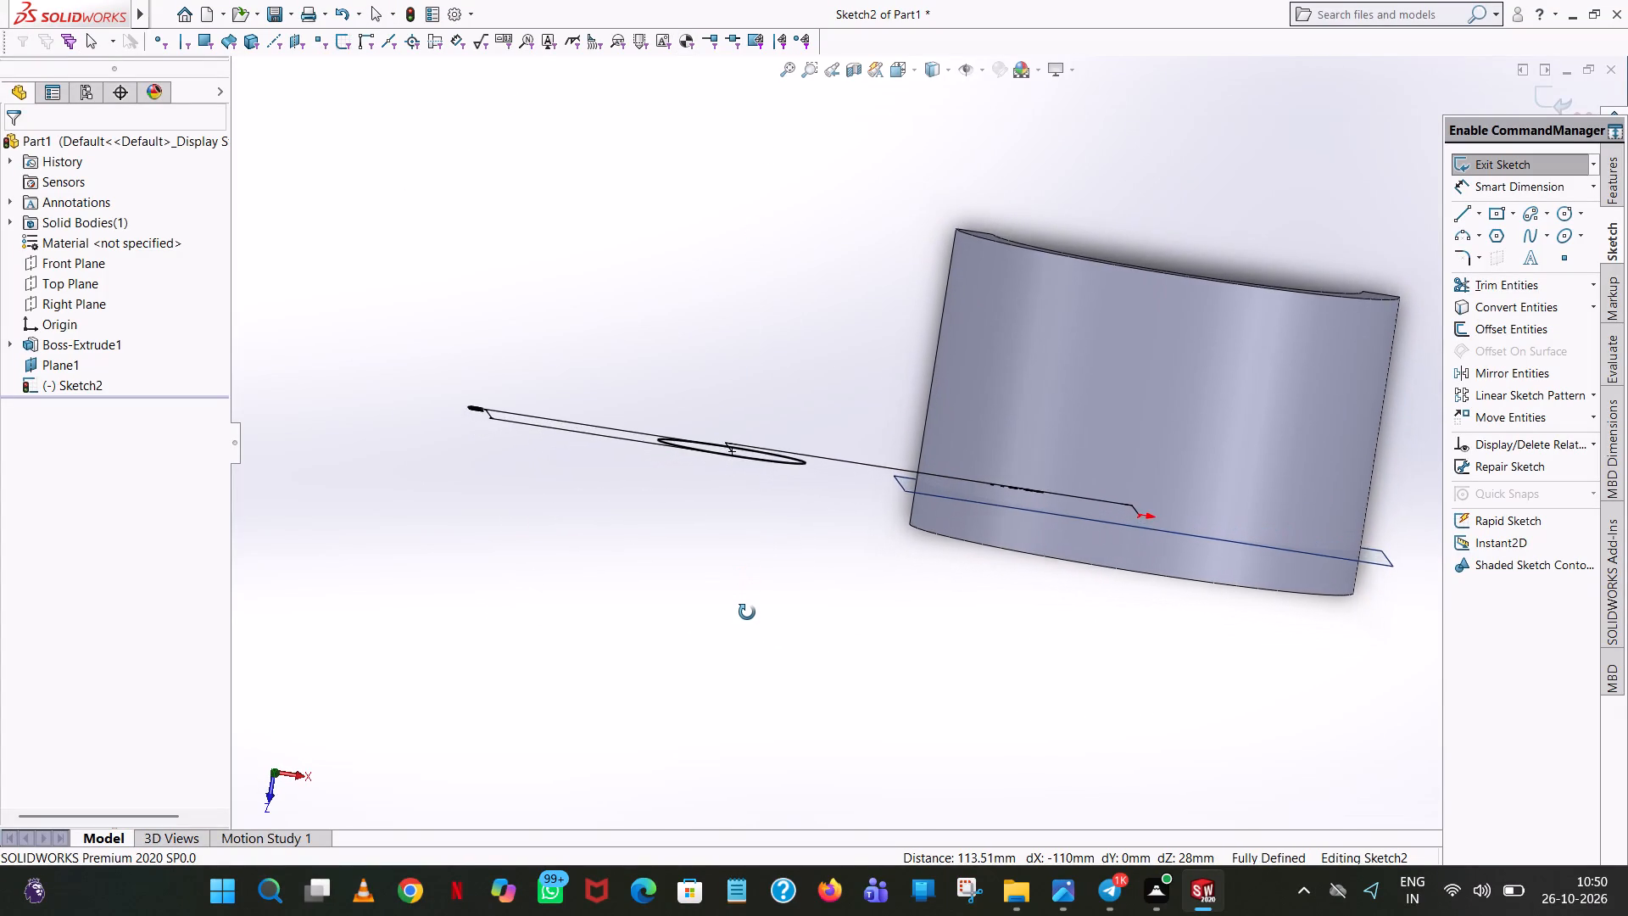
pyautogui.moveTo(747, 612); pyautogui.dragTo(720, 655, button='middle')
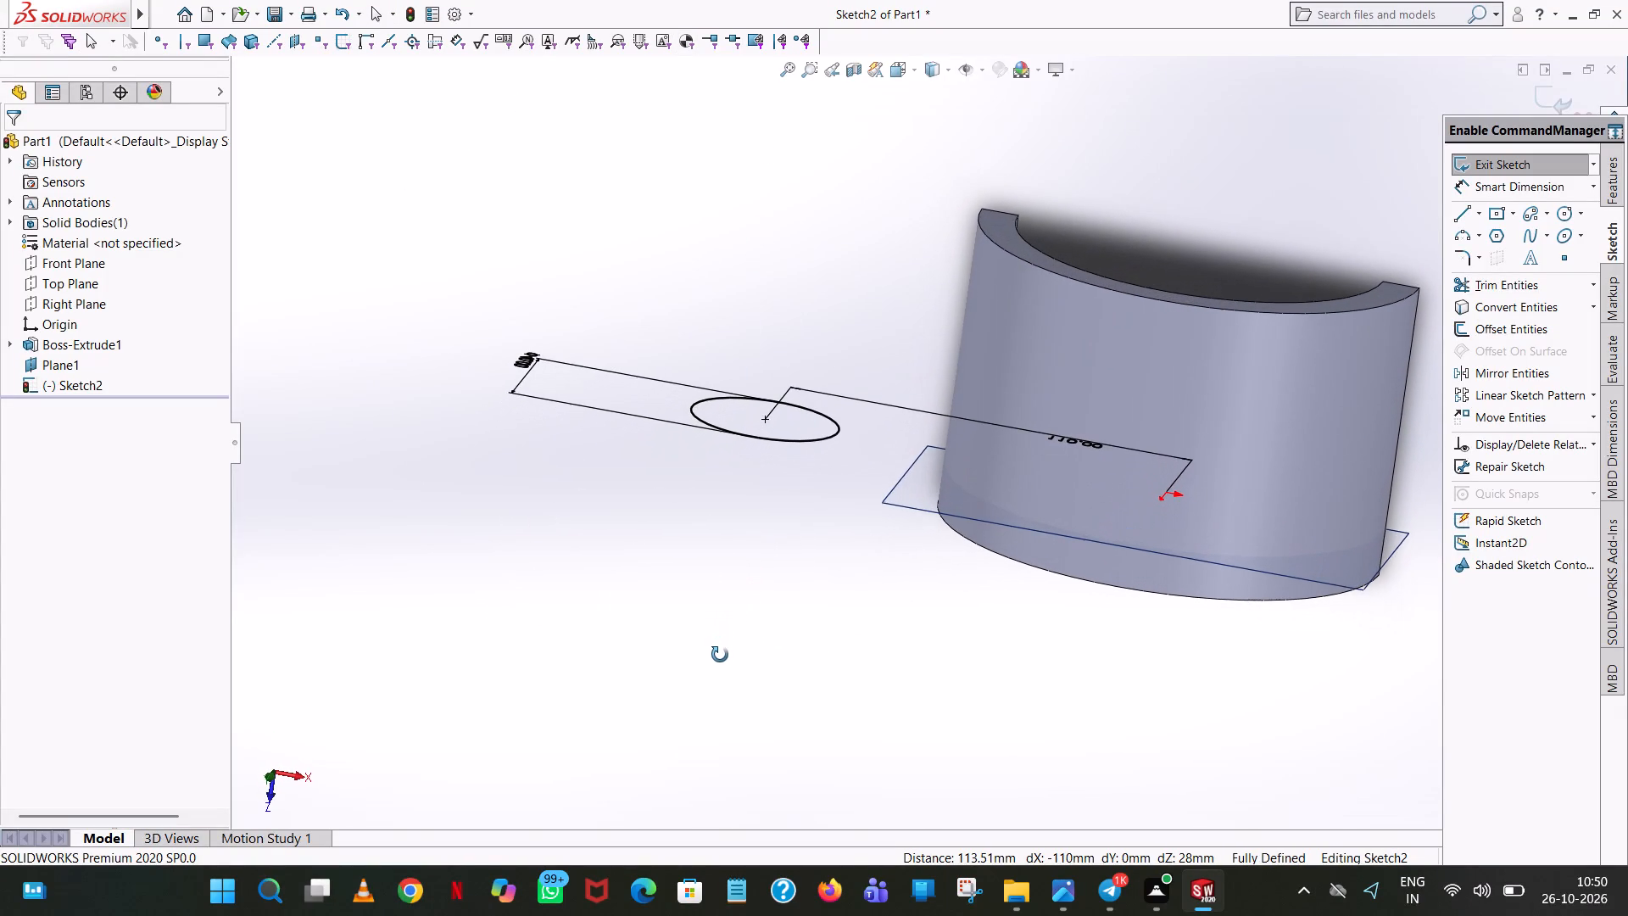
pyautogui.moveTo(720, 655); pyautogui.dragTo(716, 577, button='middle')
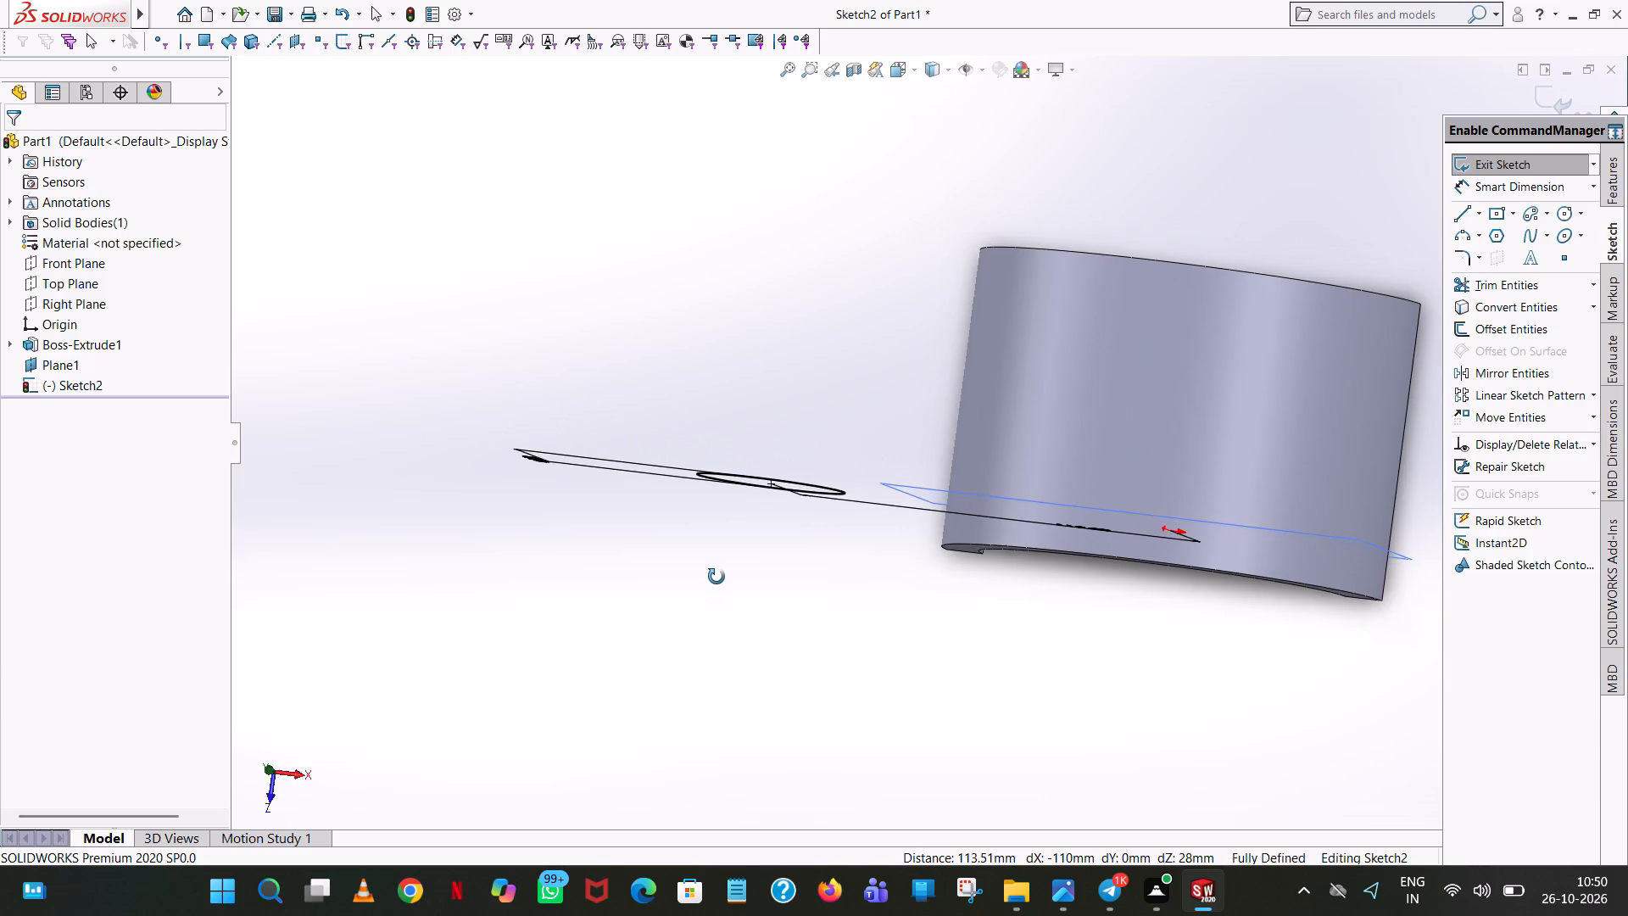
pyautogui.moveTo(716, 577); pyautogui.dragTo(733, 582, button='middle')
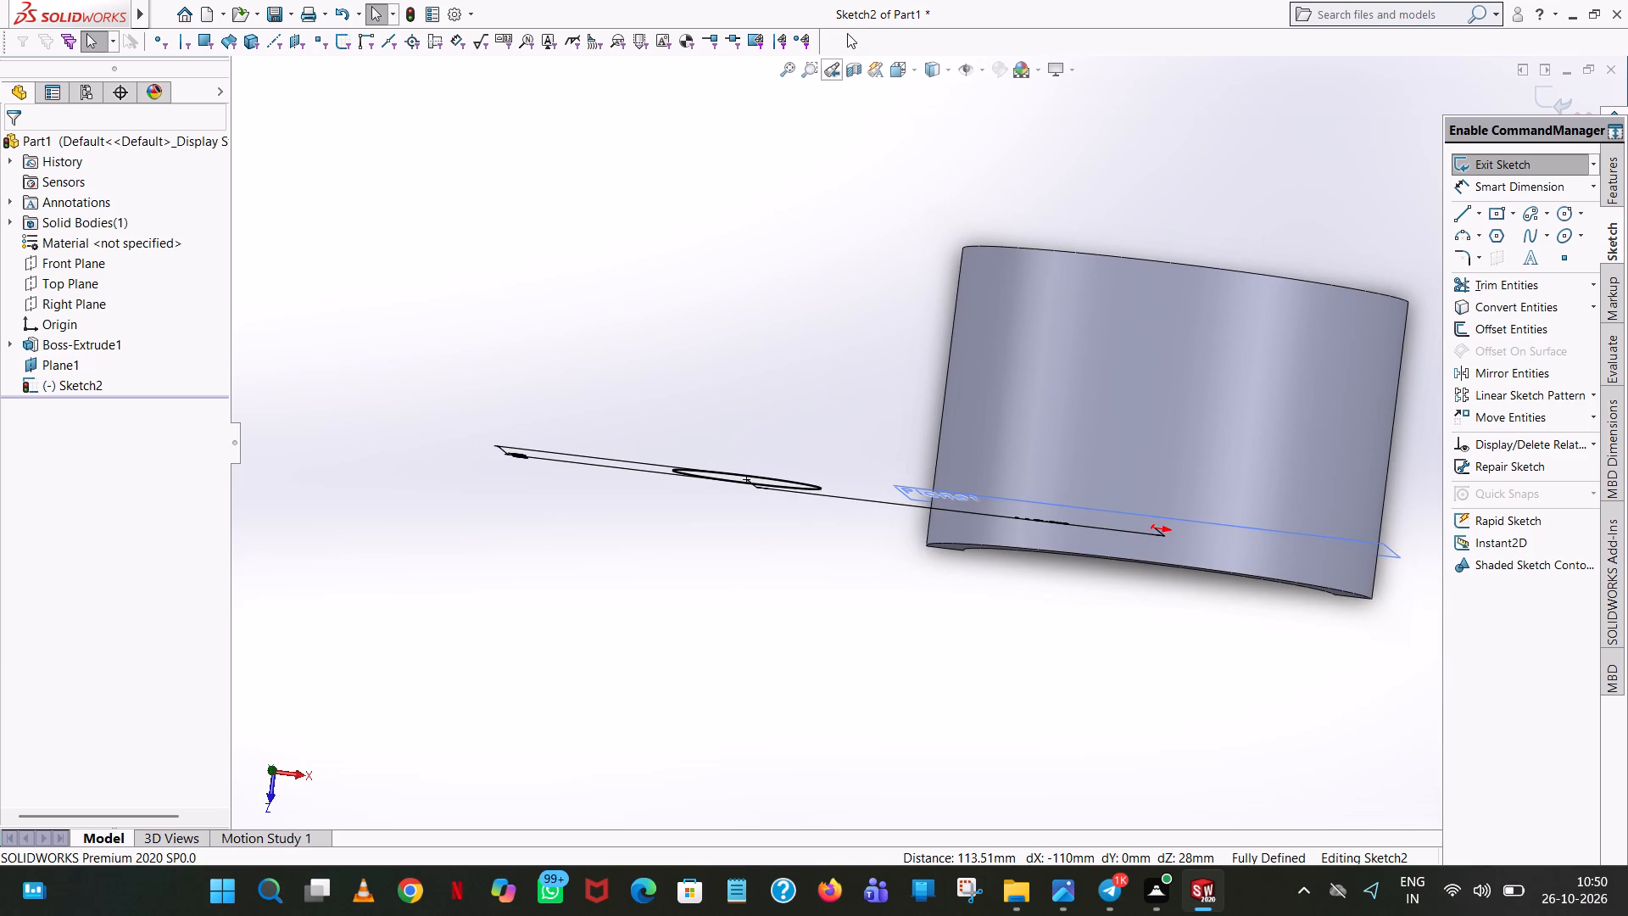
pyautogui.click(1627, 187)
pyautogui.click(1618, 178)
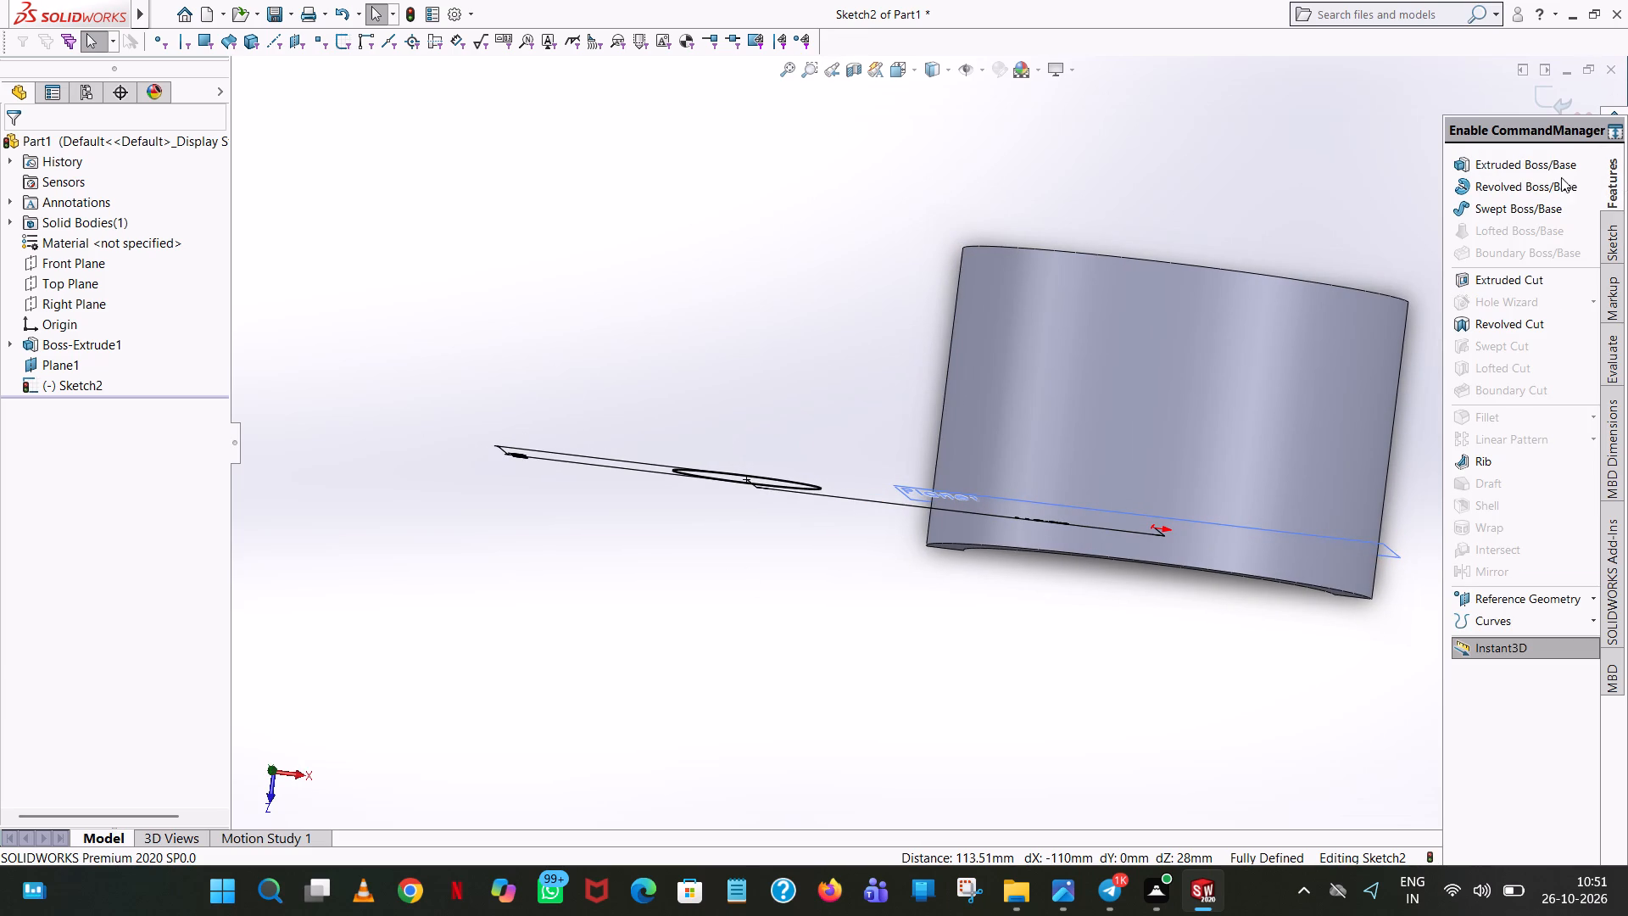
pyautogui.click(1524, 171)
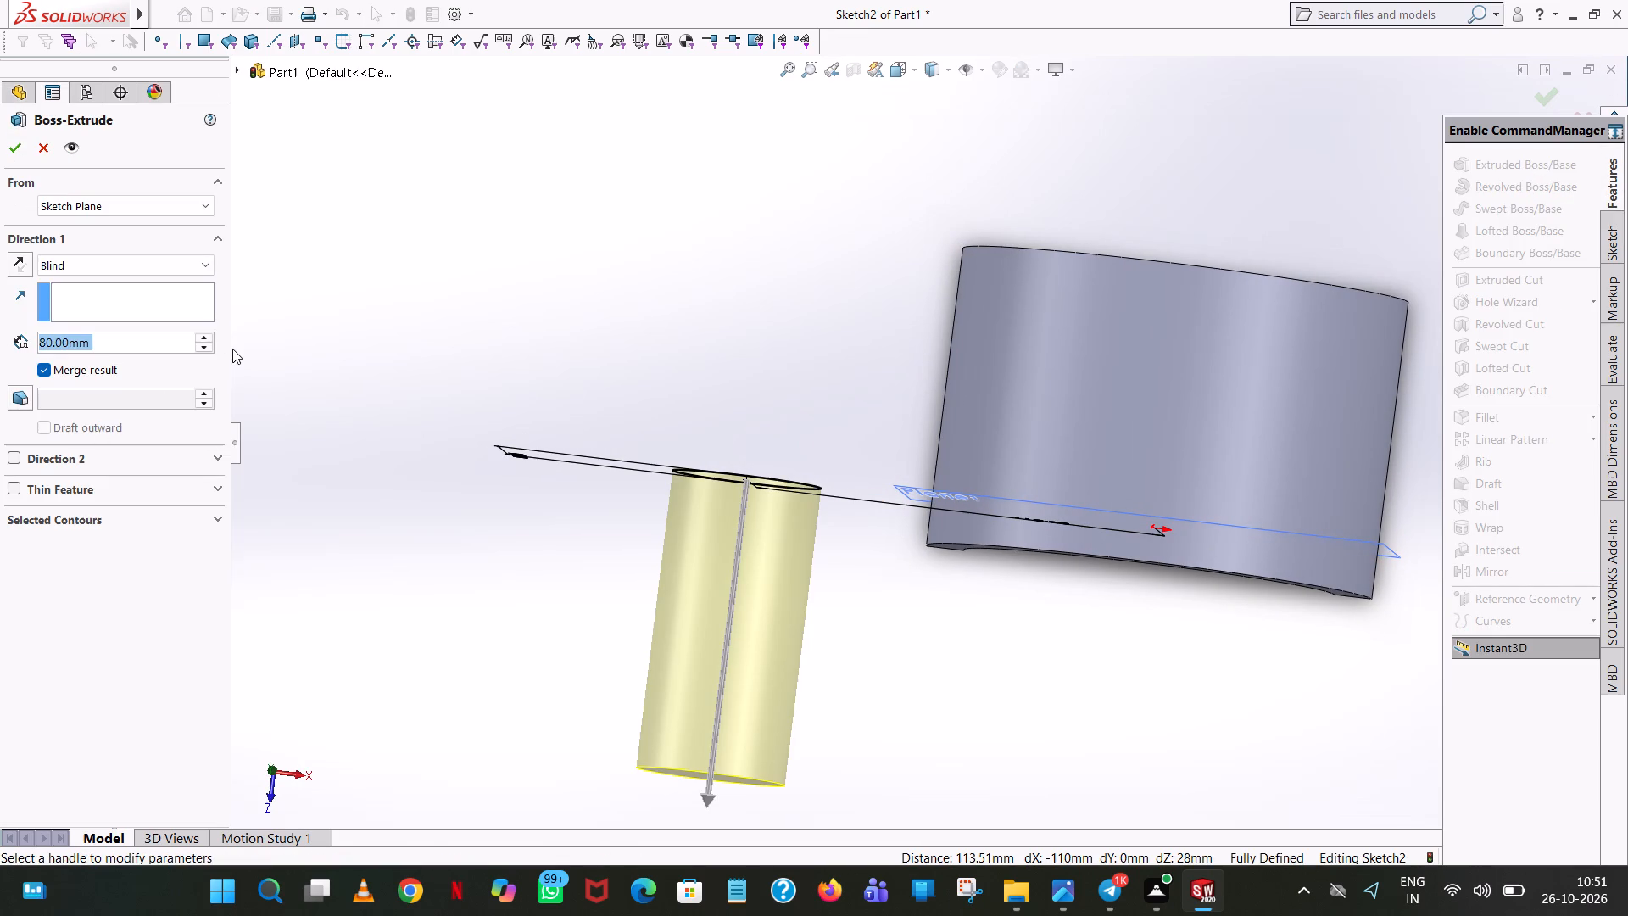
pyautogui.press('5')
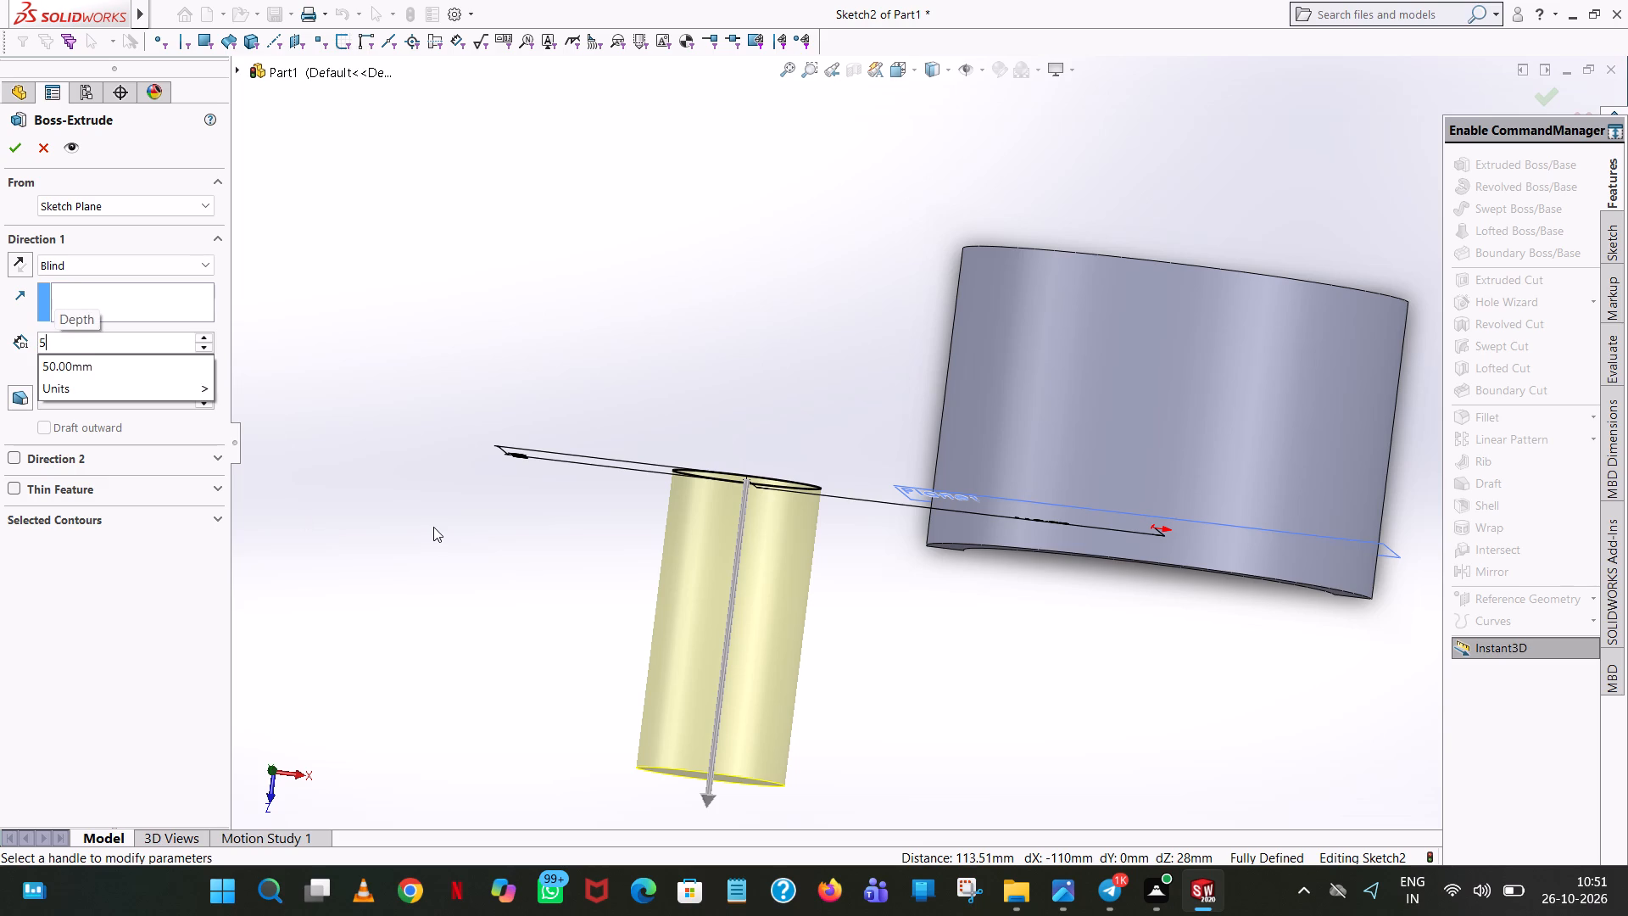
pyautogui.click(433, 527)
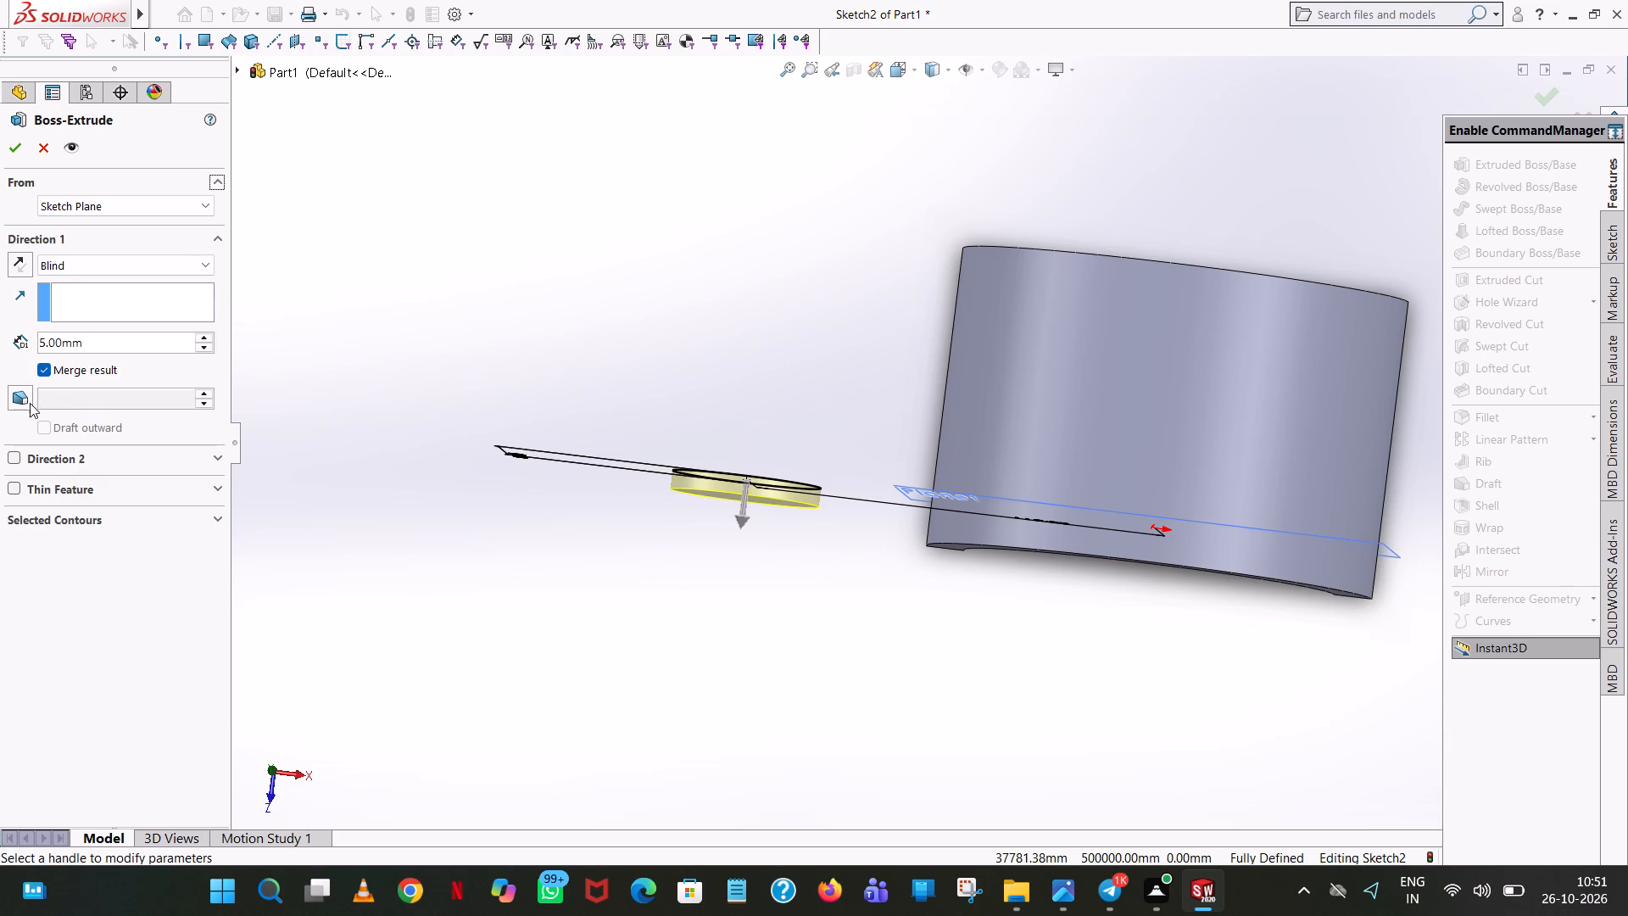
pyautogui.click(26, 455)
pyautogui.click(10, 456)
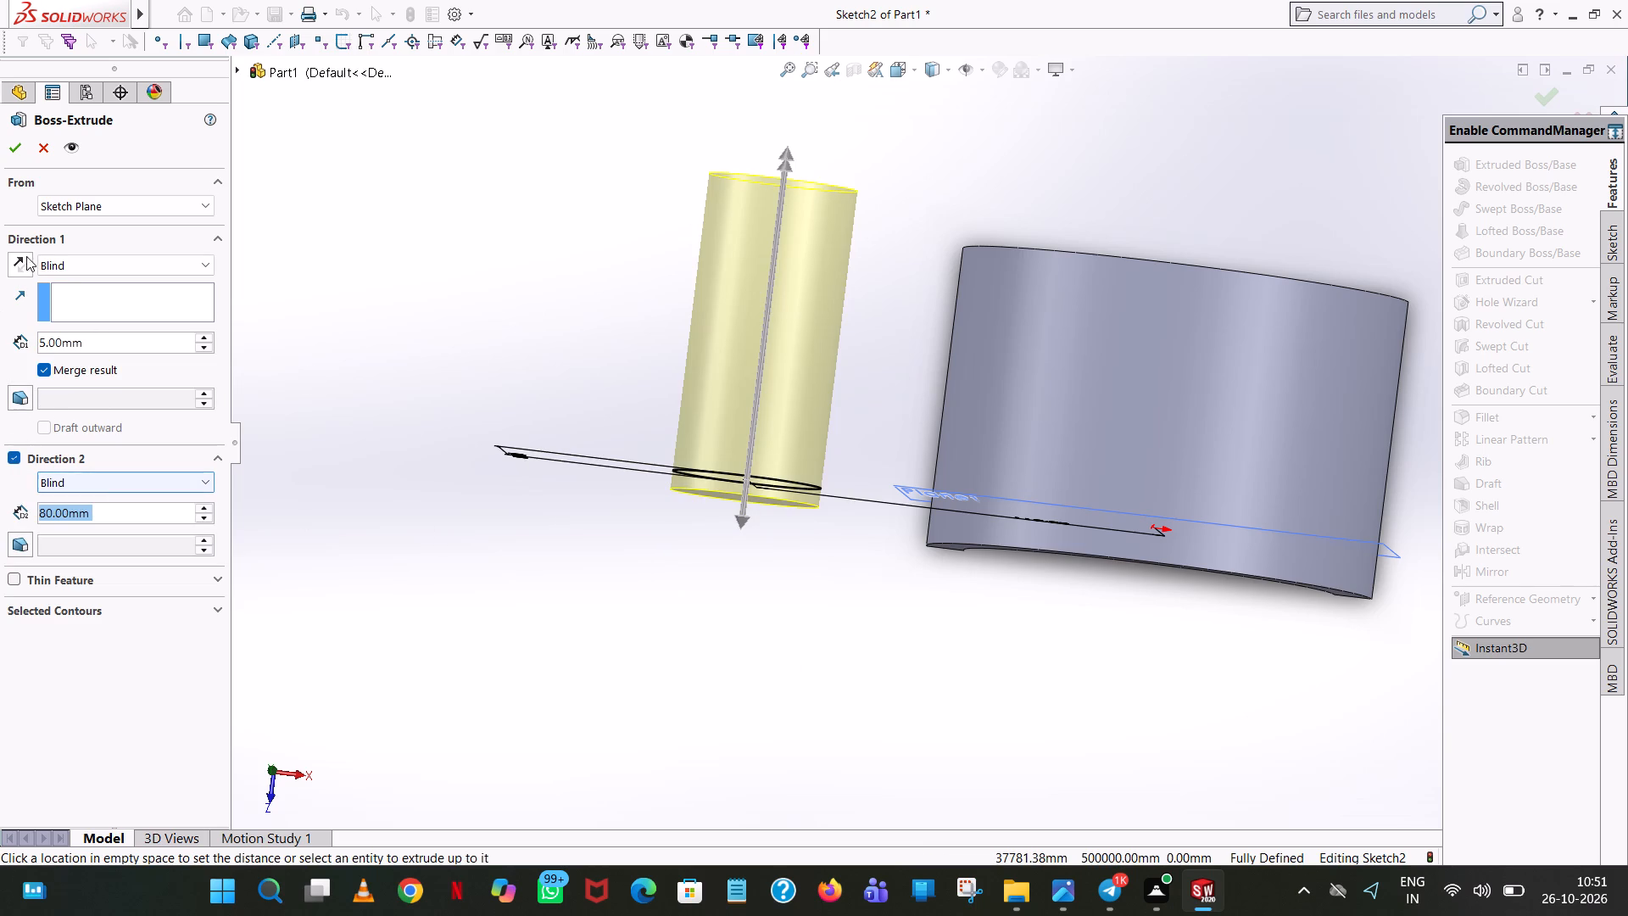
pyautogui.write('65')
pyautogui.click(555, 252)
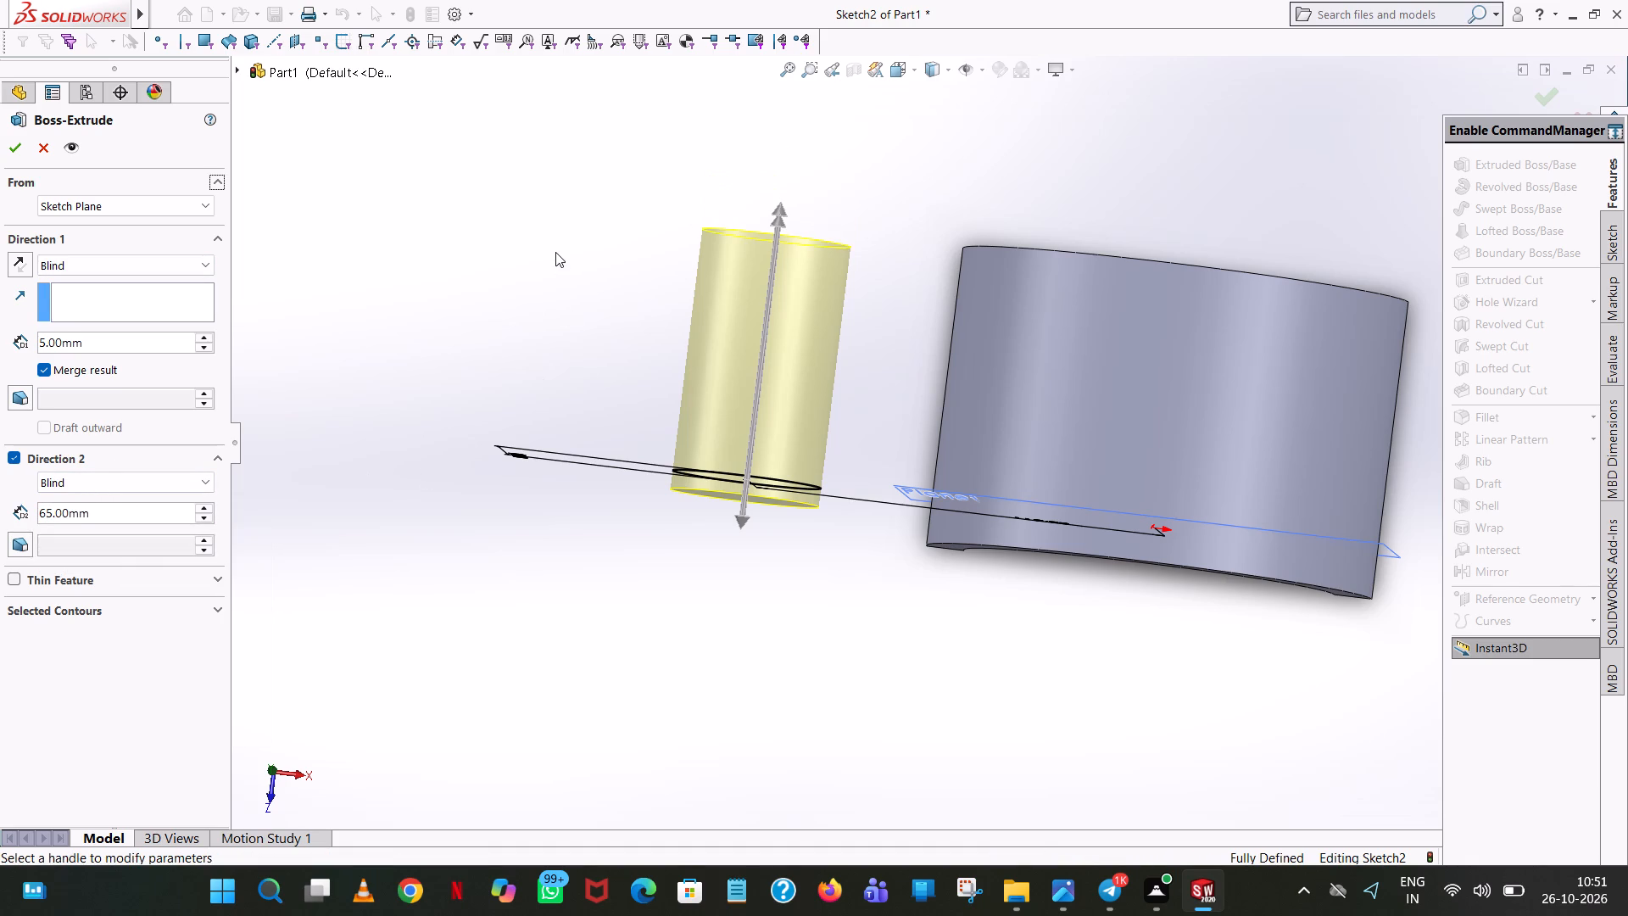
pyautogui.scroll(1, 624, 211)
pyautogui.moveTo(624, 211); pyautogui.dragTo(638, 208, button='middle')
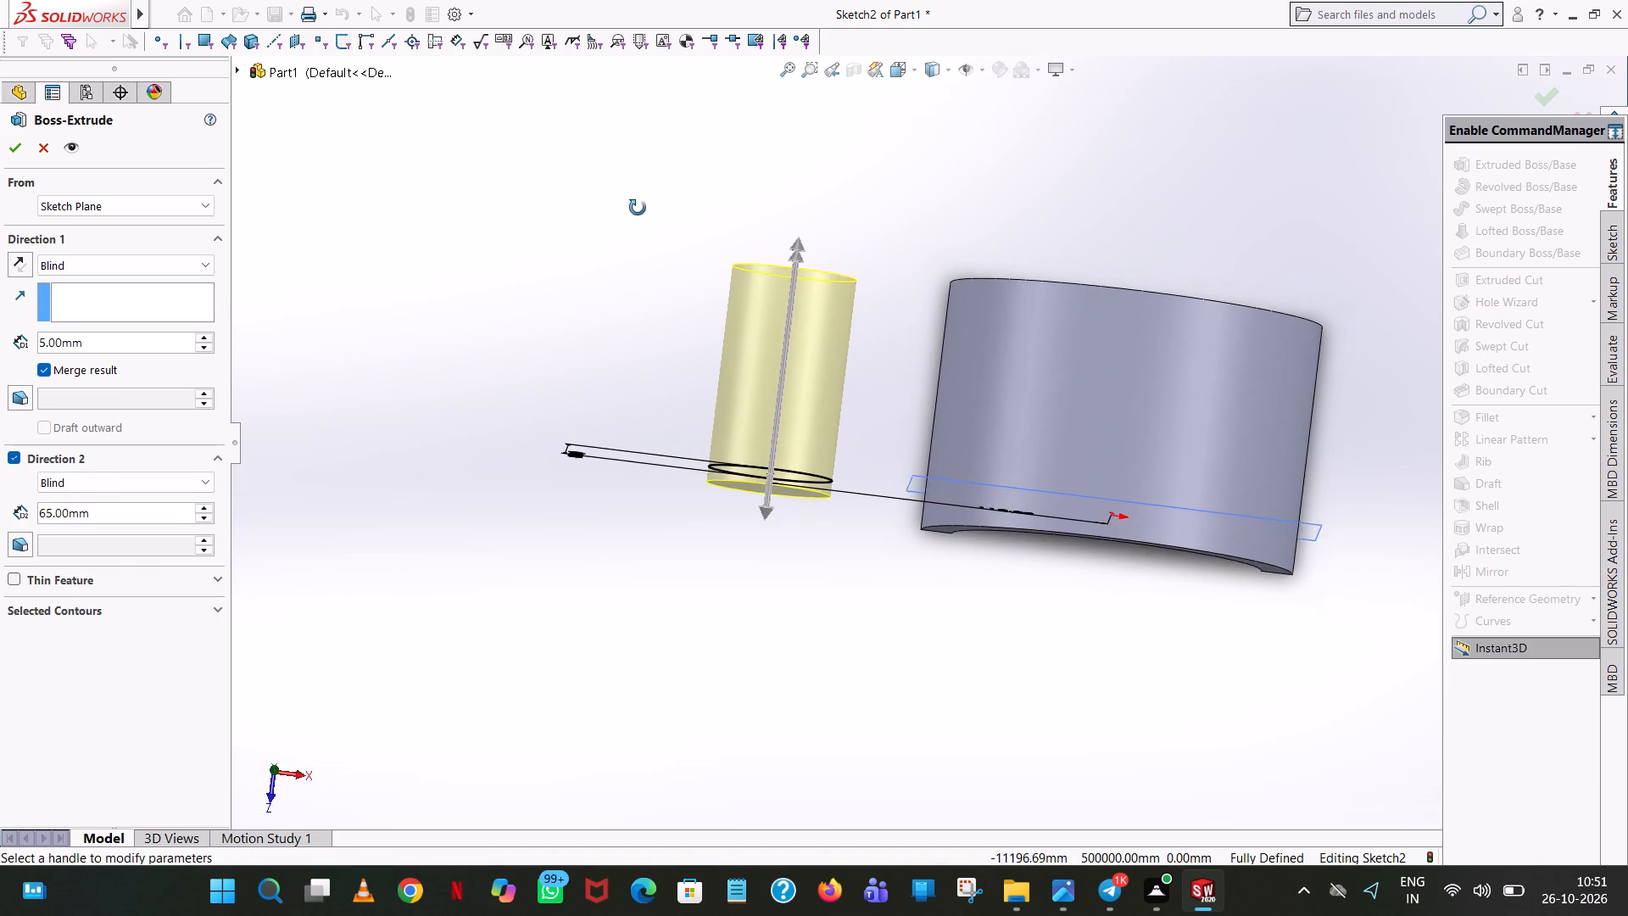
pyautogui.moveTo(638, 208); pyautogui.dragTo(642, 221, button='middle')
pyautogui.scroll(-4, 906, 266)
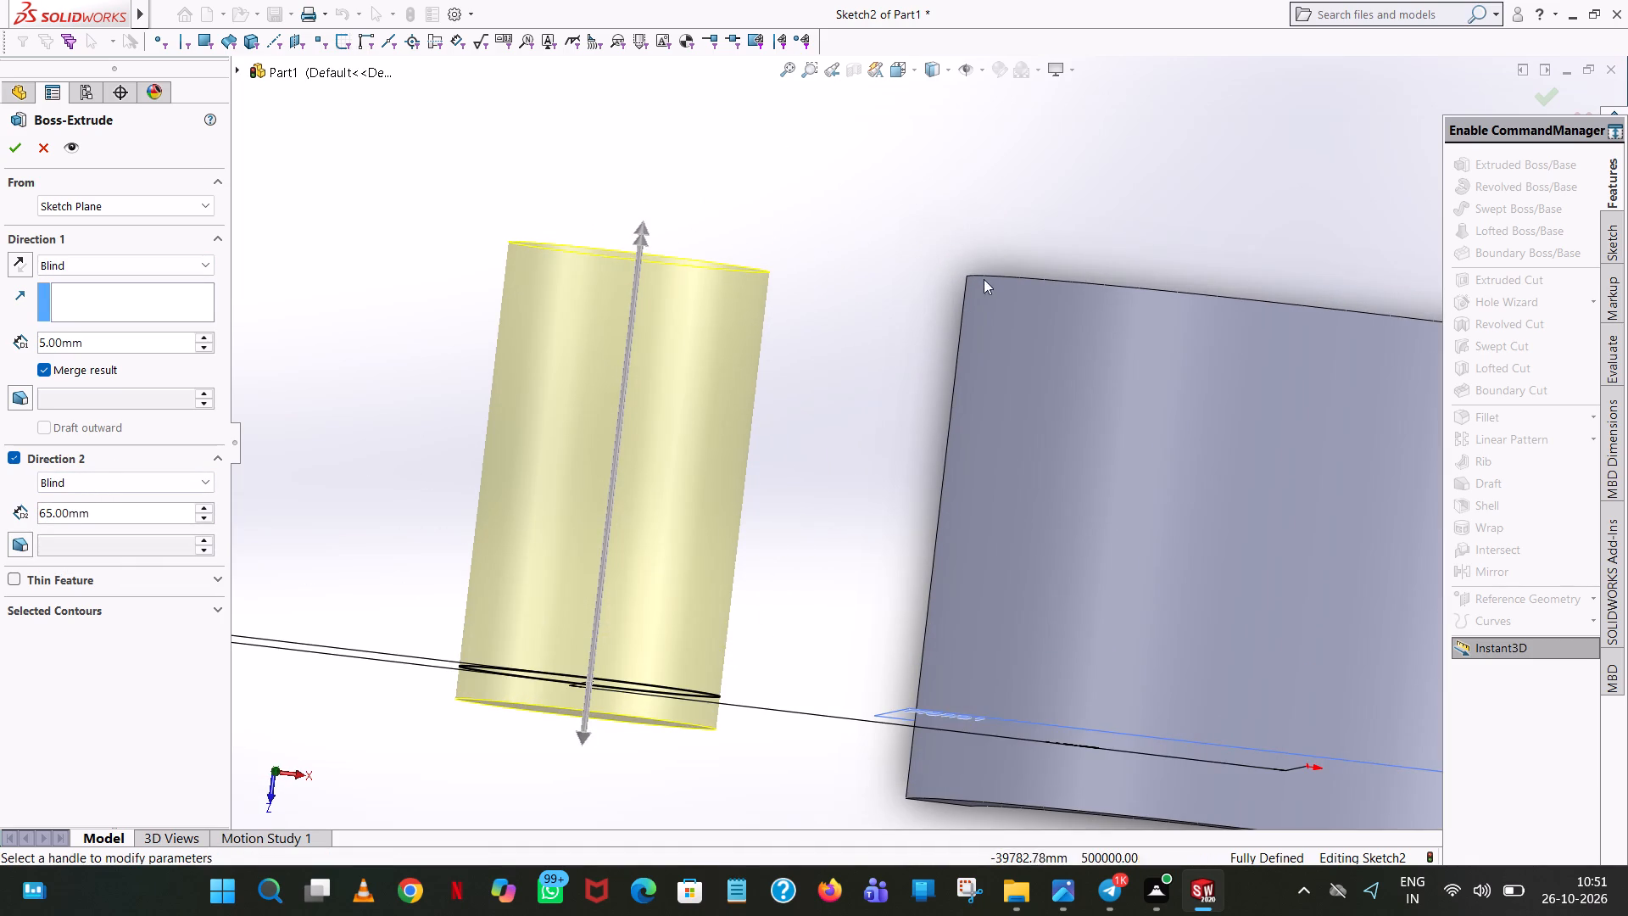
pyautogui.scroll(-3, 990, 268)
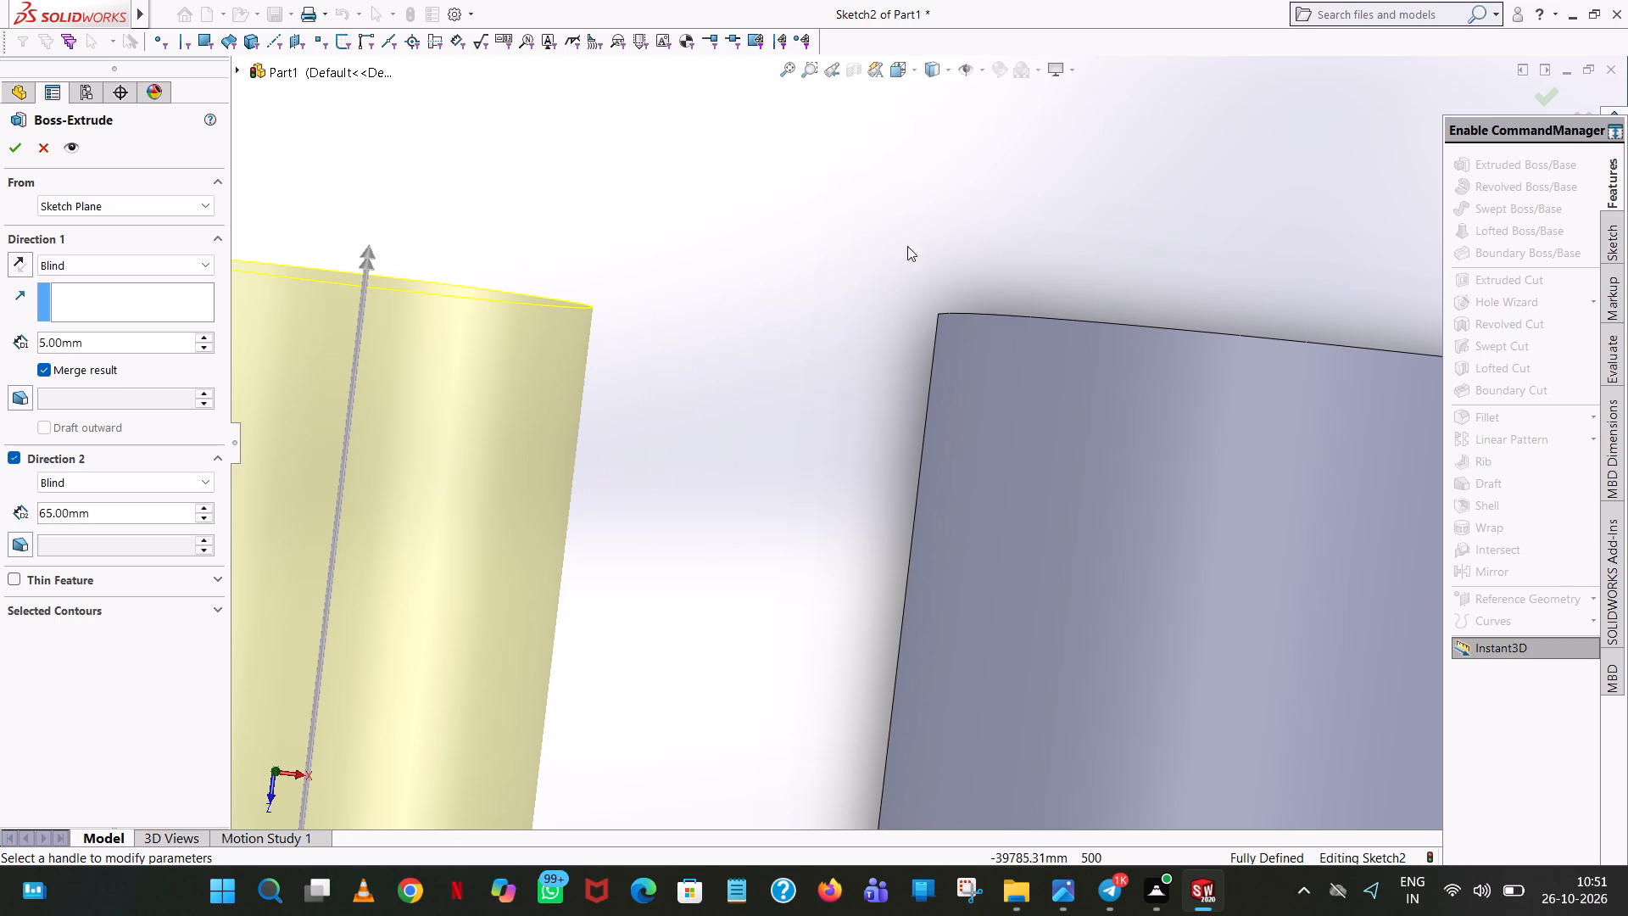
pyautogui.click(24, 148)
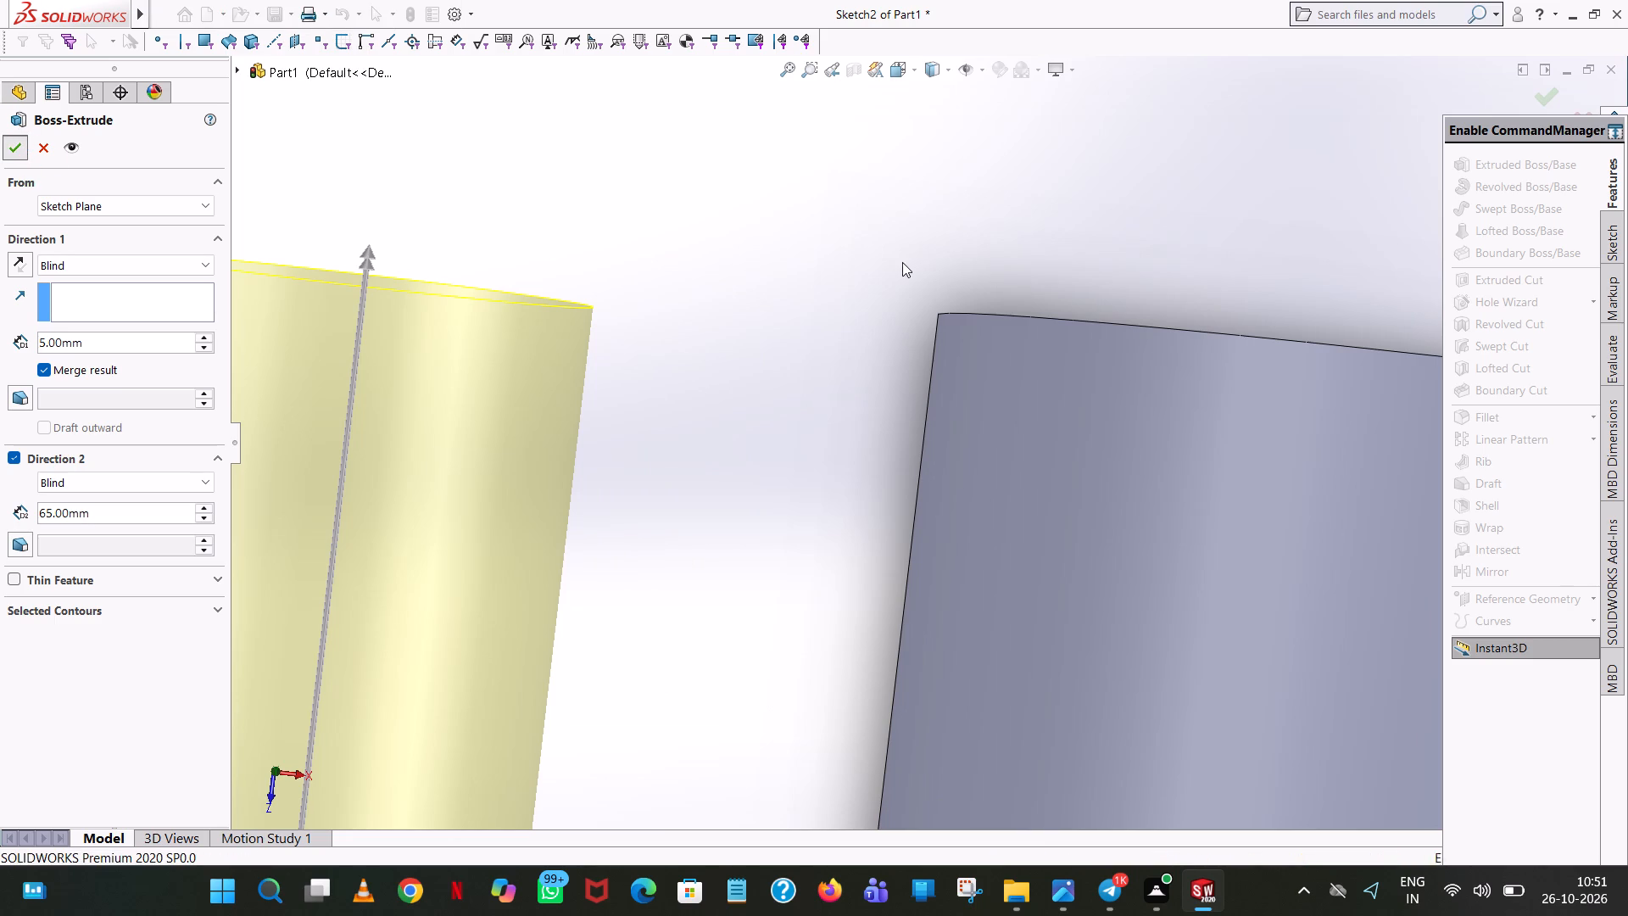
pyautogui.click(843, 262)
# Examine the extruded cylinder's ends and position relative to the half-ring from several angles.
pyautogui.scroll(5, 840, 264)
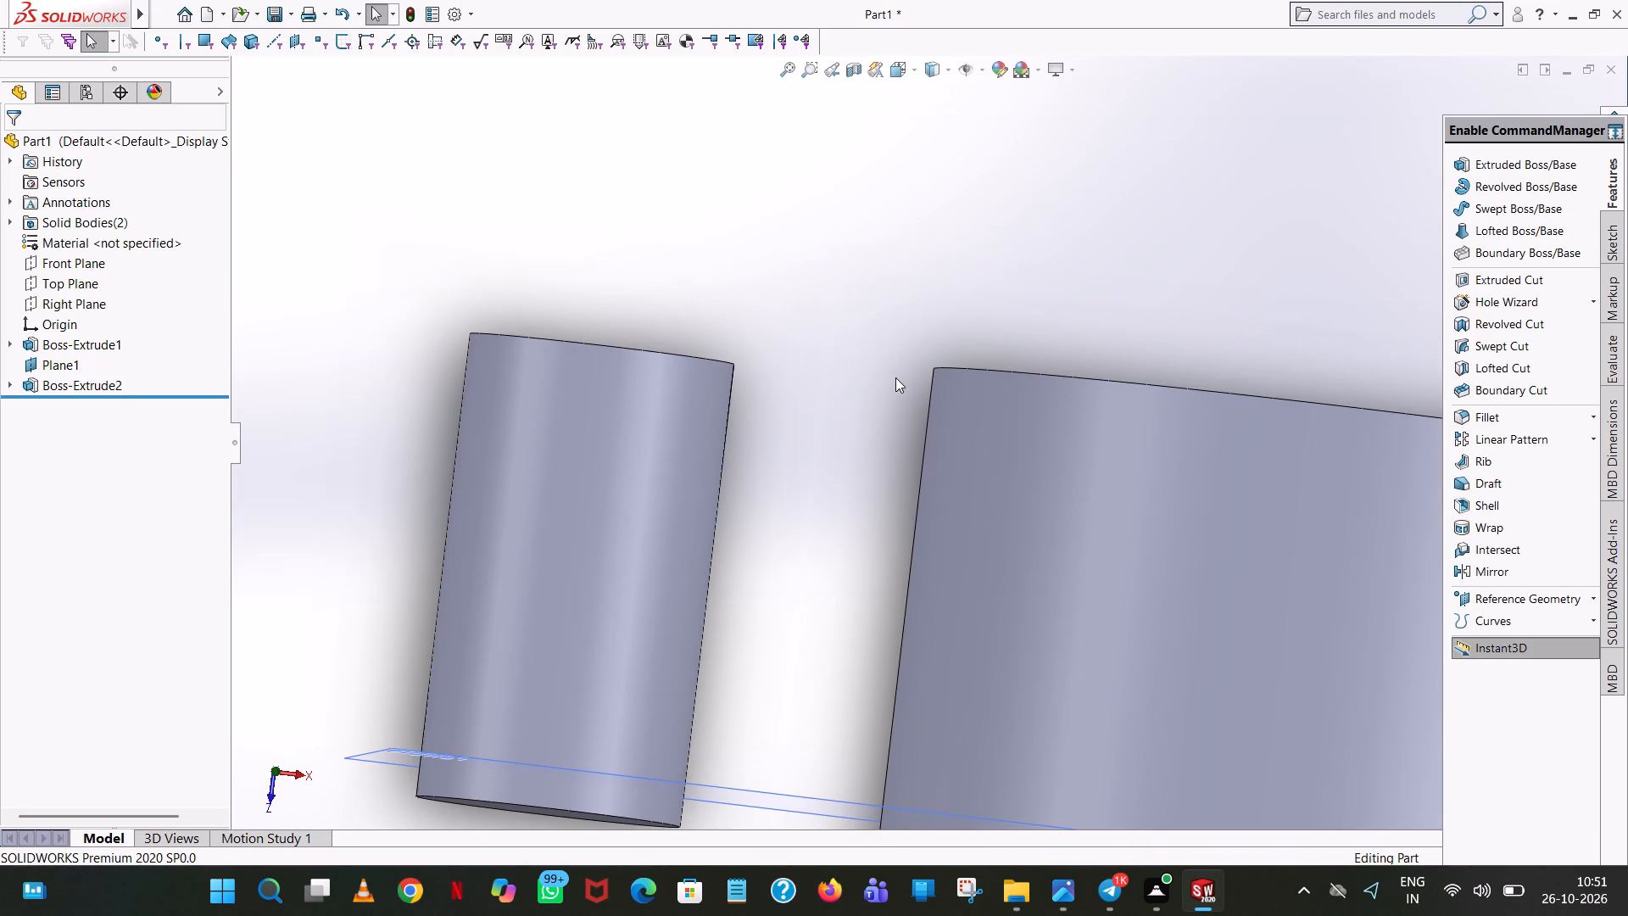
pyautogui.moveTo(895, 379); pyautogui.dragTo(832, 431, button='middle')
pyautogui.scroll(1, 889, 379)
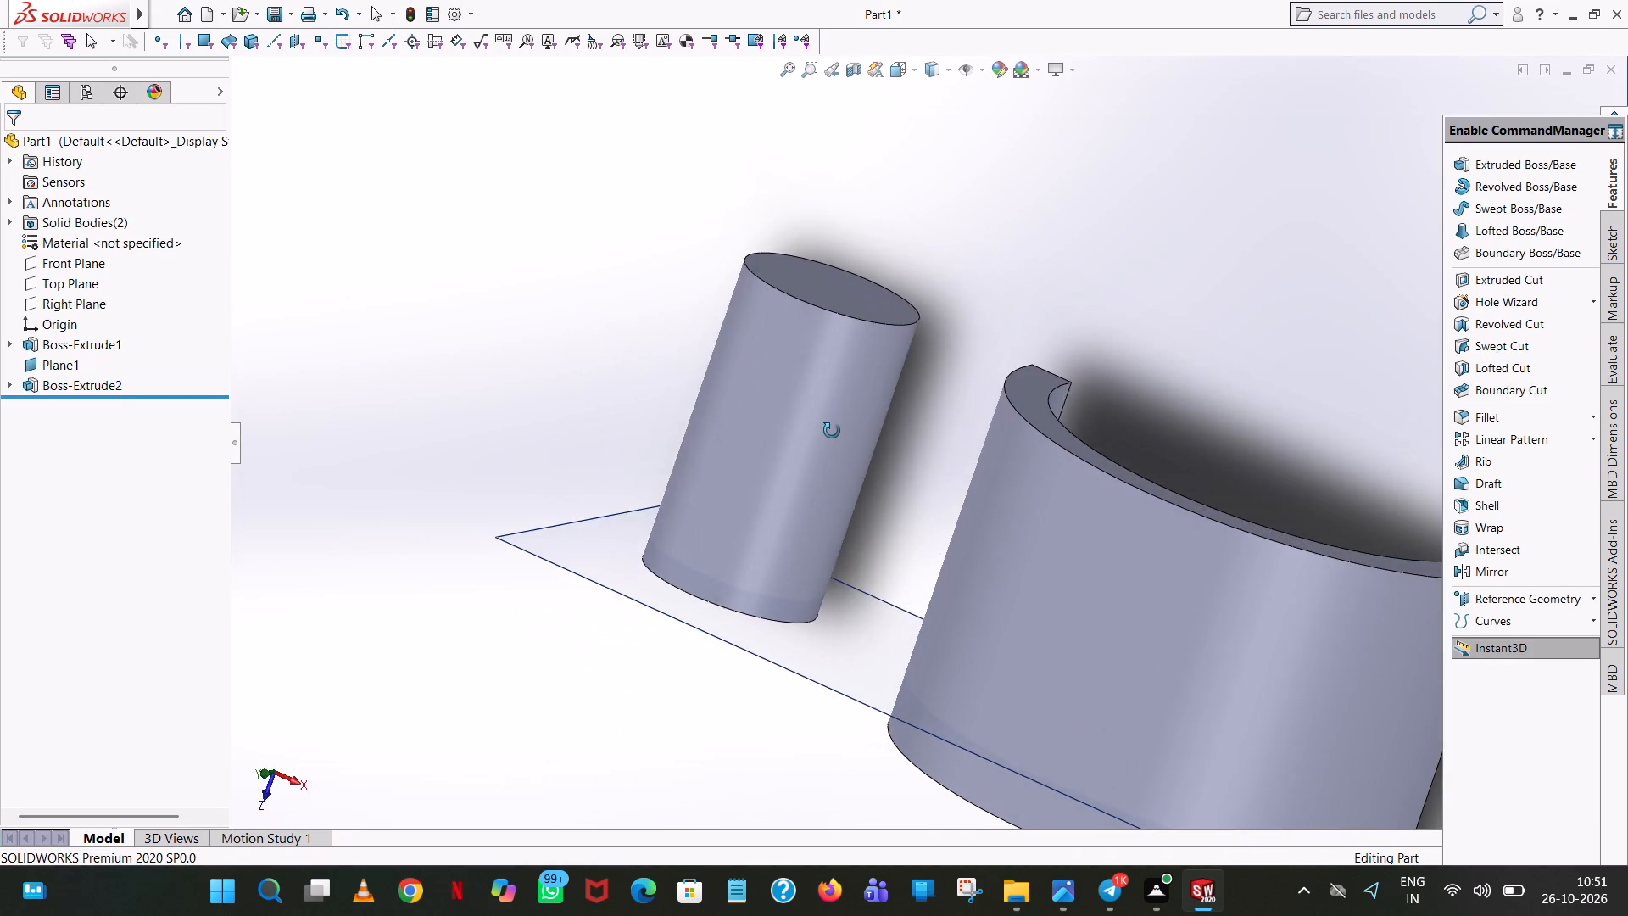
pyautogui.moveTo(832, 431); pyautogui.dragTo(856, 371, button='middle')
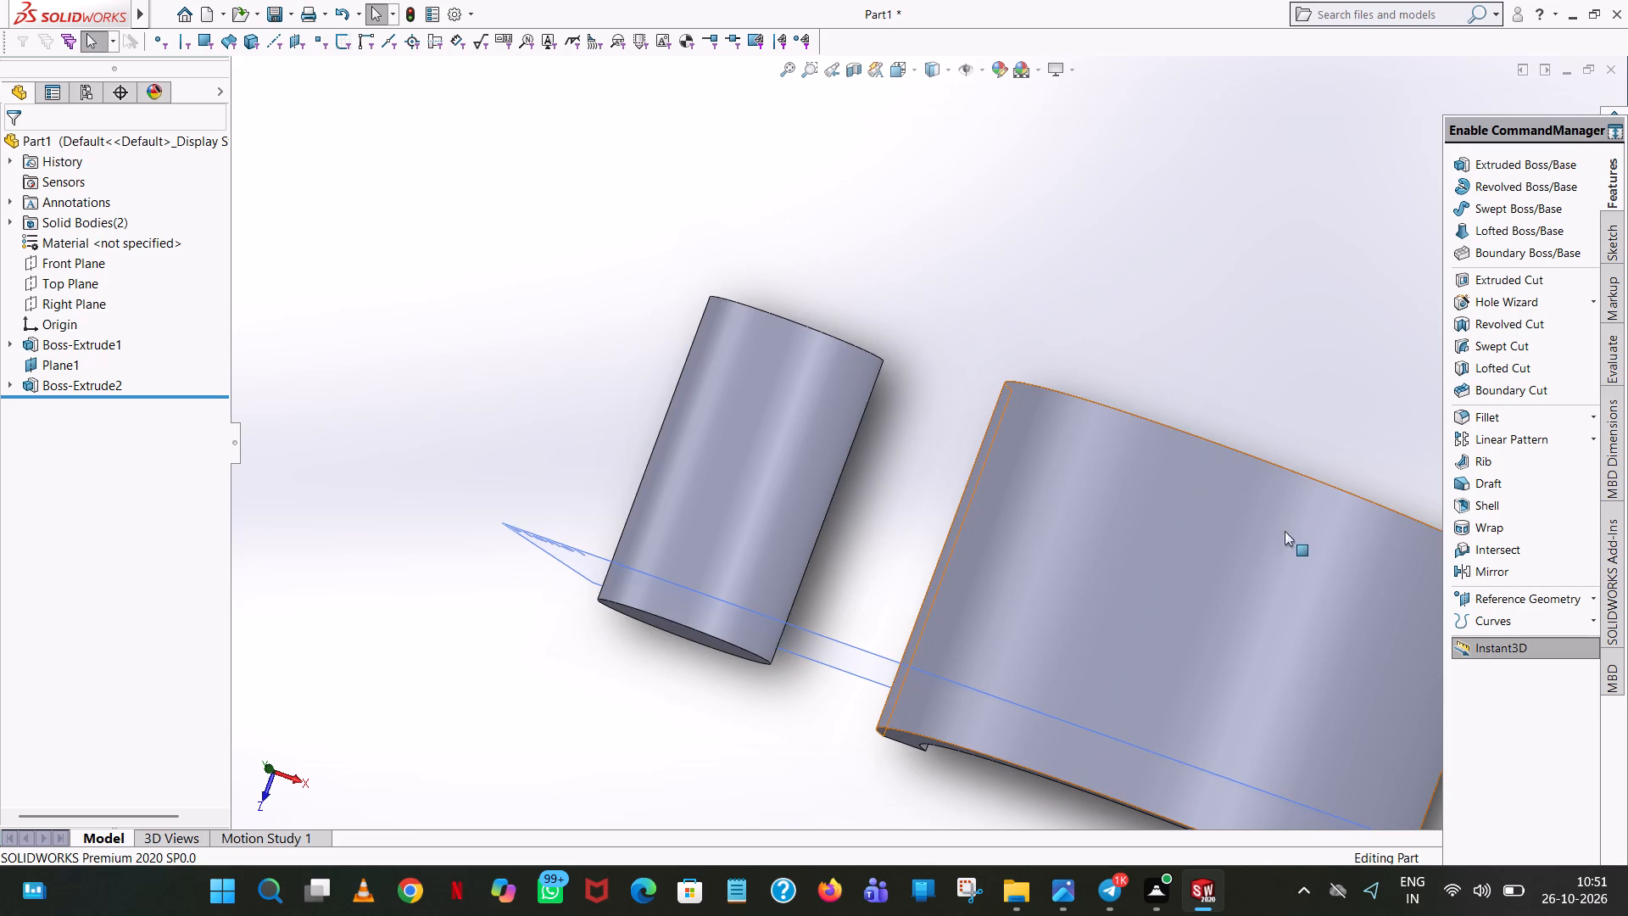
pyautogui.moveTo(1182, 596); pyautogui.dragTo(1218, 301, button='middle')
pyautogui.moveTo(1218, 300); pyautogui.dragTo(1216, 433, button='middle')
pyautogui.scroll(4, 1239, 528)
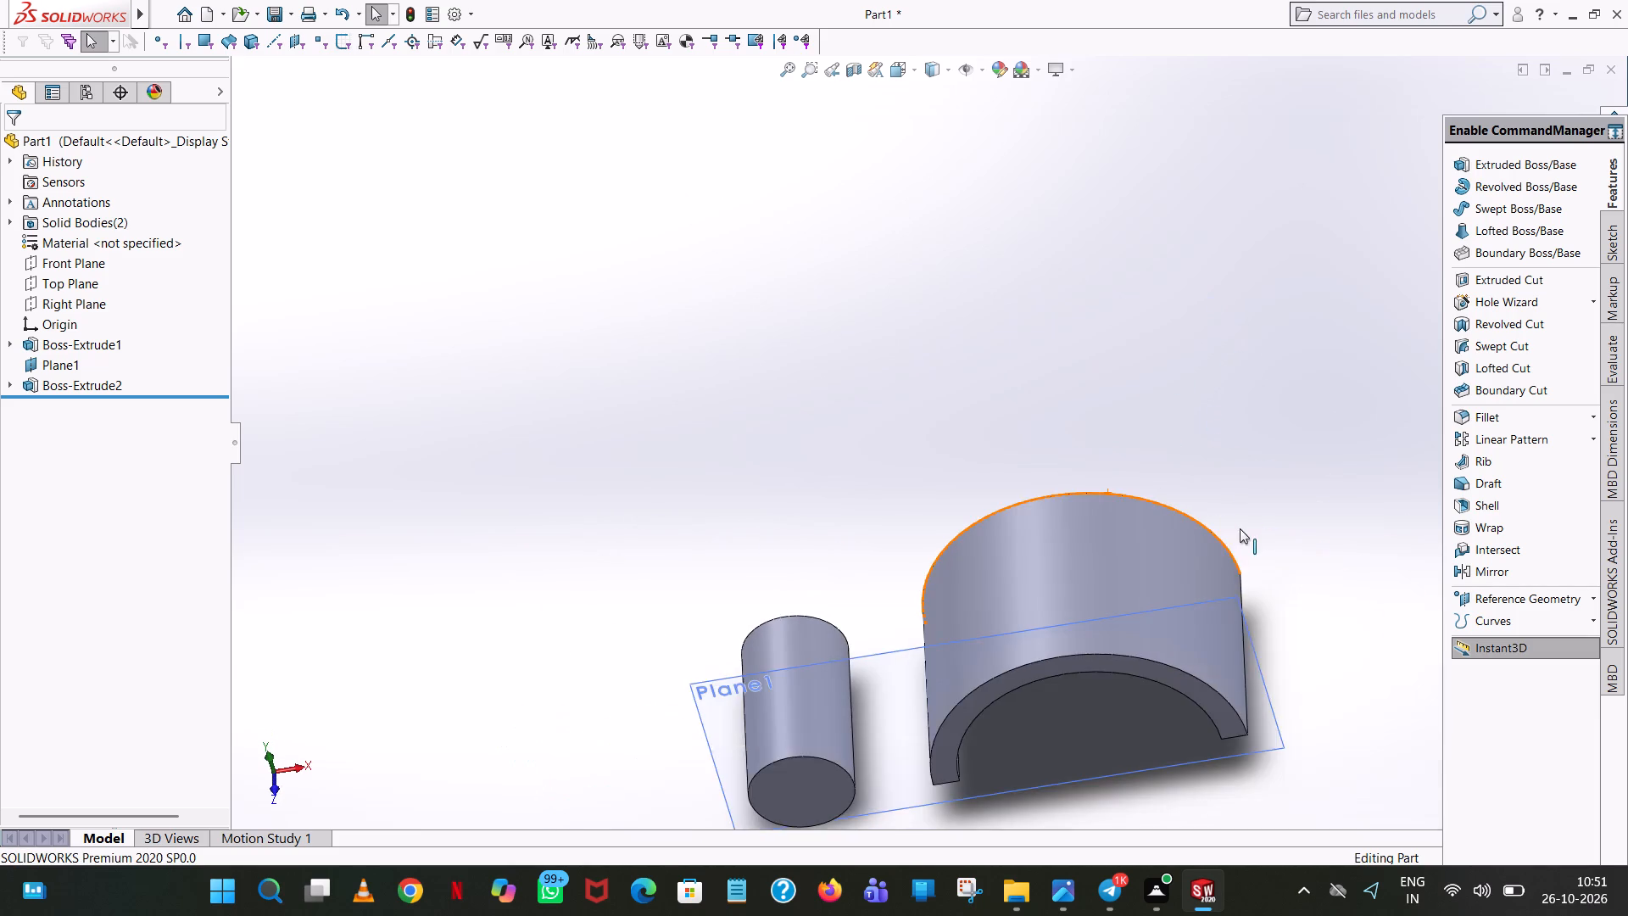
pyautogui.moveTo(1174, 582); pyautogui.dragTo(1202, 467, button='middle')
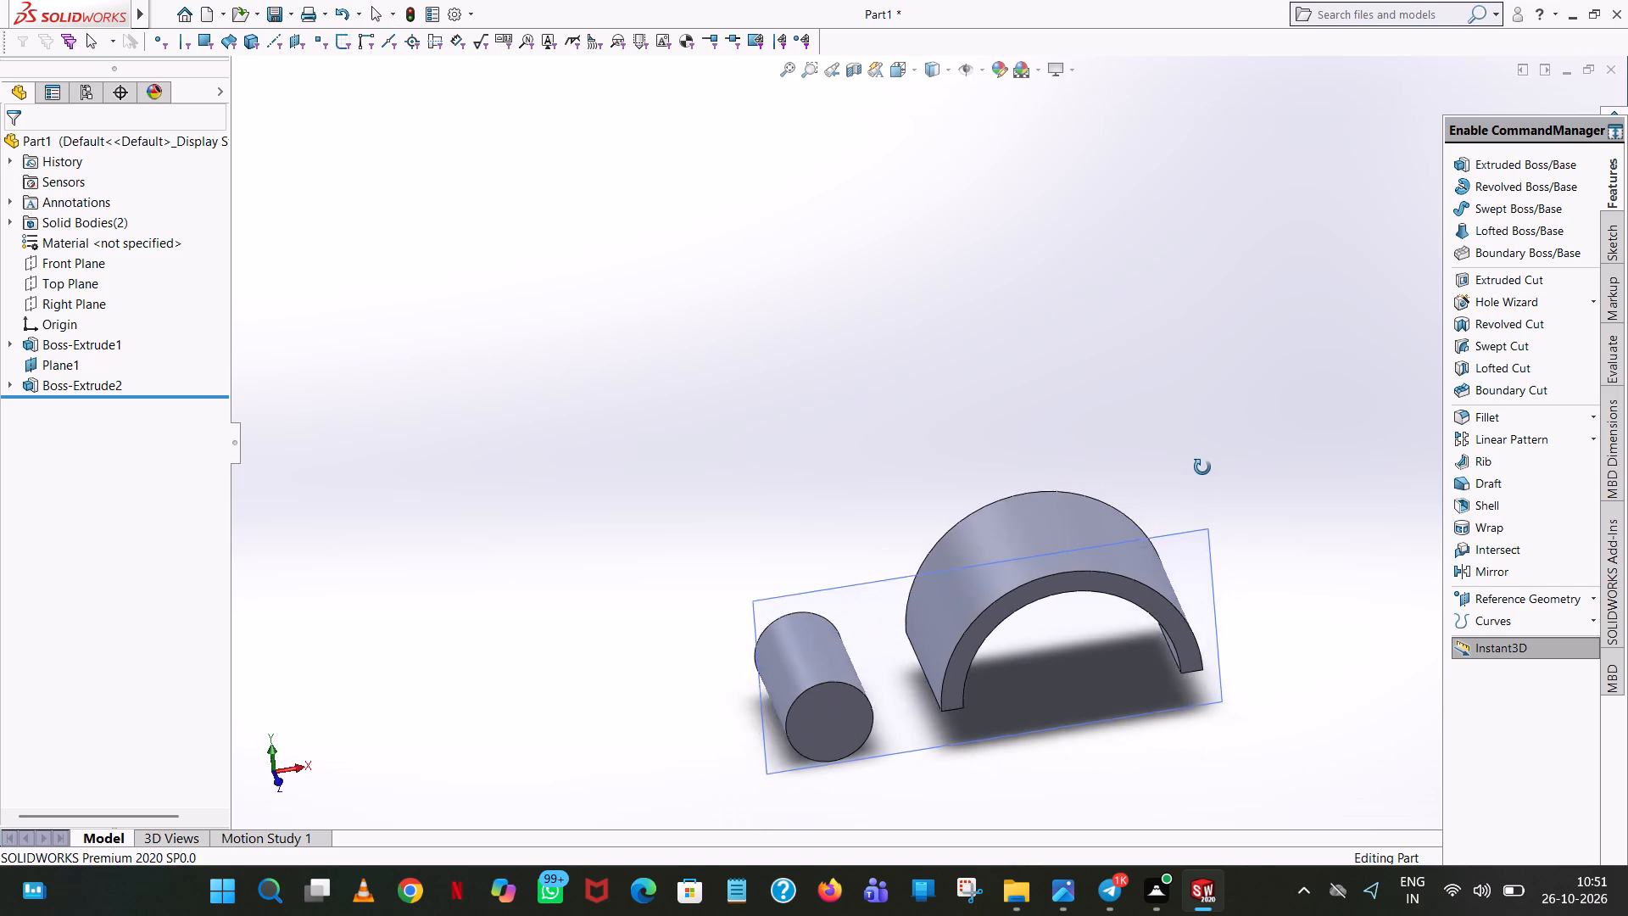
pyautogui.moveTo(1202, 467); pyautogui.dragTo(1207, 453, button='middle')
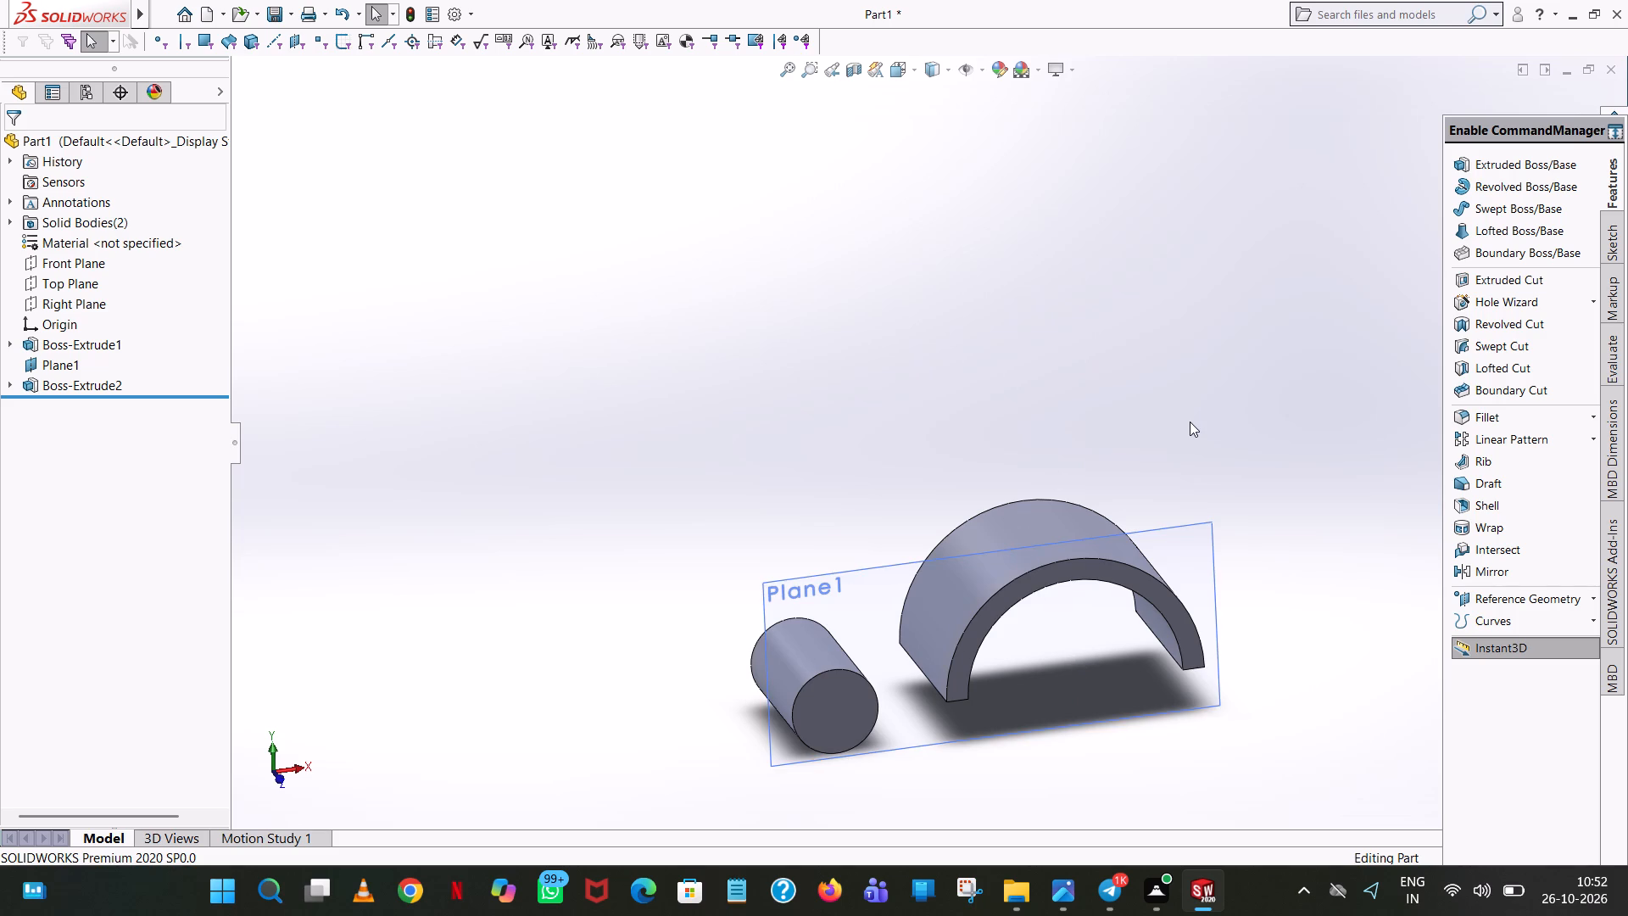
pyautogui.scroll(-1, 1172, 445)
pyautogui.moveTo(1148, 468); pyautogui.dragTo(1162, 646, button='middle')
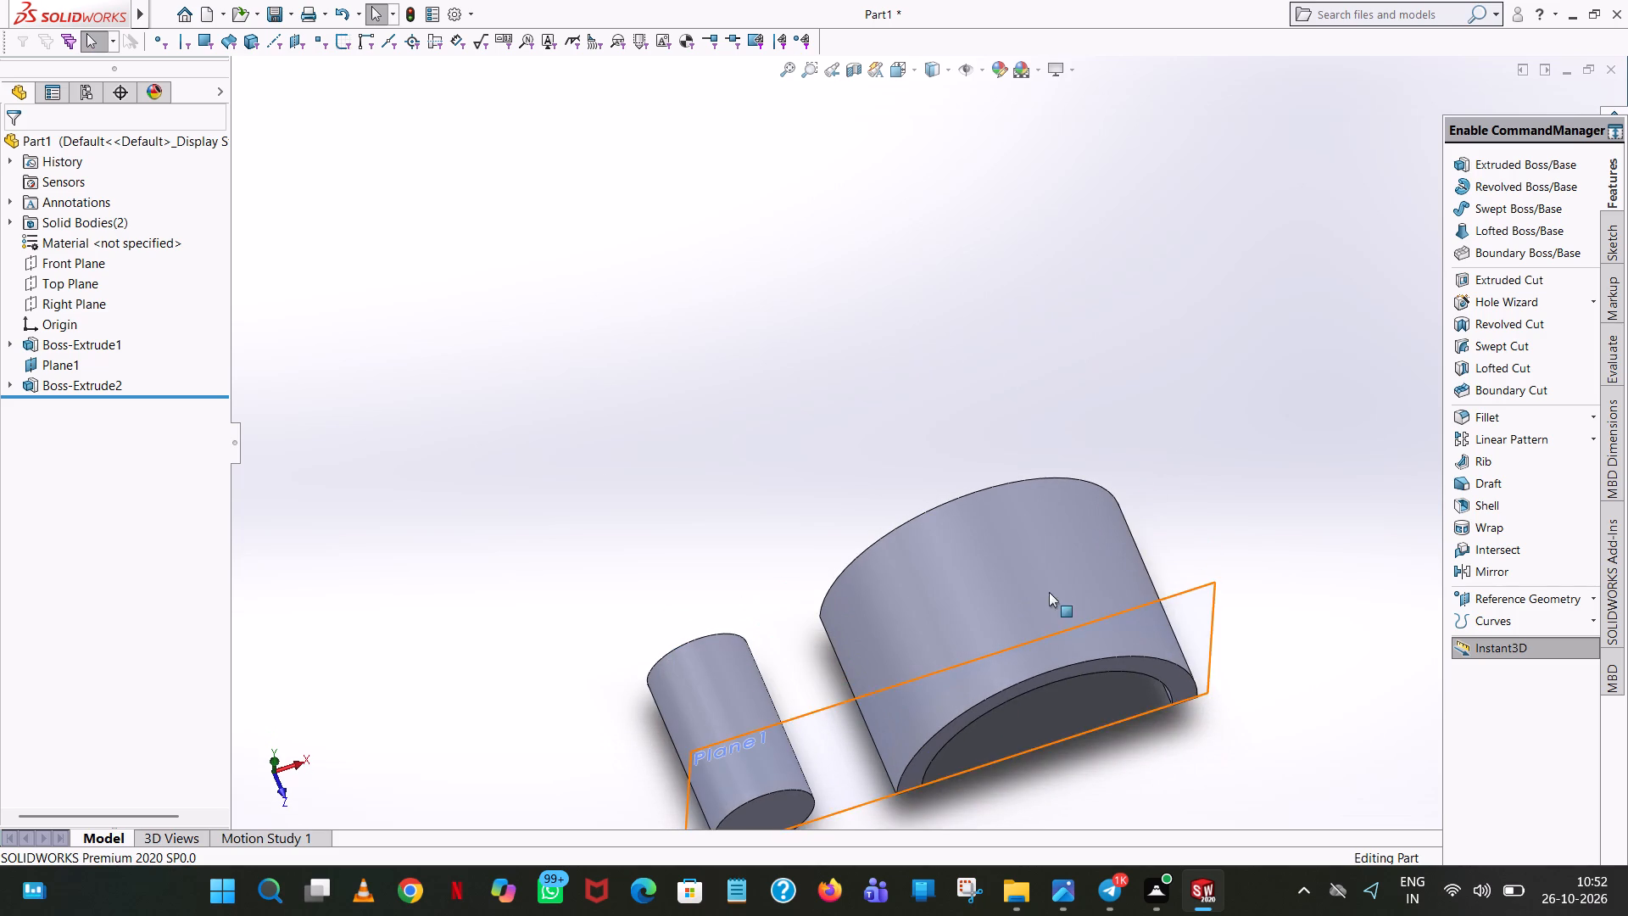
# Hide the offset reference plane Plane1.
pyautogui.click(34, 360)
pyautogui.click(71, 334)
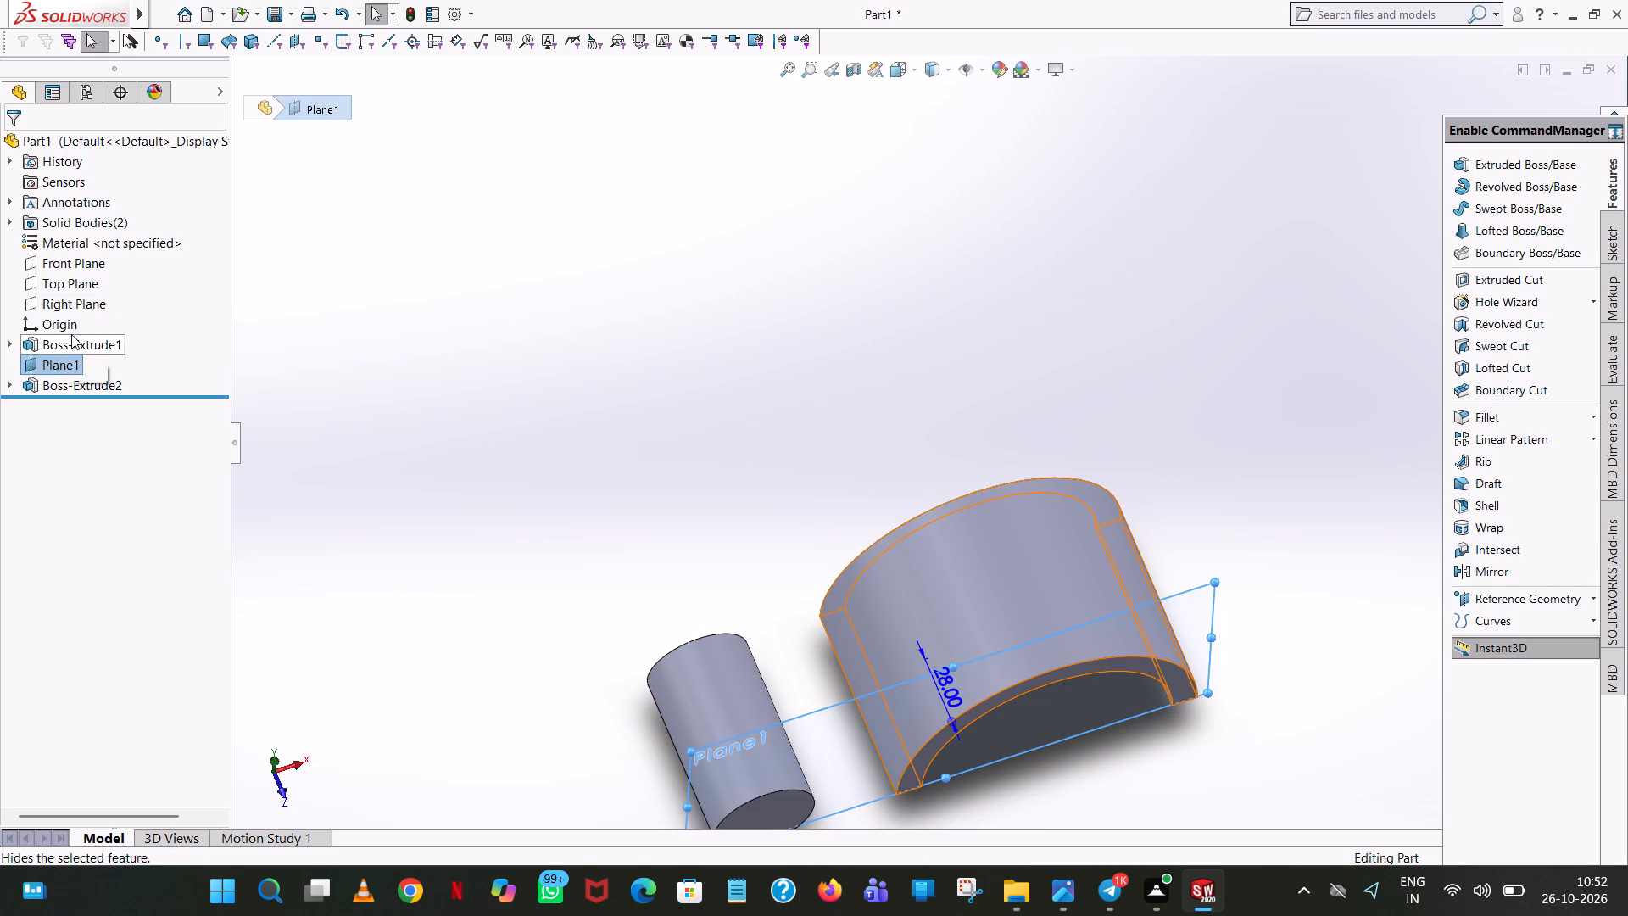
# Start a new sketch on the Front Plane and orient the view normal to it.
pyautogui.click(70, 266)
pyautogui.moveTo(751, 326); pyautogui.dragTo(784, 383, button='middle')
pyautogui.scroll(1, 779, 401)
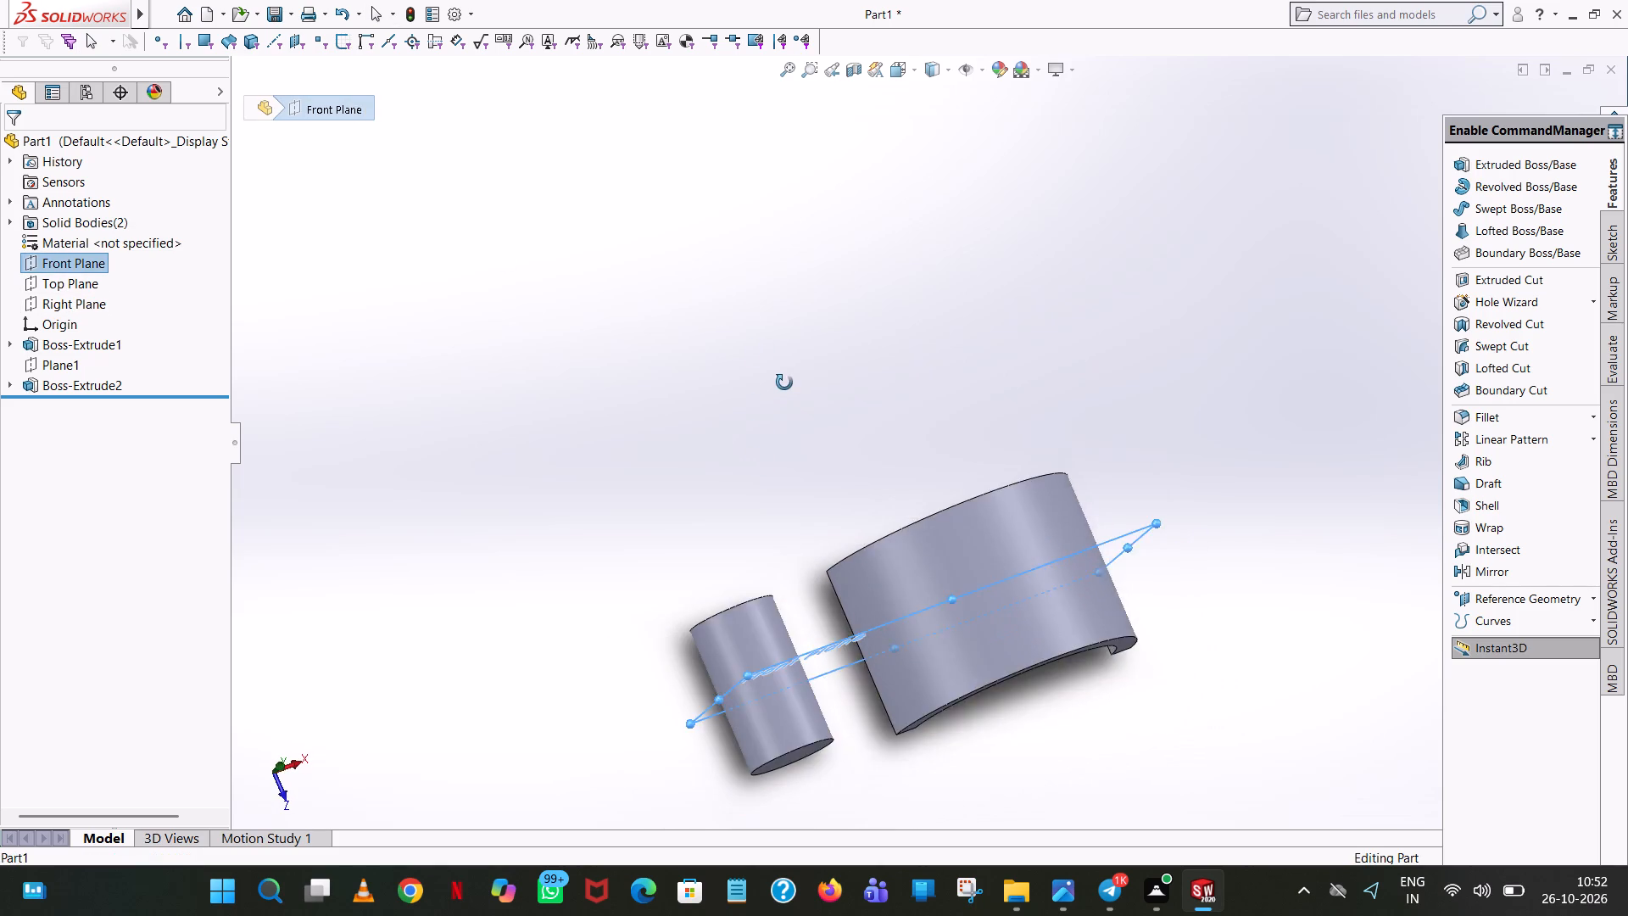
pyautogui.moveTo(784, 383); pyautogui.dragTo(763, 305, button='middle')
pyautogui.moveTo(1226, 662); pyautogui.dragTo(1184, 500, button='middle')
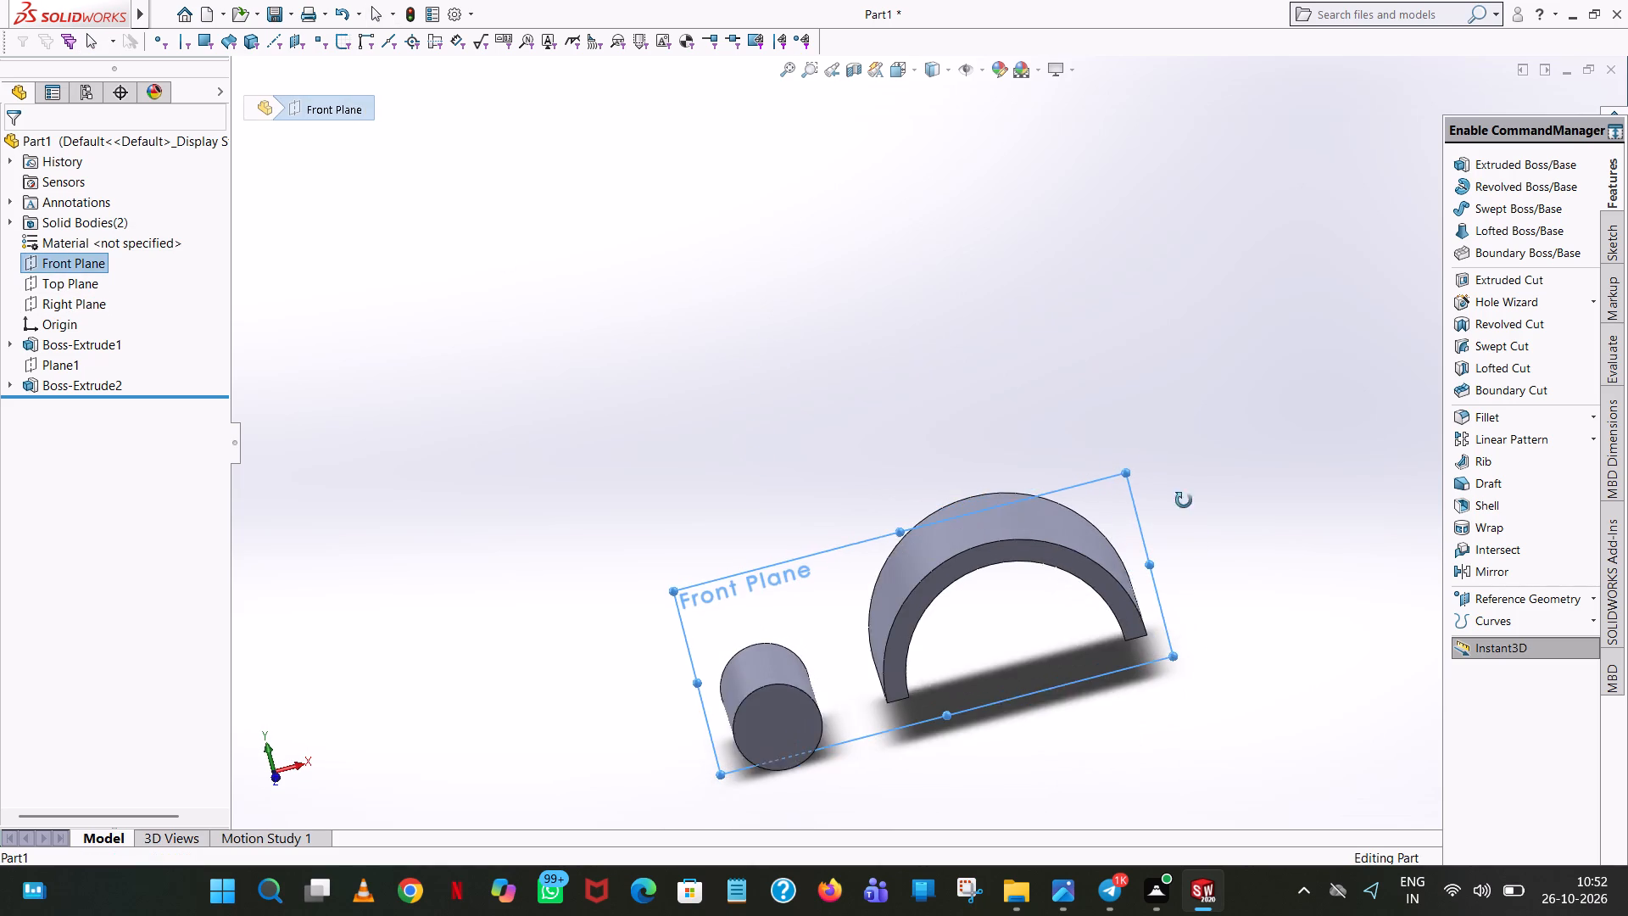
pyautogui.moveTo(1184, 500); pyautogui.dragTo(1188, 509, button='middle')
pyautogui.click(55, 258)
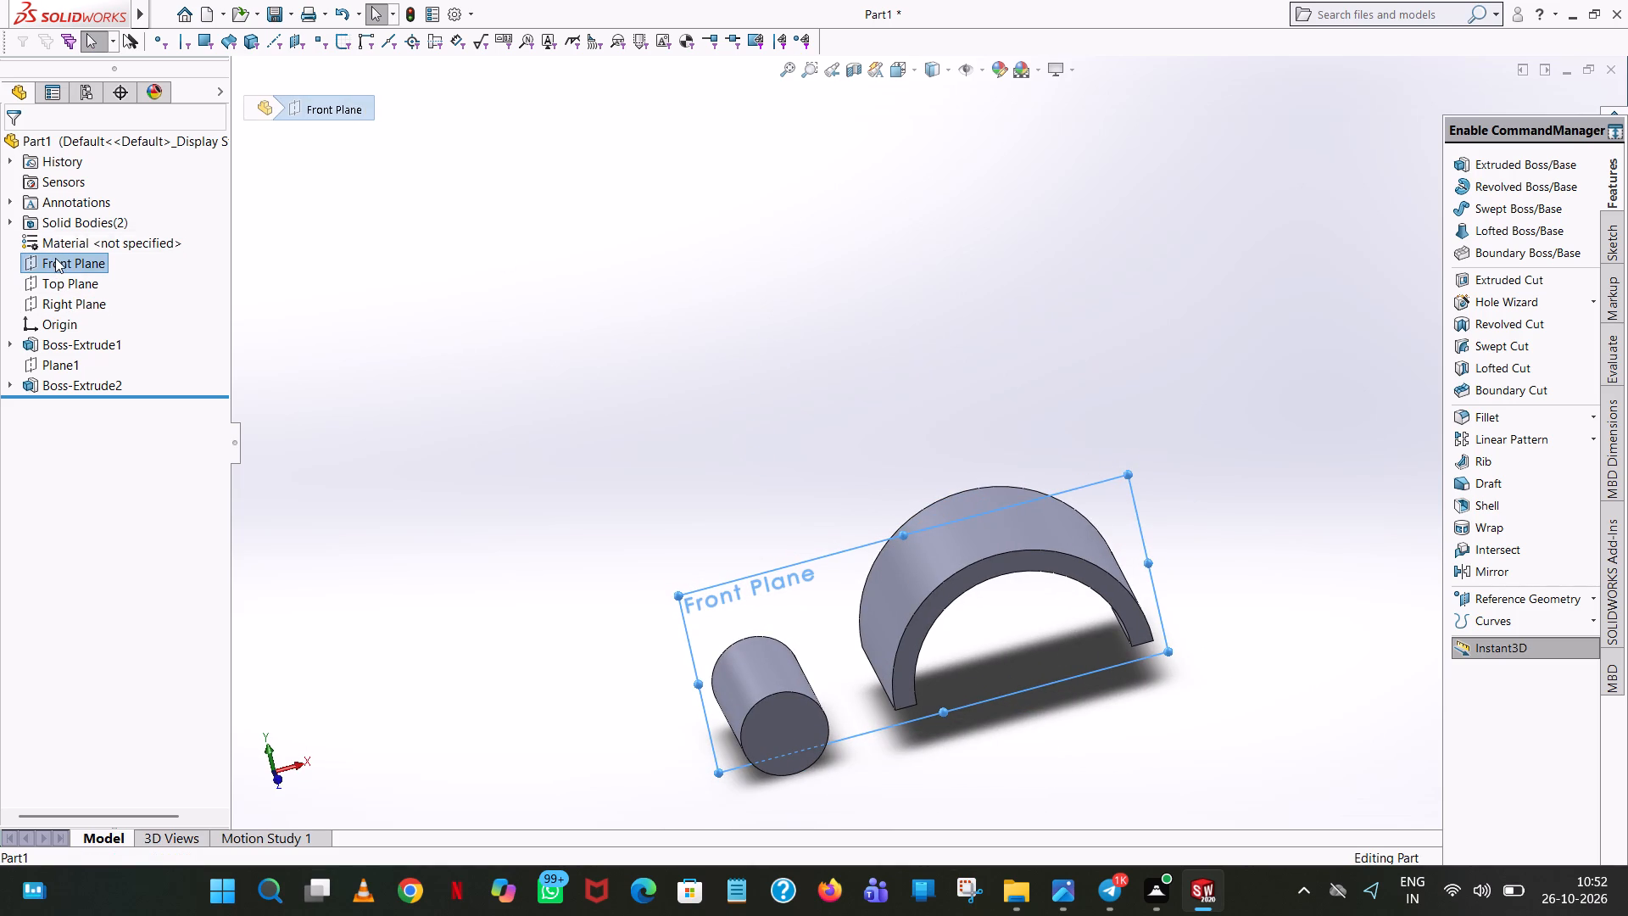
pyautogui.click(74, 233)
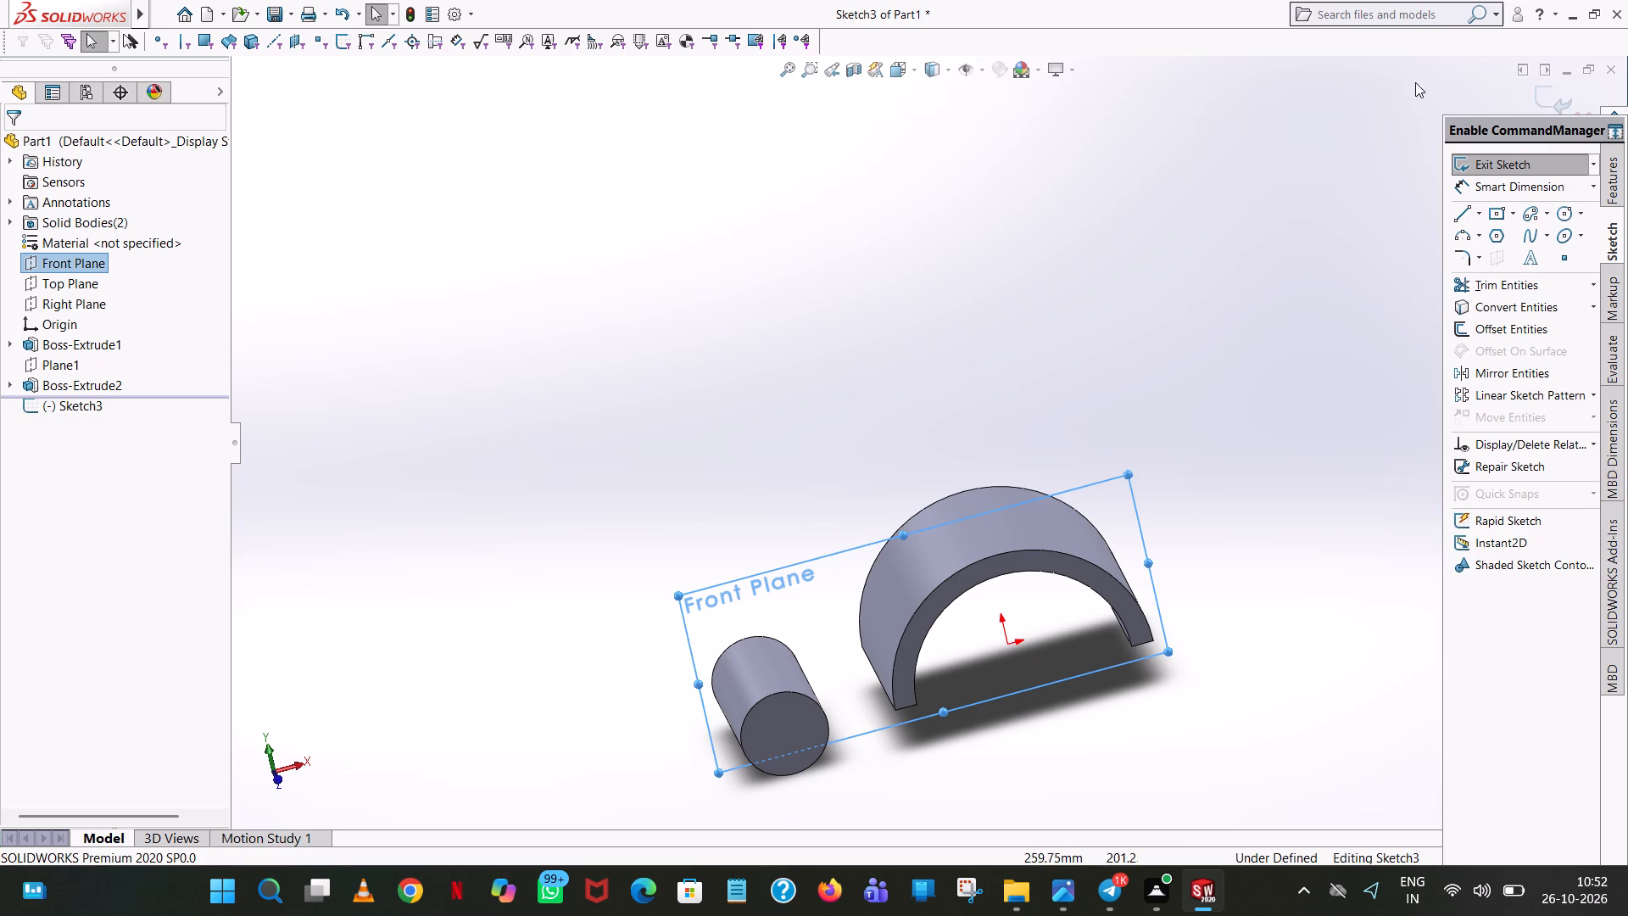
pyautogui.click(912, 73)
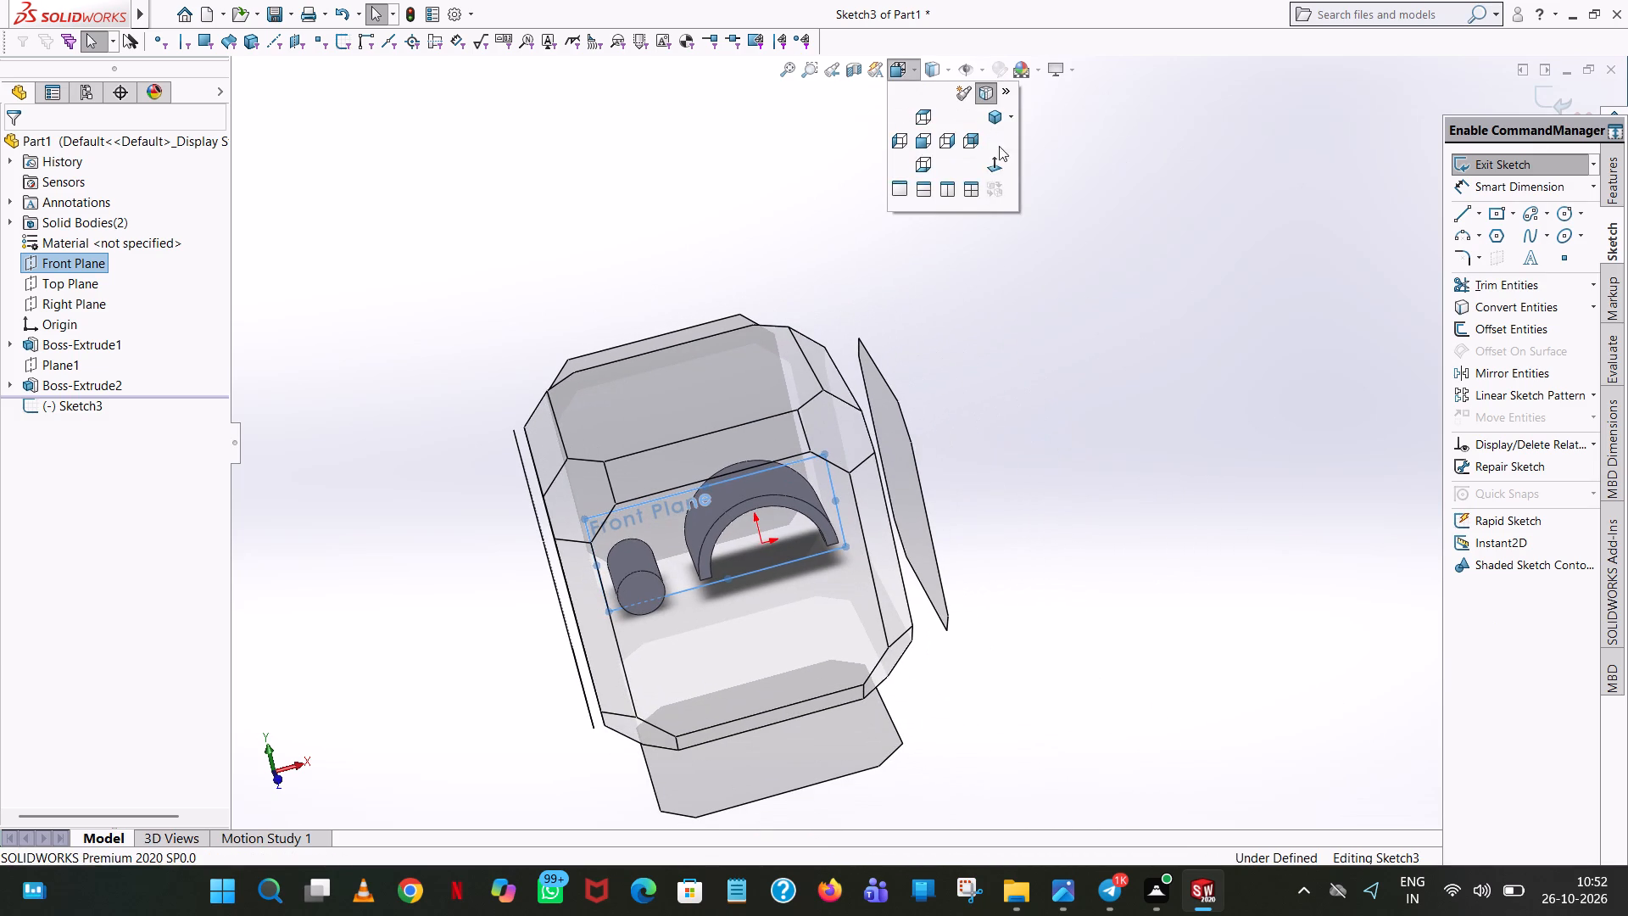
pyautogui.click(1000, 159)
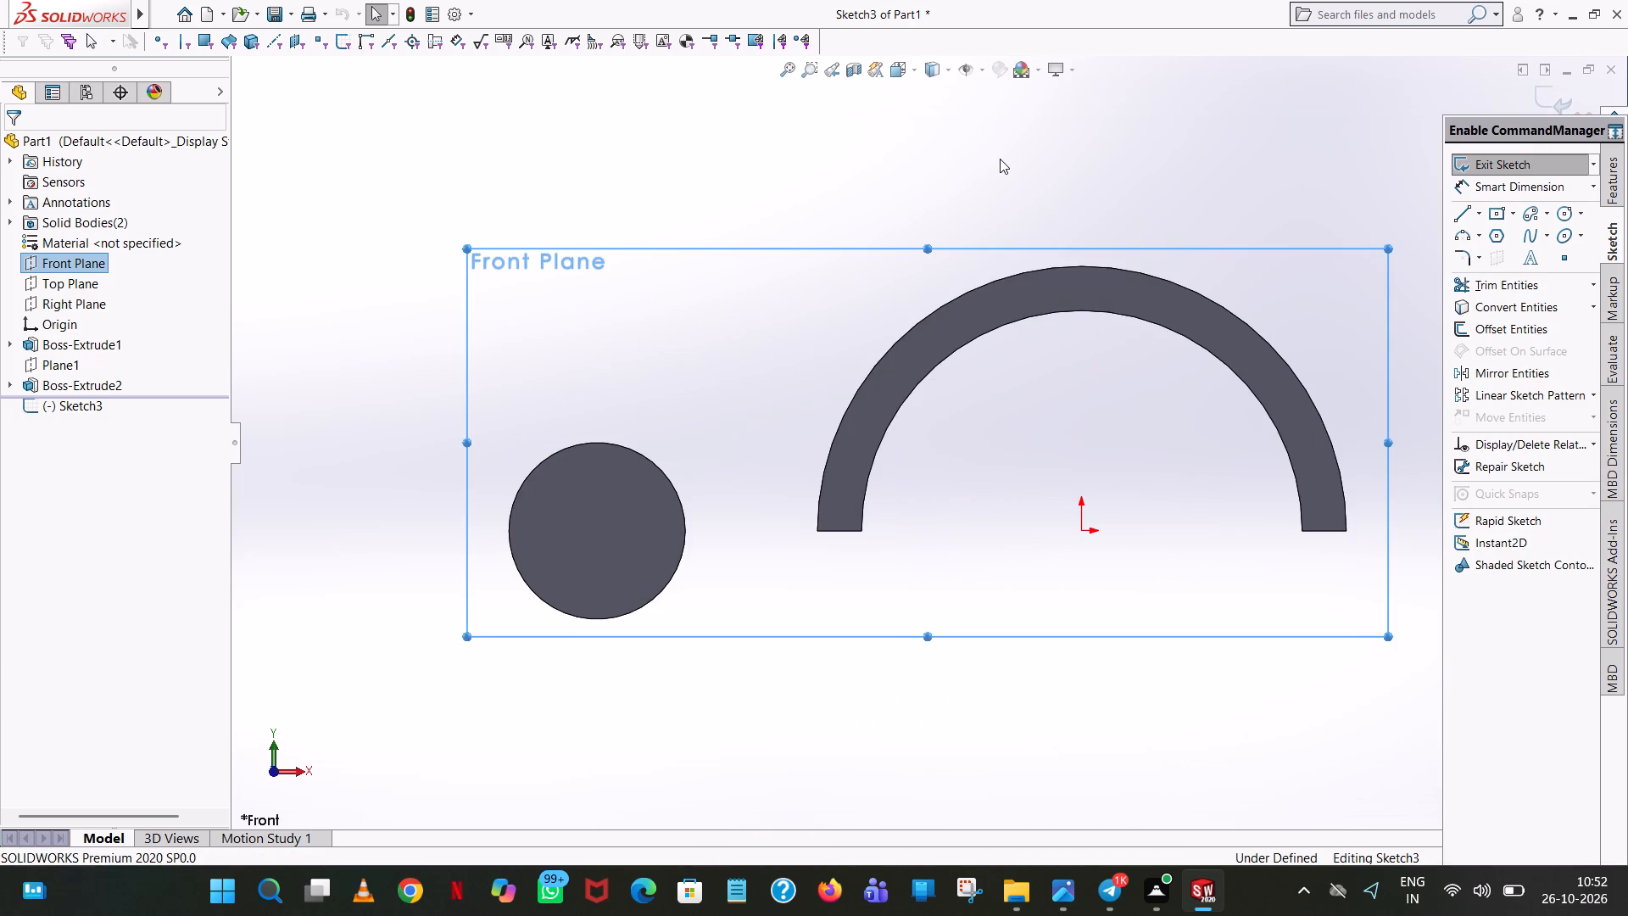
pyautogui.scroll(2, 1218, 153)
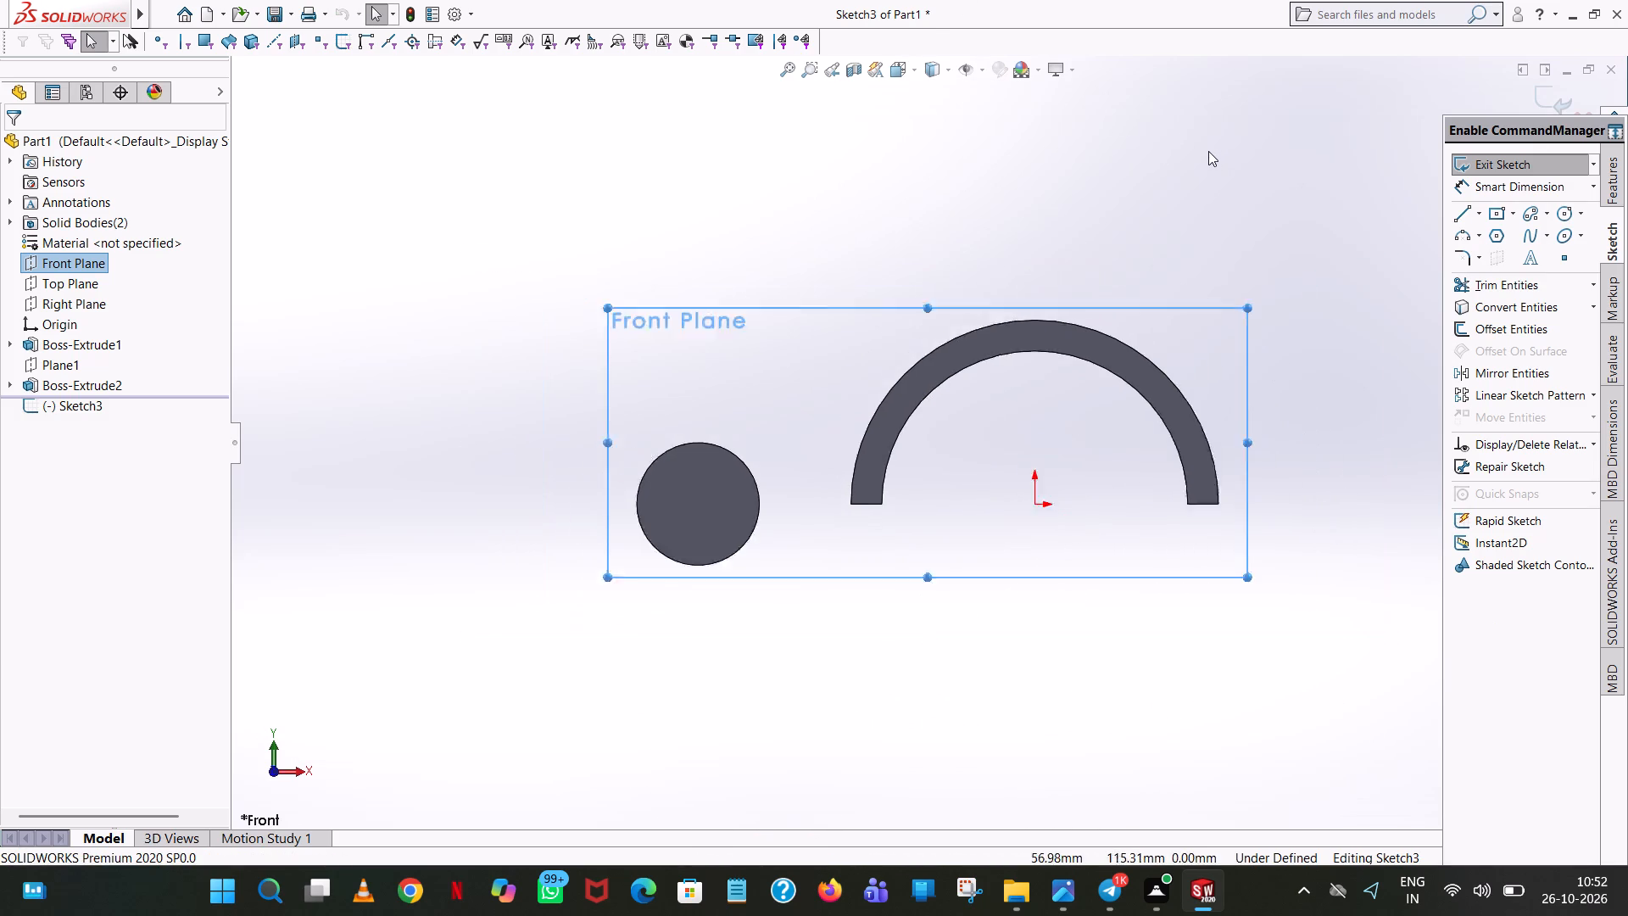
pyautogui.scroll(1, 1208, 151)
pyautogui.scroll(1, 1068, 237)
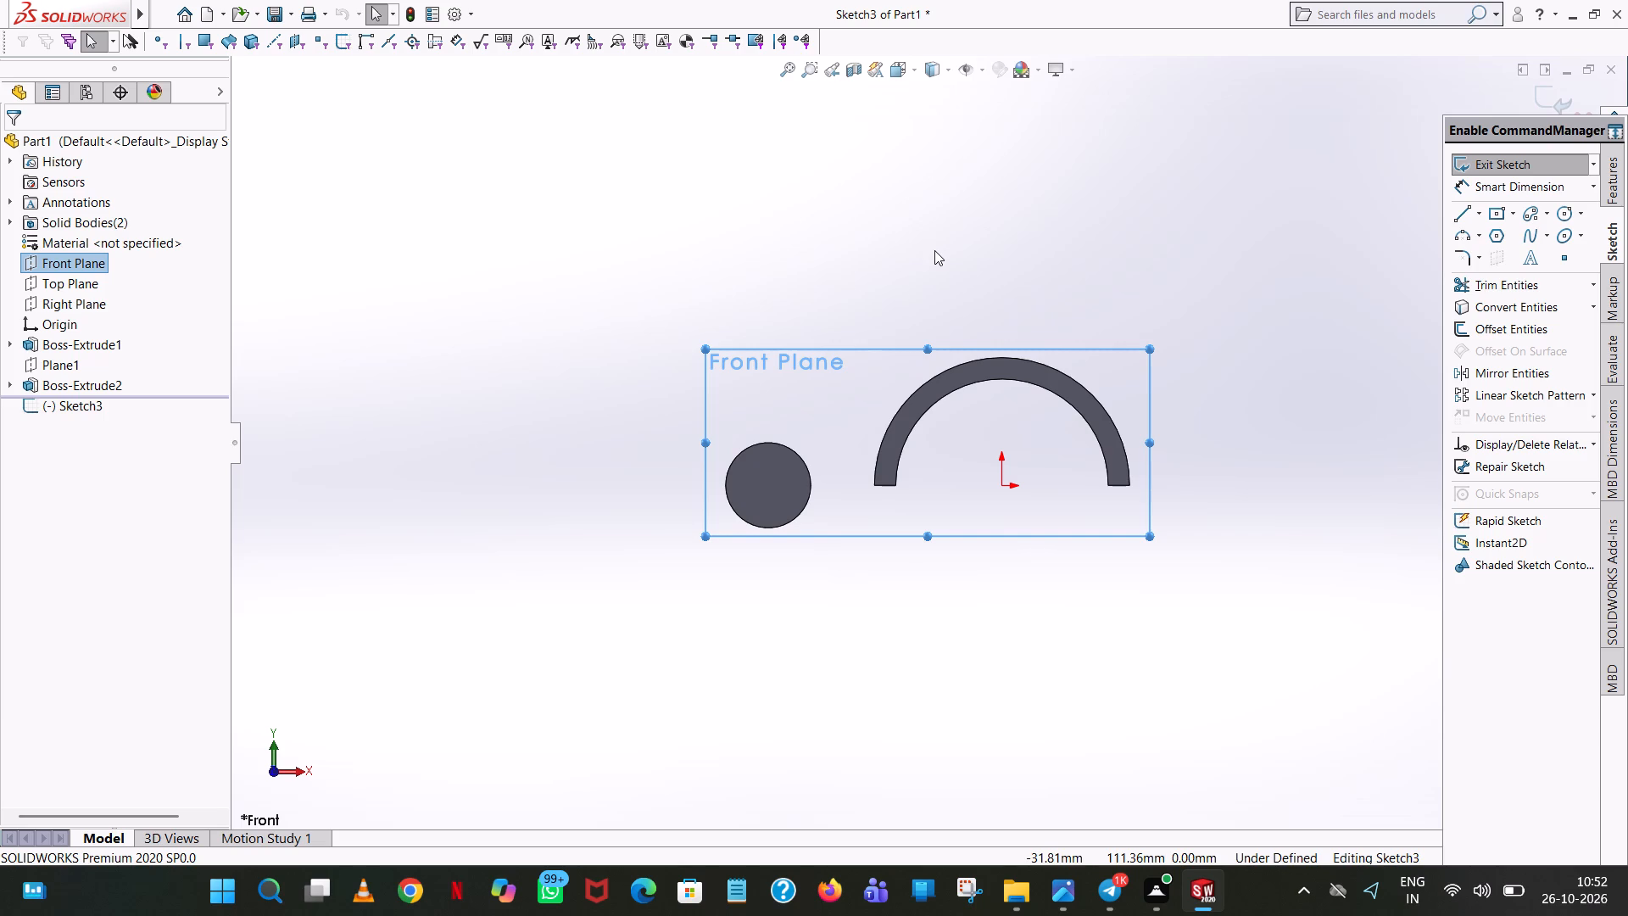
pyautogui.scroll(-1, 871, 314)
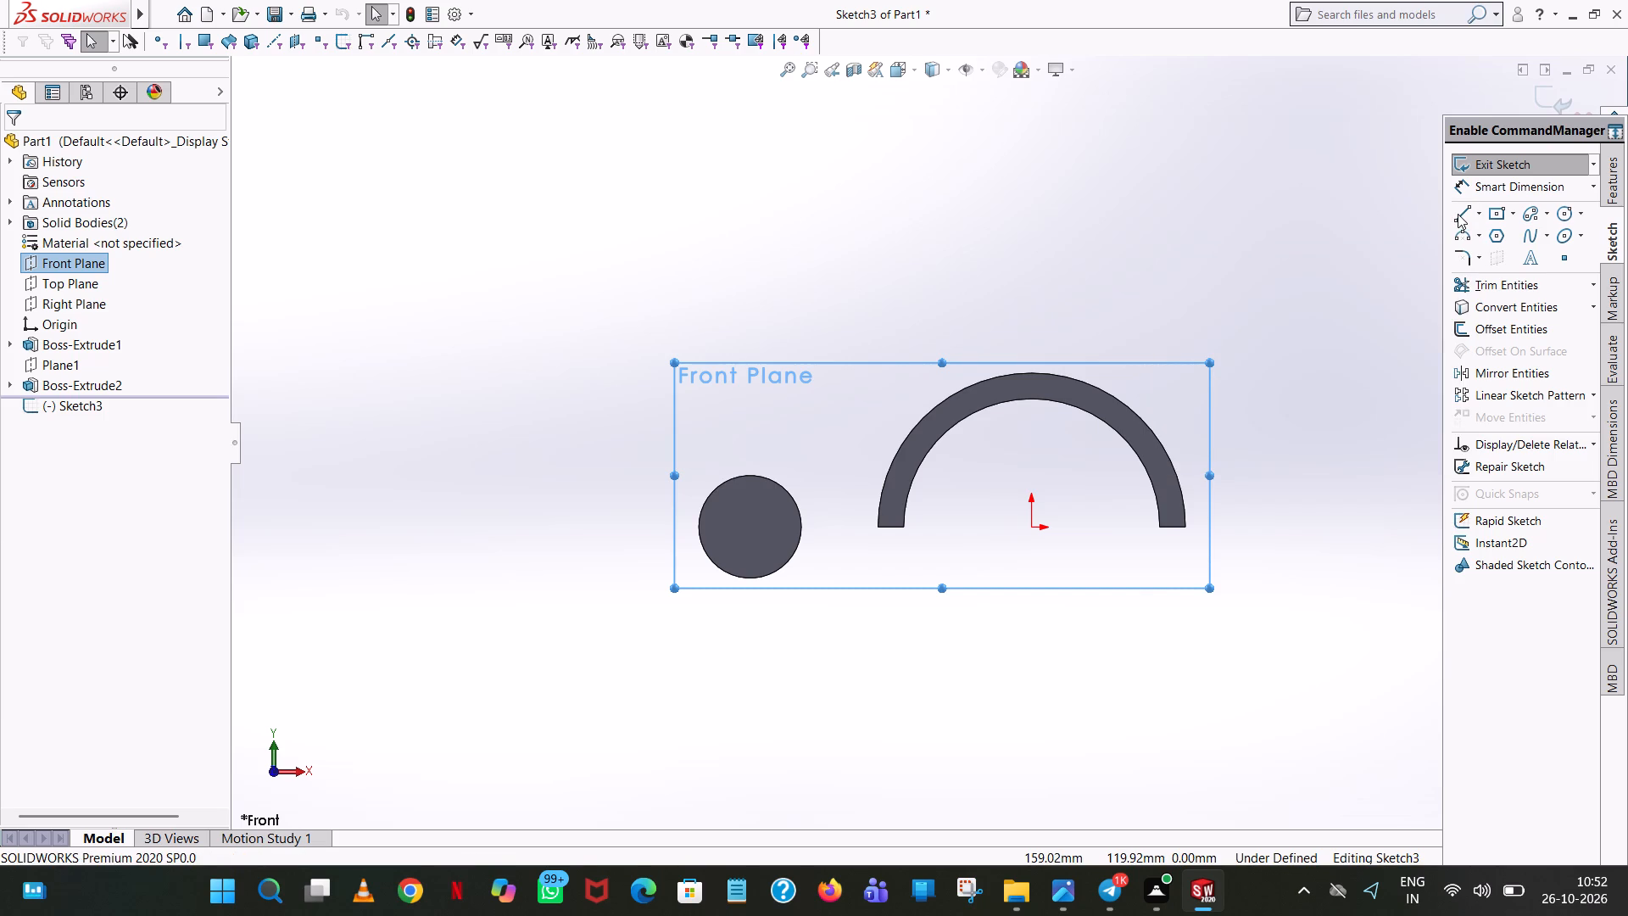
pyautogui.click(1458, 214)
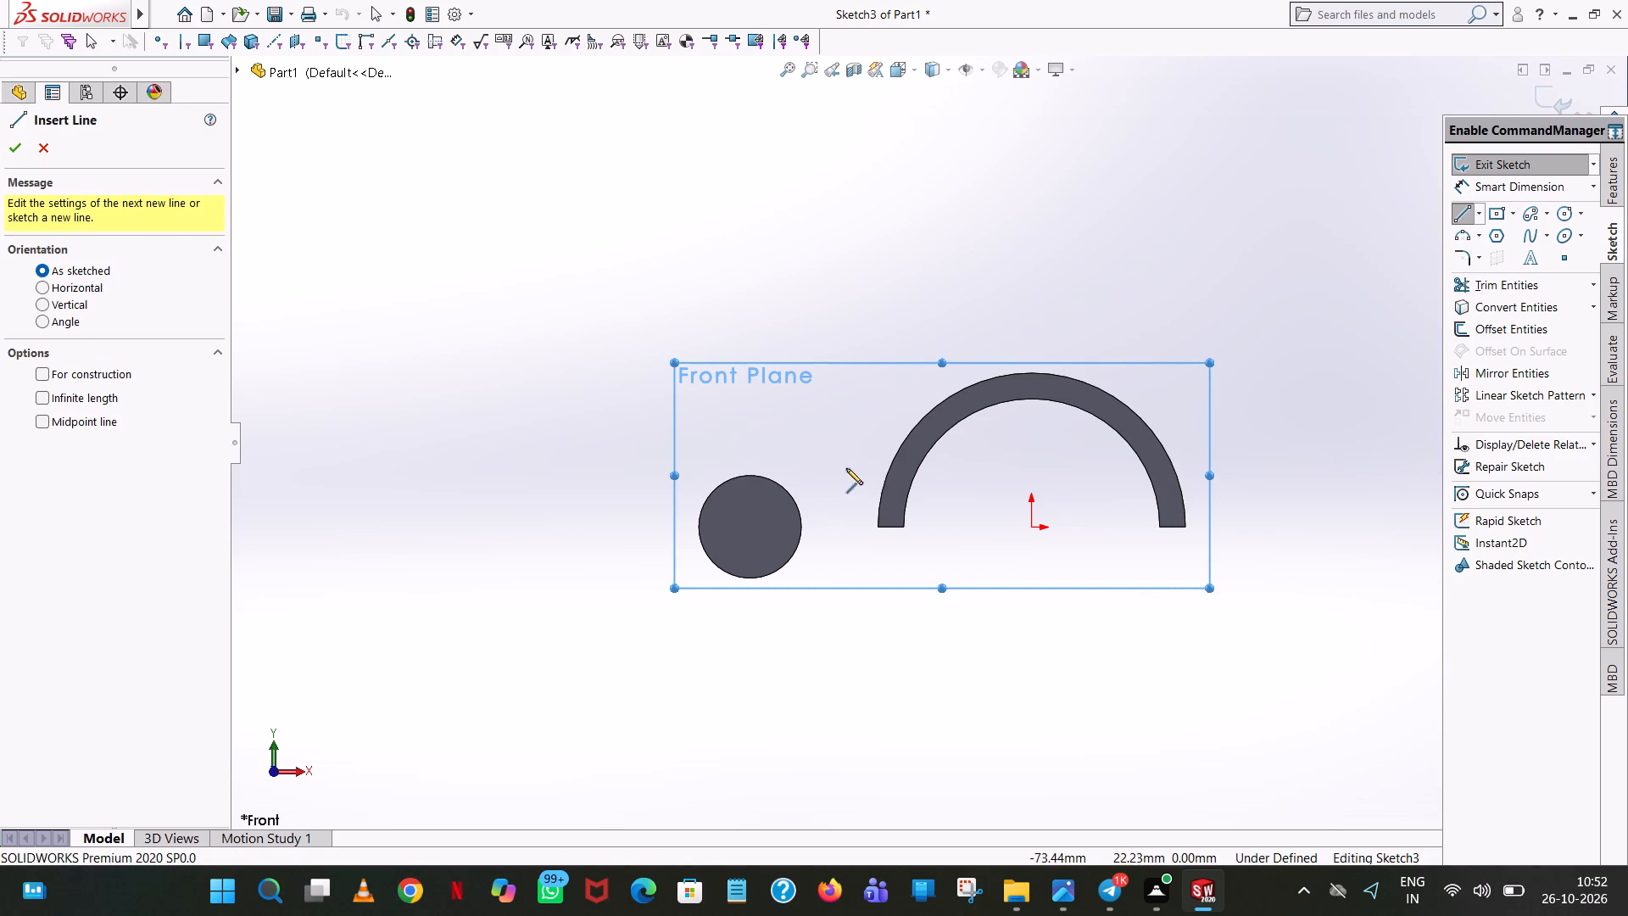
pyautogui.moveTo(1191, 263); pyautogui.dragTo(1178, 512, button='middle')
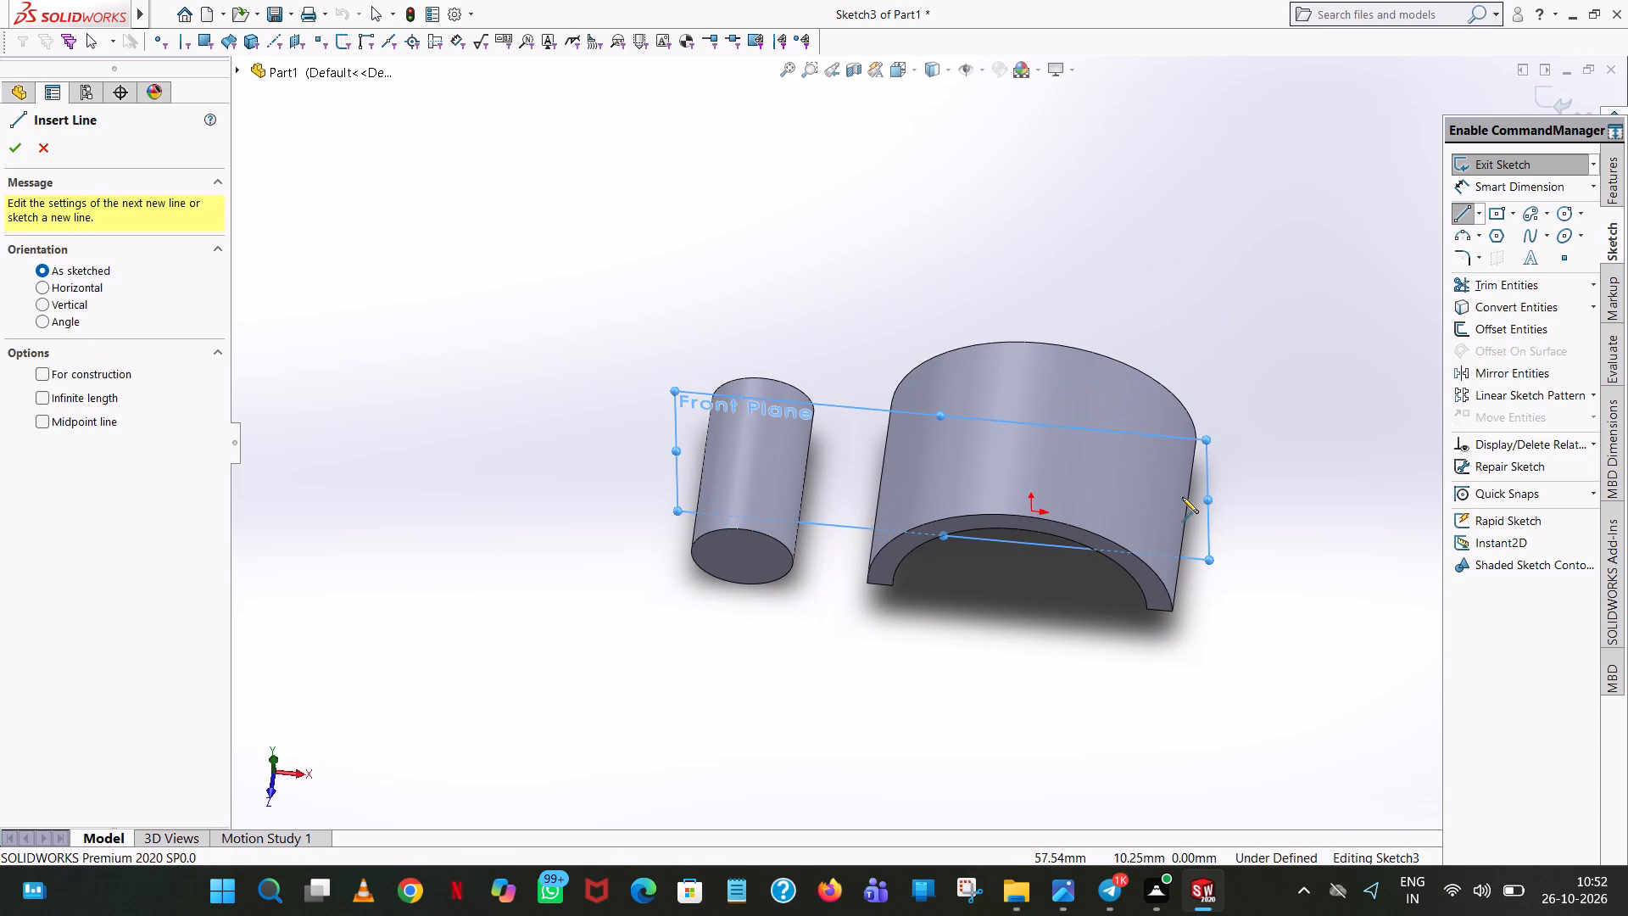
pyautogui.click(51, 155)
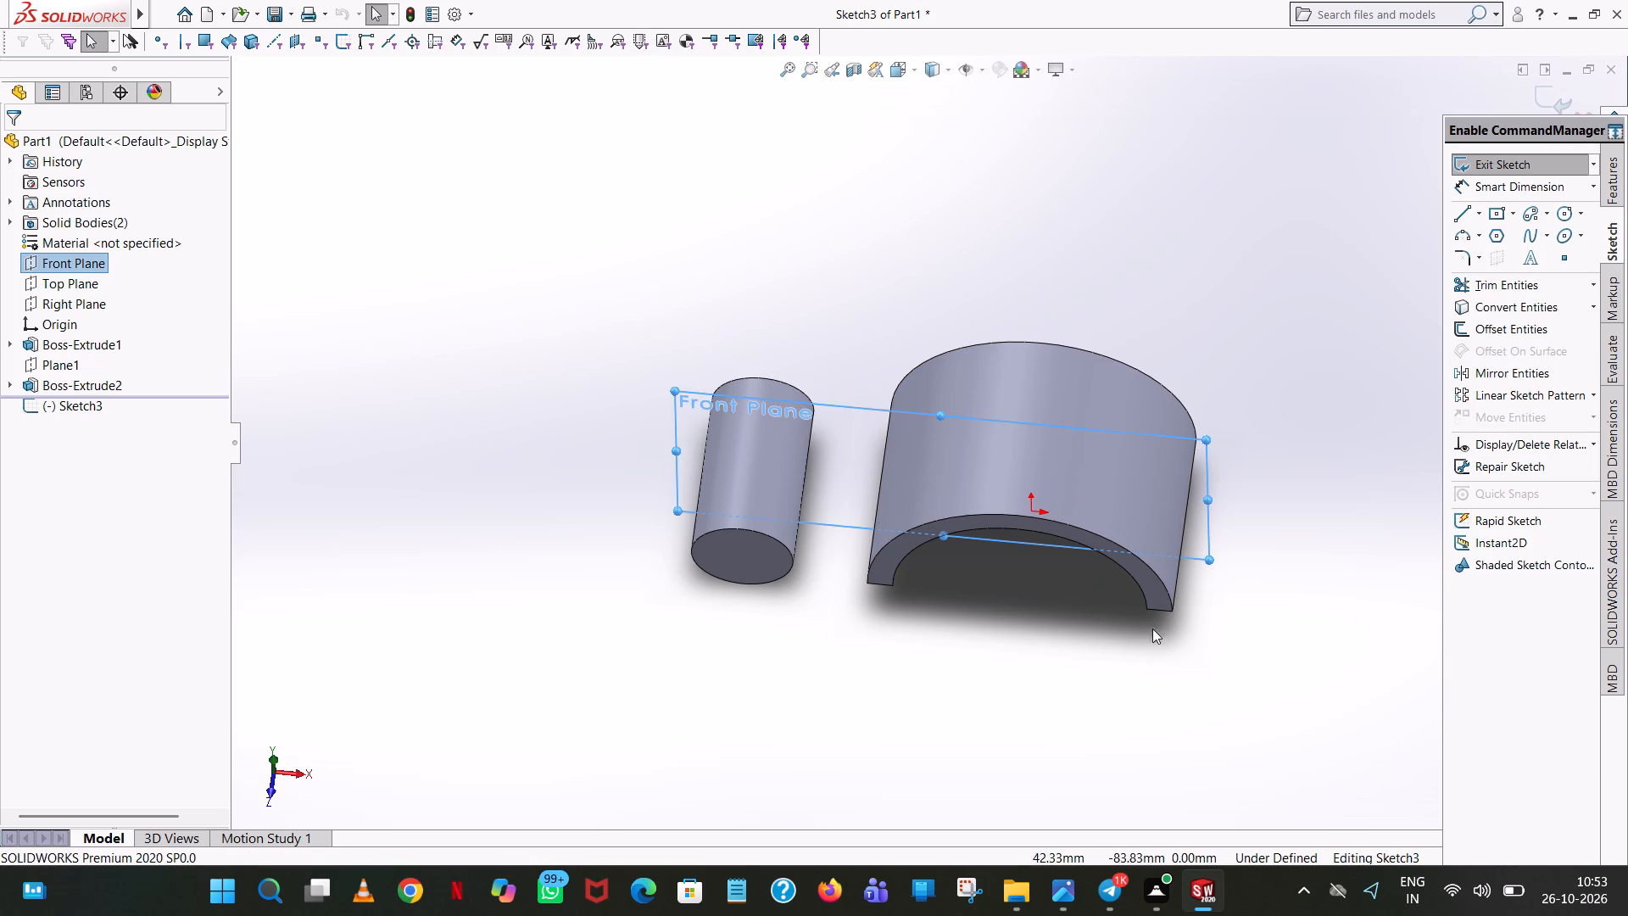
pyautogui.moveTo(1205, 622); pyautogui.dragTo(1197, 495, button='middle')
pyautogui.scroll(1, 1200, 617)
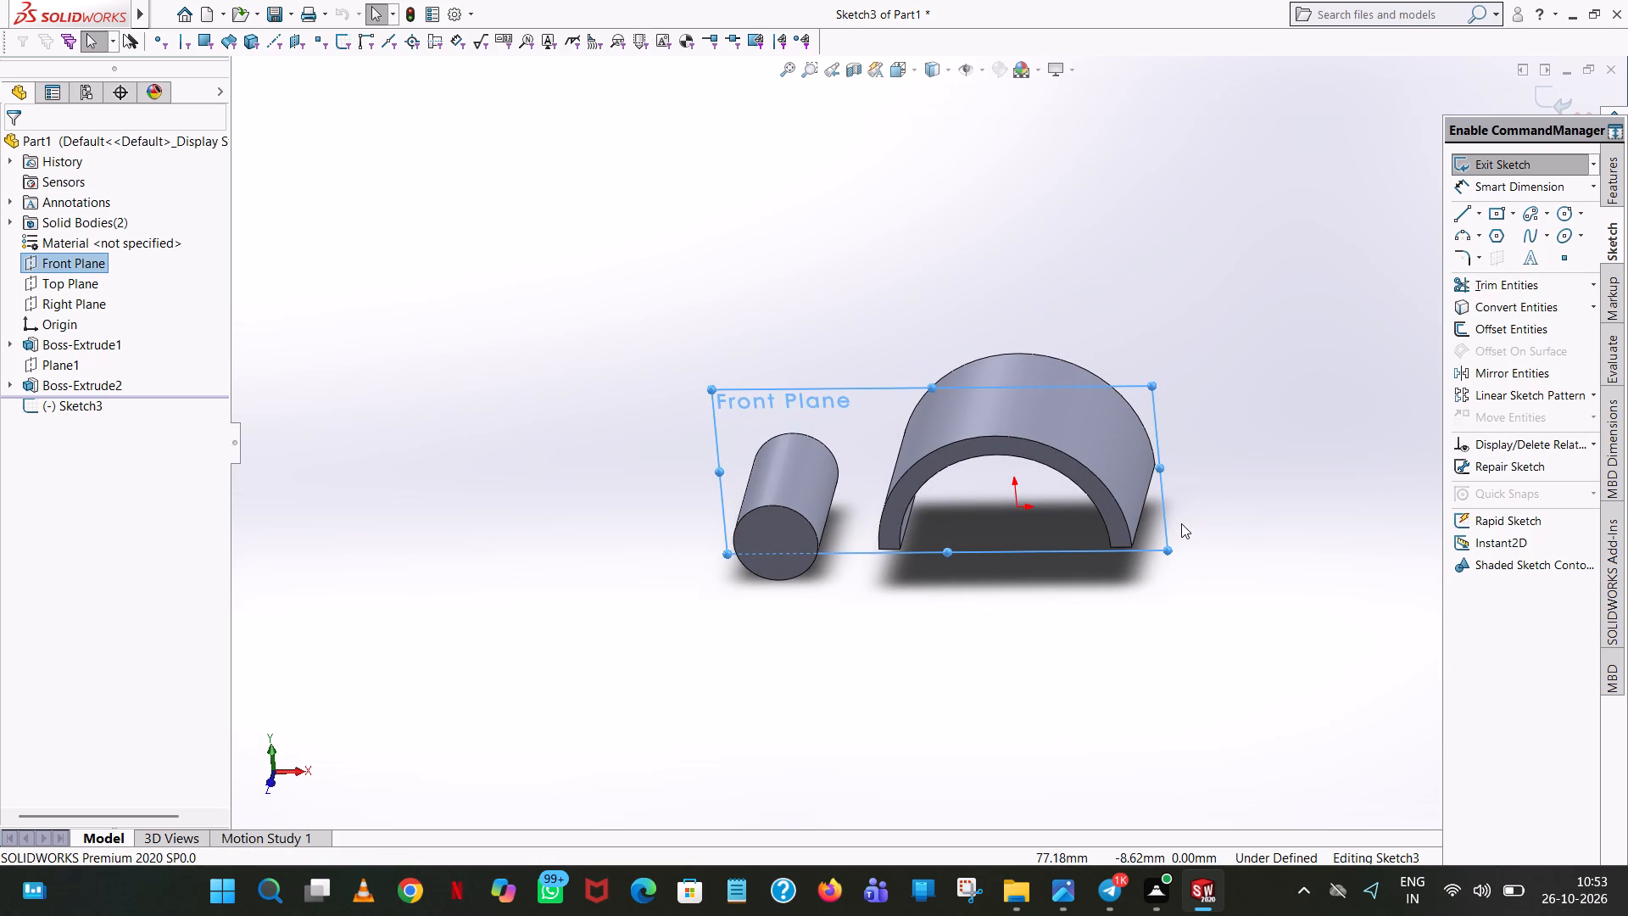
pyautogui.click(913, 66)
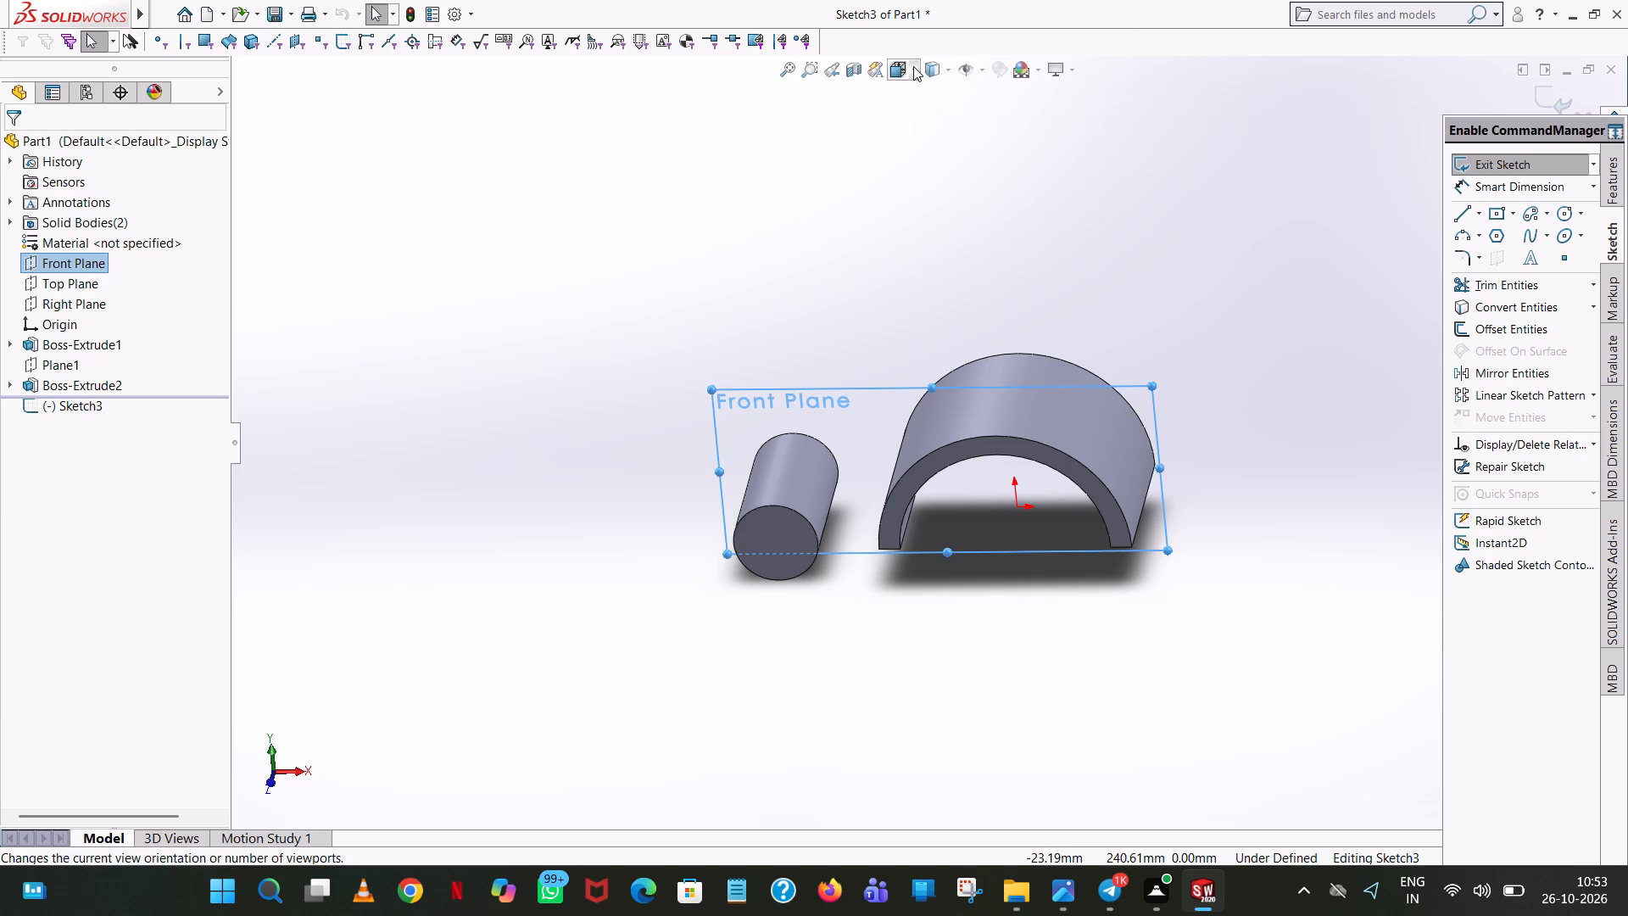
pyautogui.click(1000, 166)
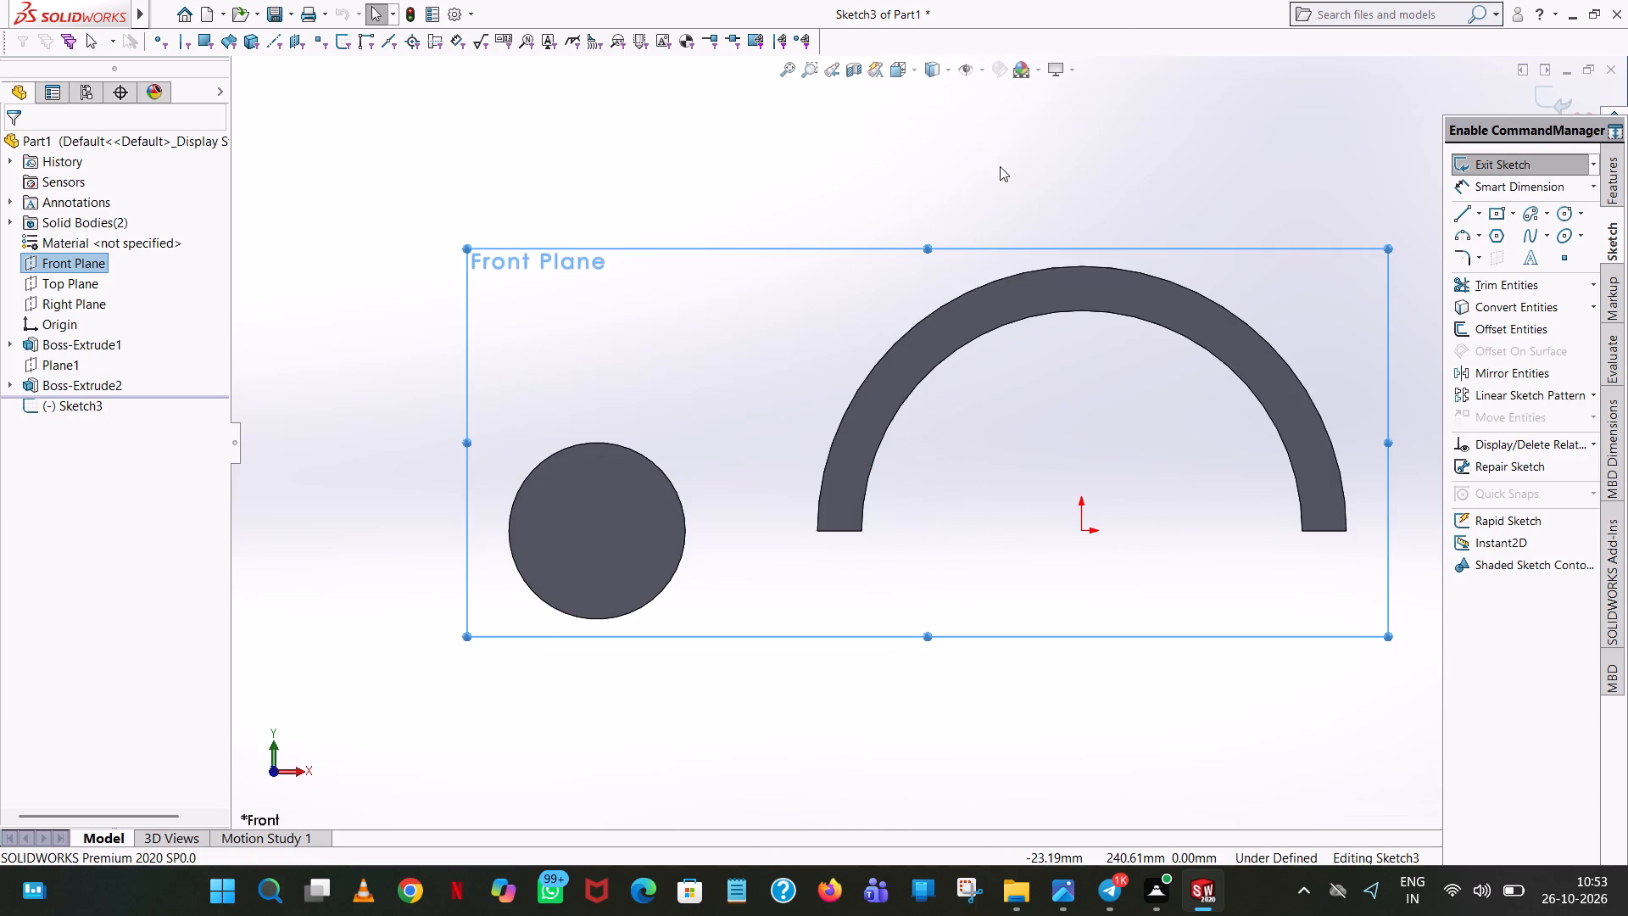
# Sketch a horizontal line from the origin in the +X direction, away from the cylinder, with a length of 100 mm.
pyautogui.click(1466, 208)
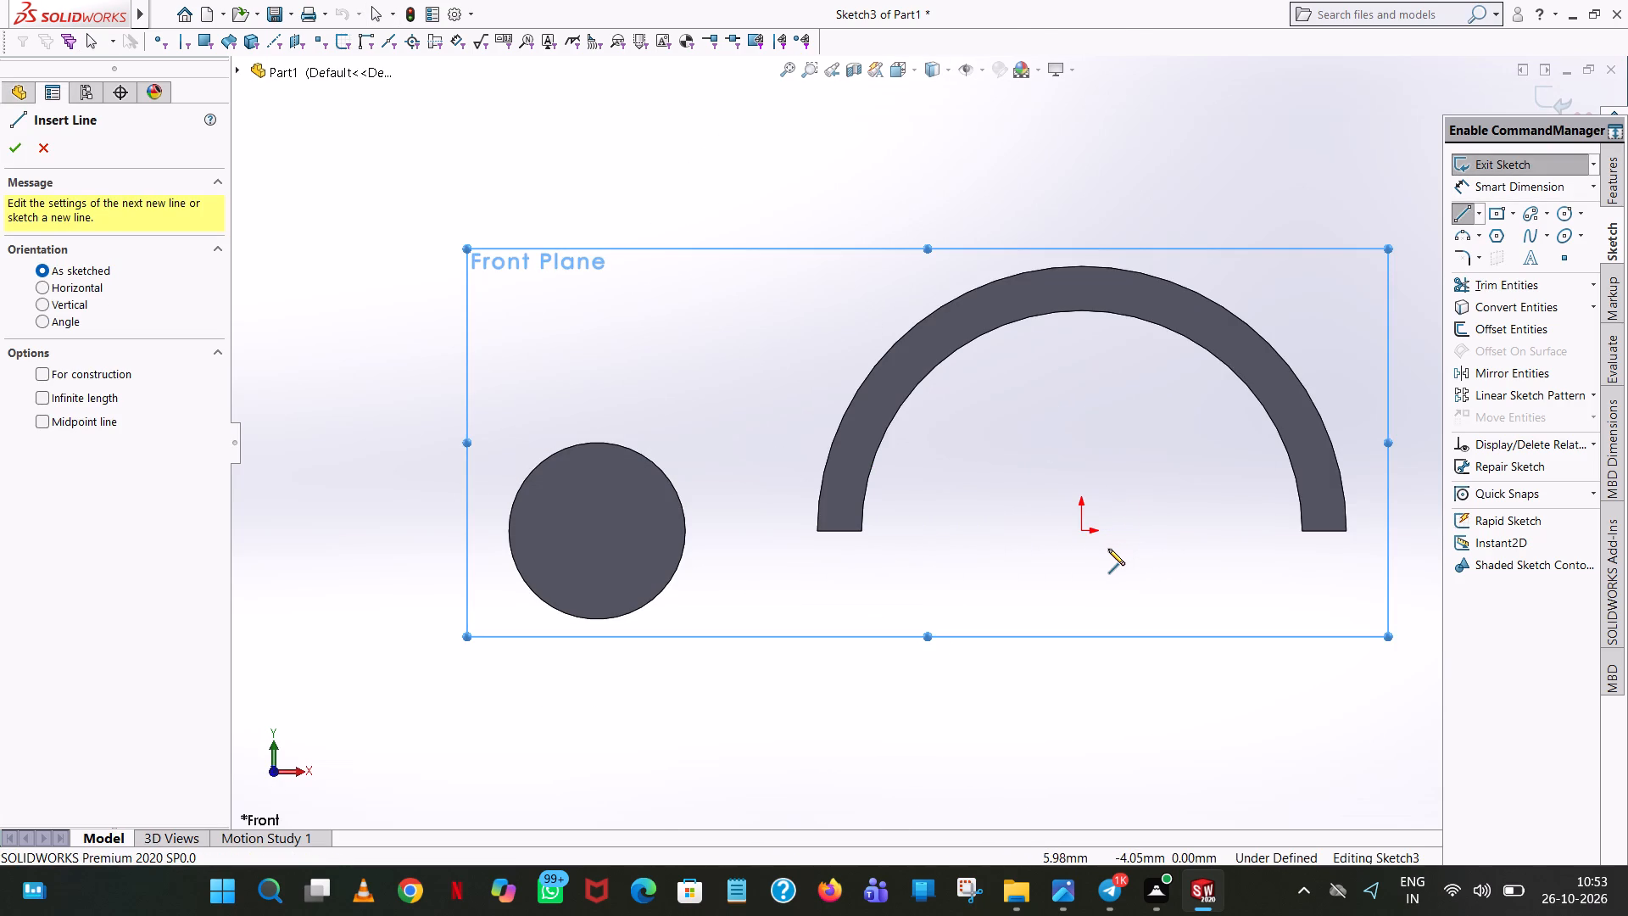
pyautogui.click(1083, 530)
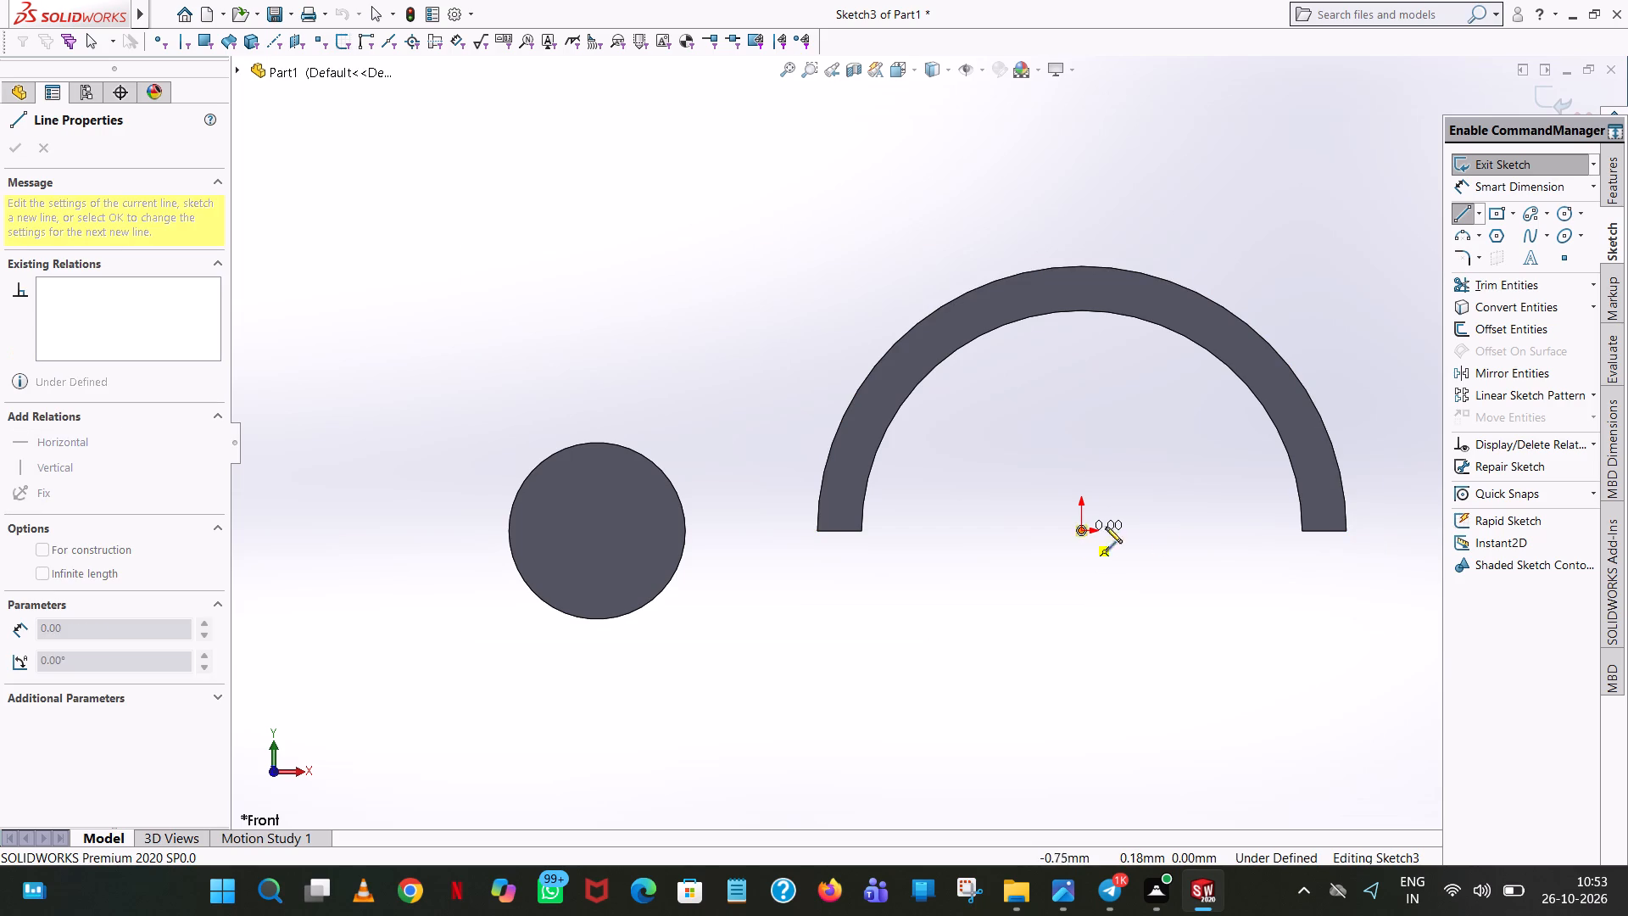
pyautogui.scroll(4, 1252, 542)
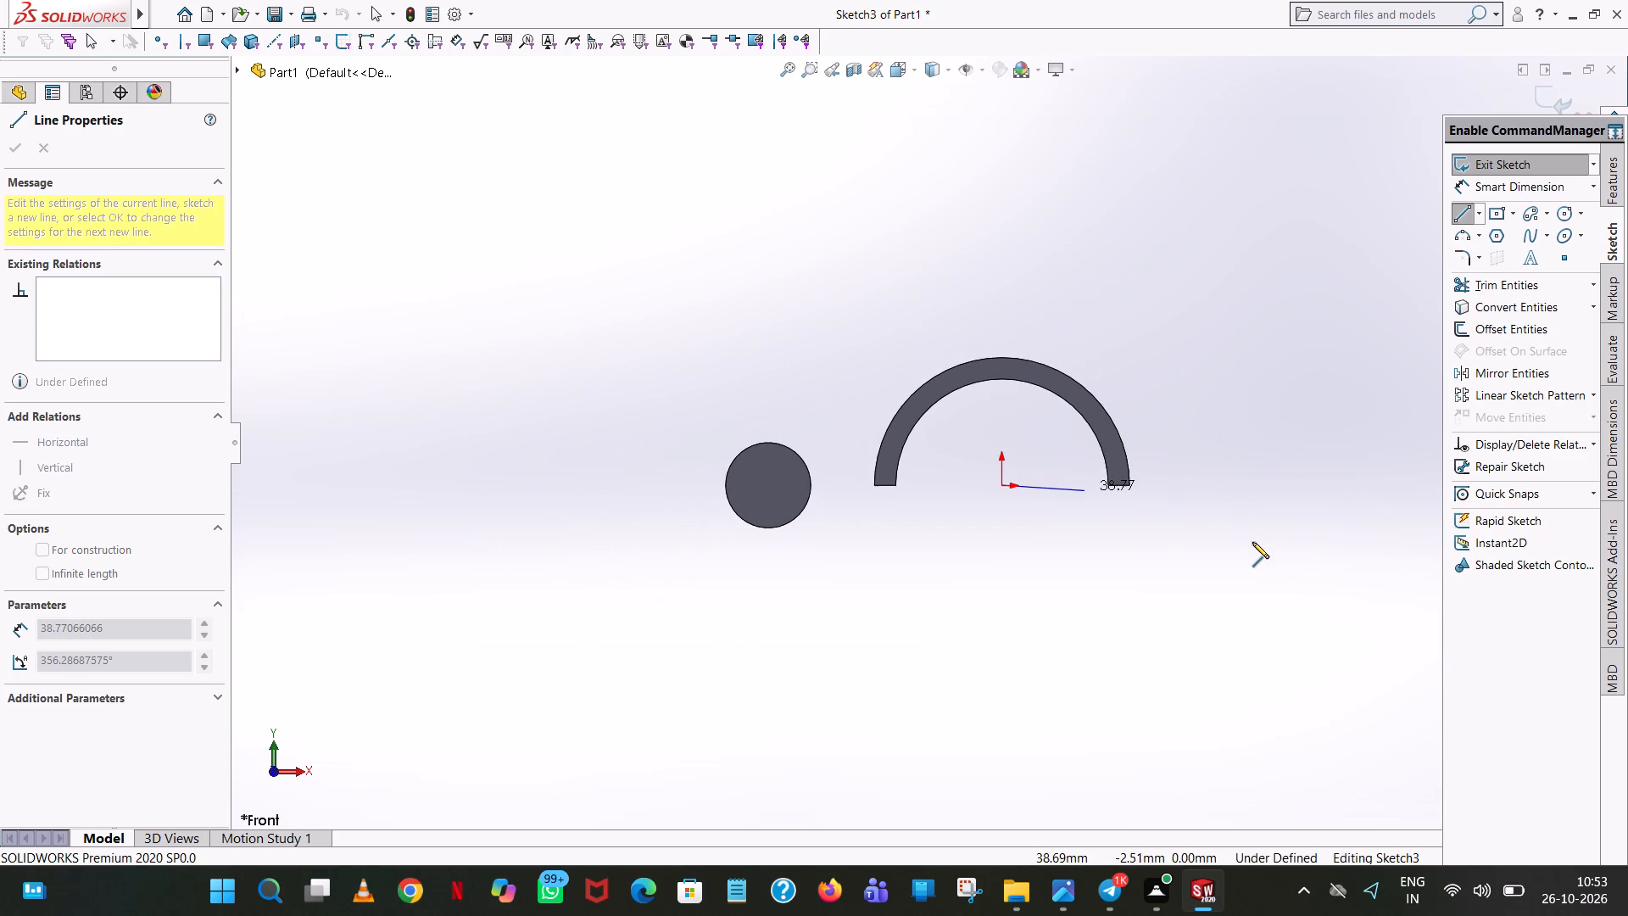
pyautogui.click(1256, 483)
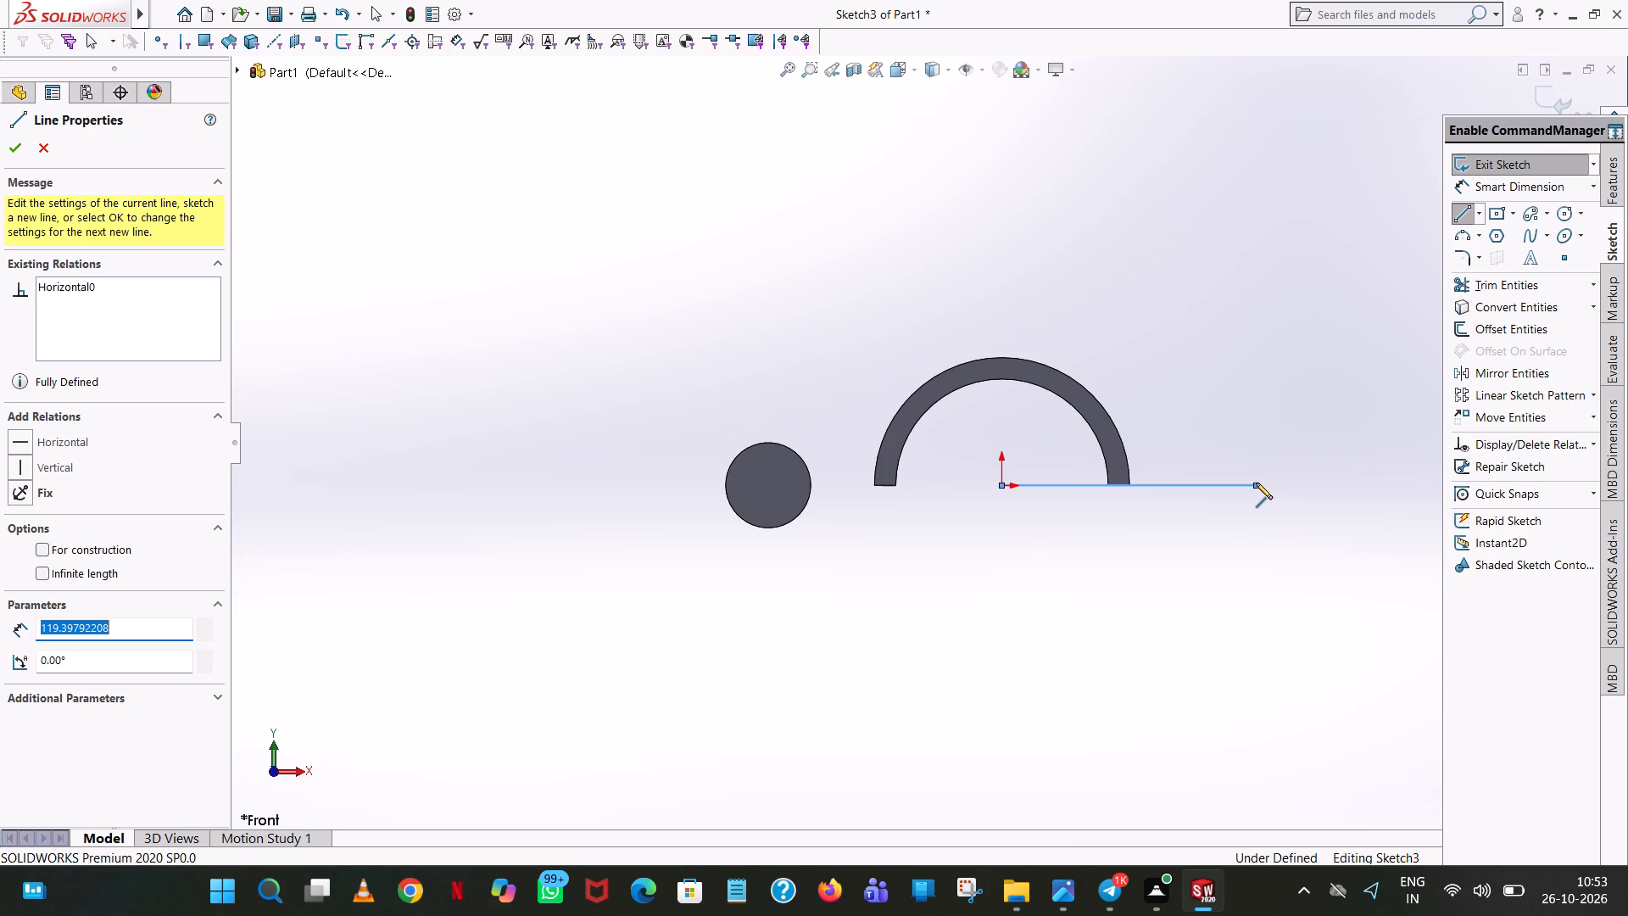
pyautogui.write('100')
pyautogui.press('Return')
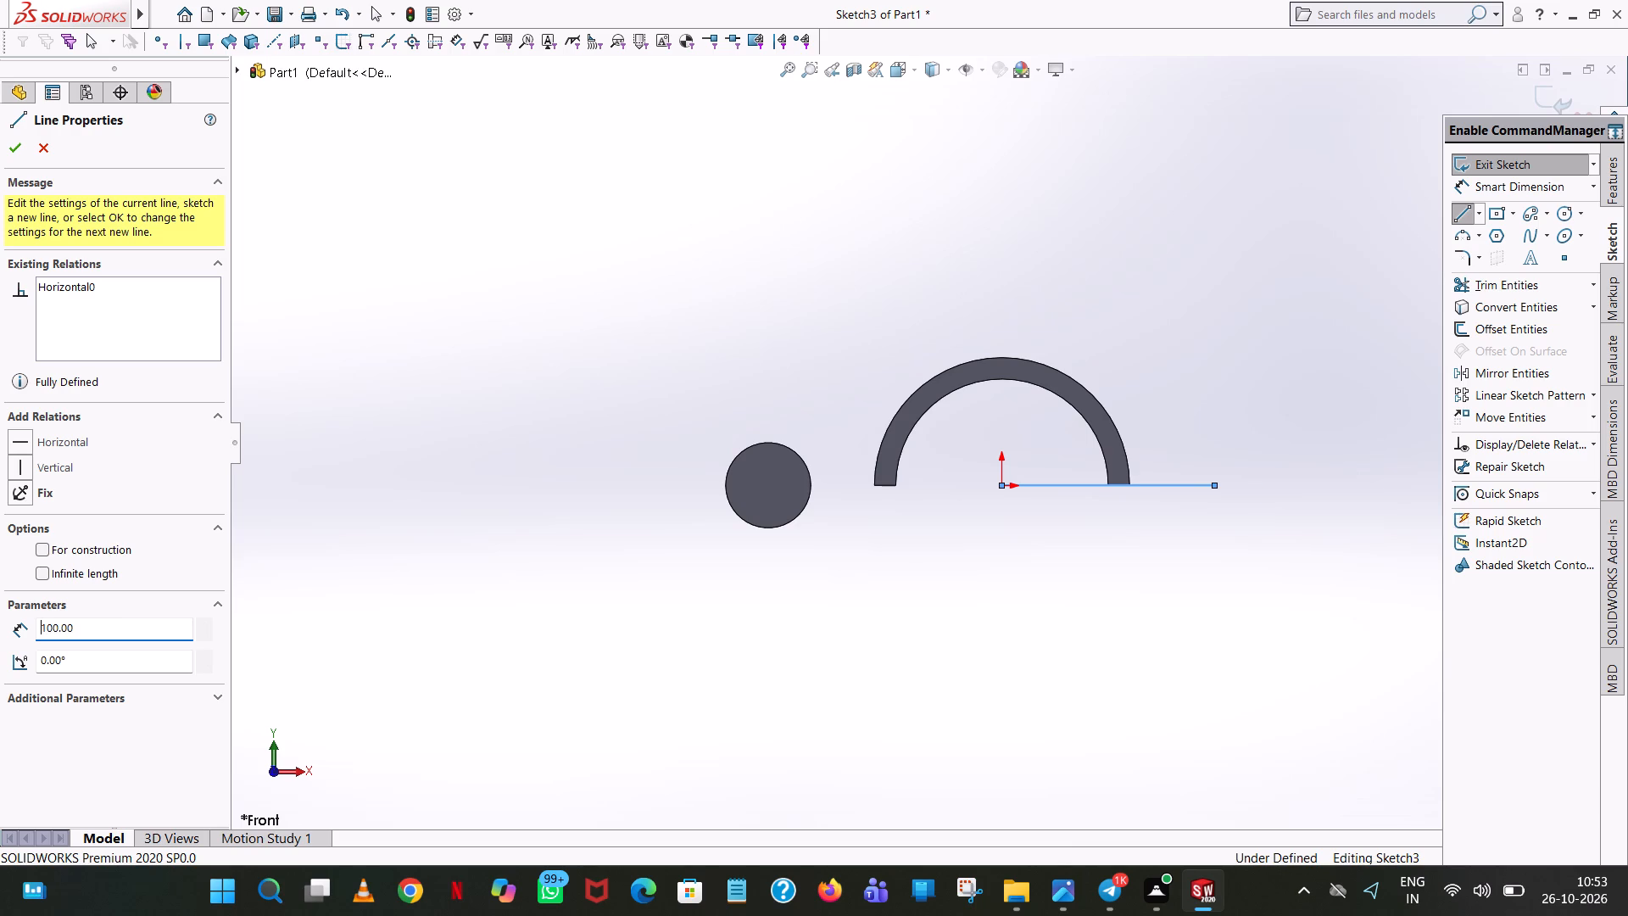
pyautogui.rightClick(1256, 483)
pyautogui.click(1279, 489)
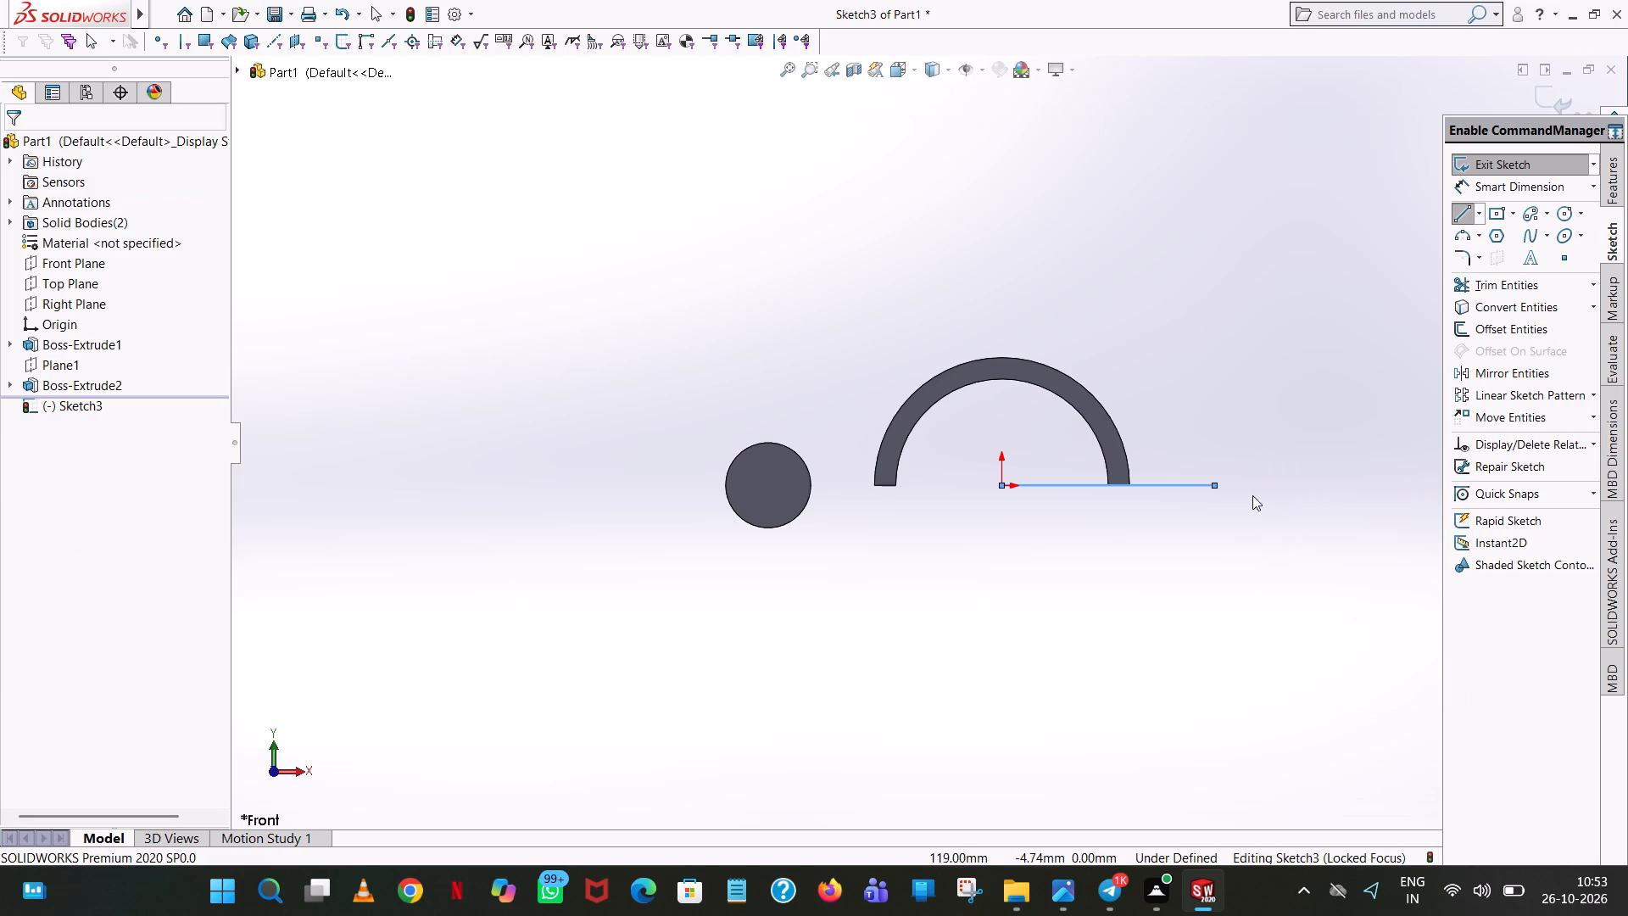
# Set the horizontal line's length to 80 mm.
pyautogui.click(1192, 481)
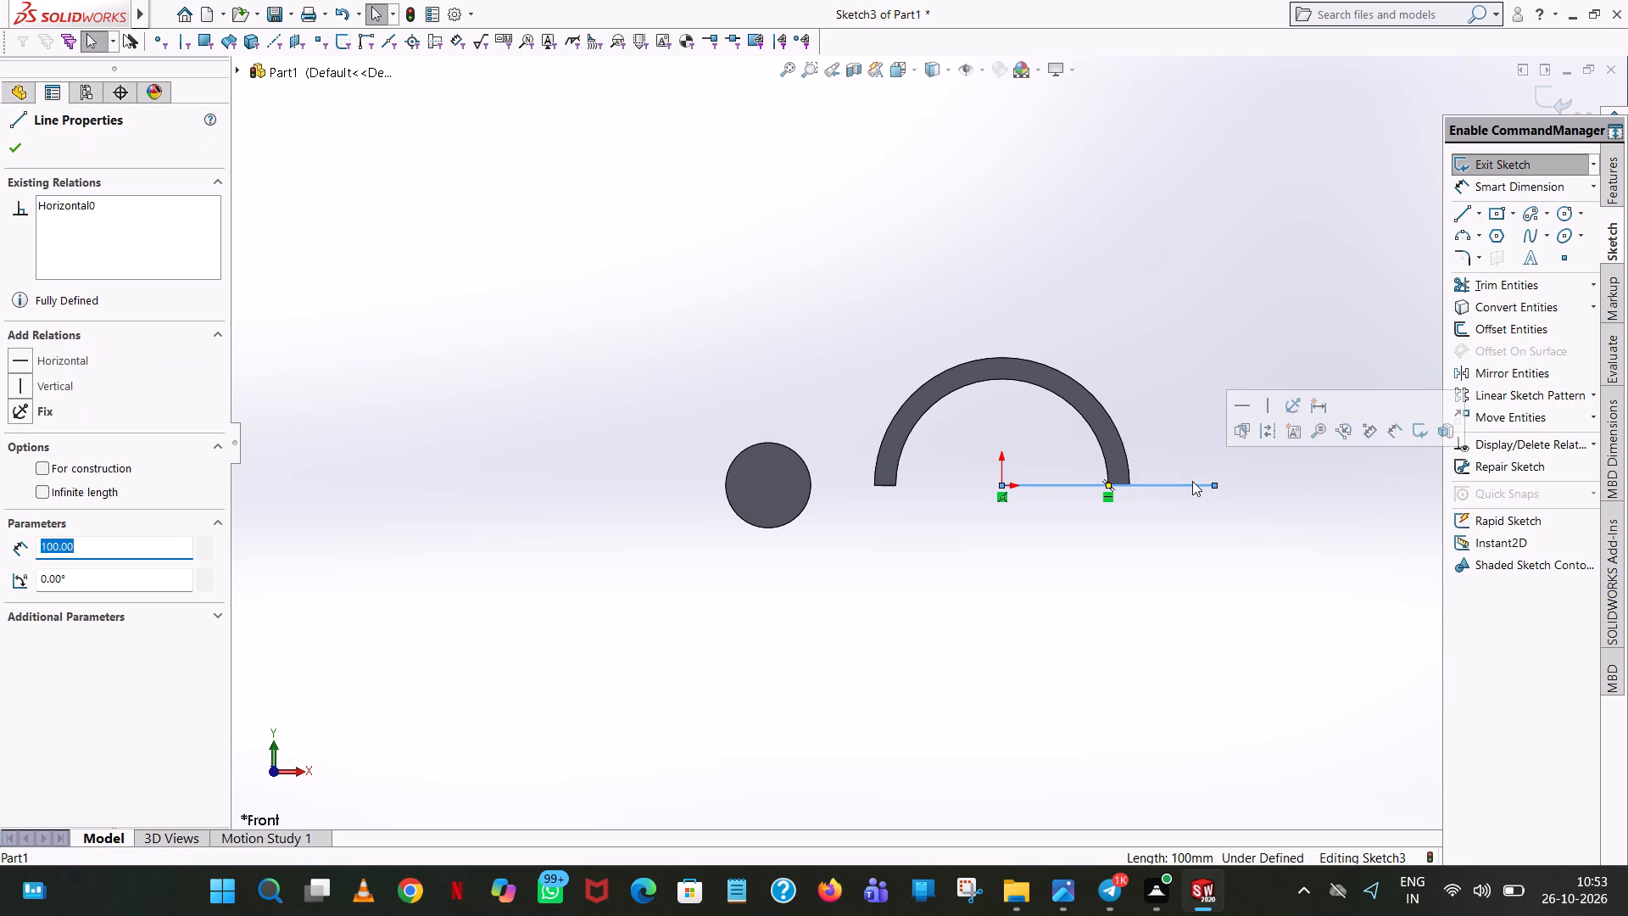
pyautogui.write('80')
pyautogui.press('Return')
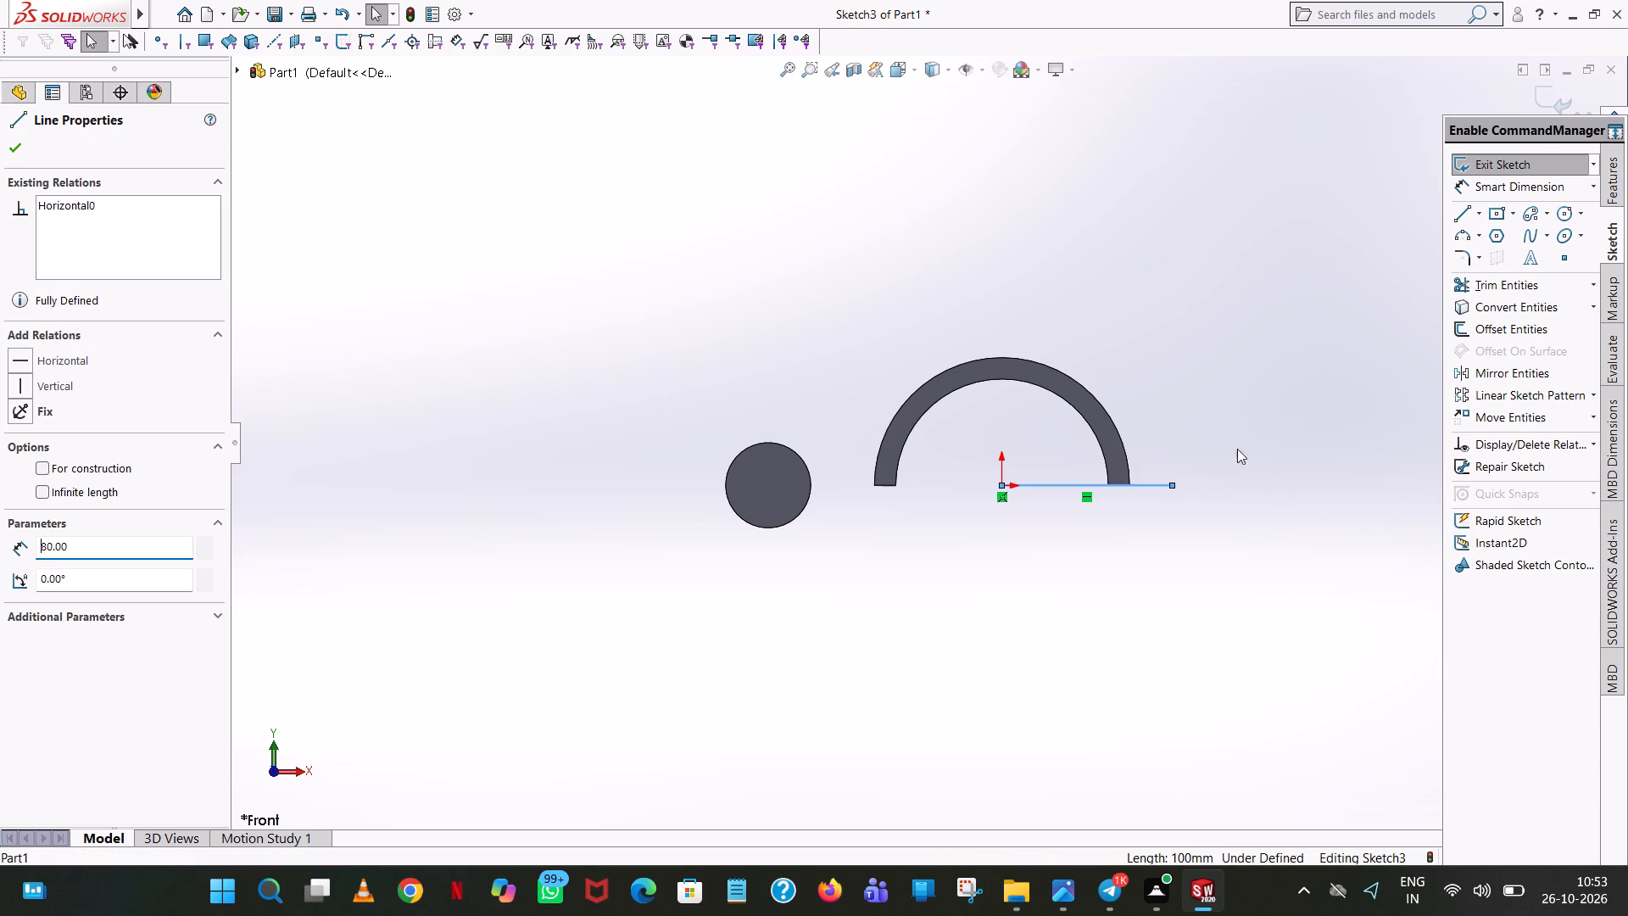
pyautogui.click(602, 327)
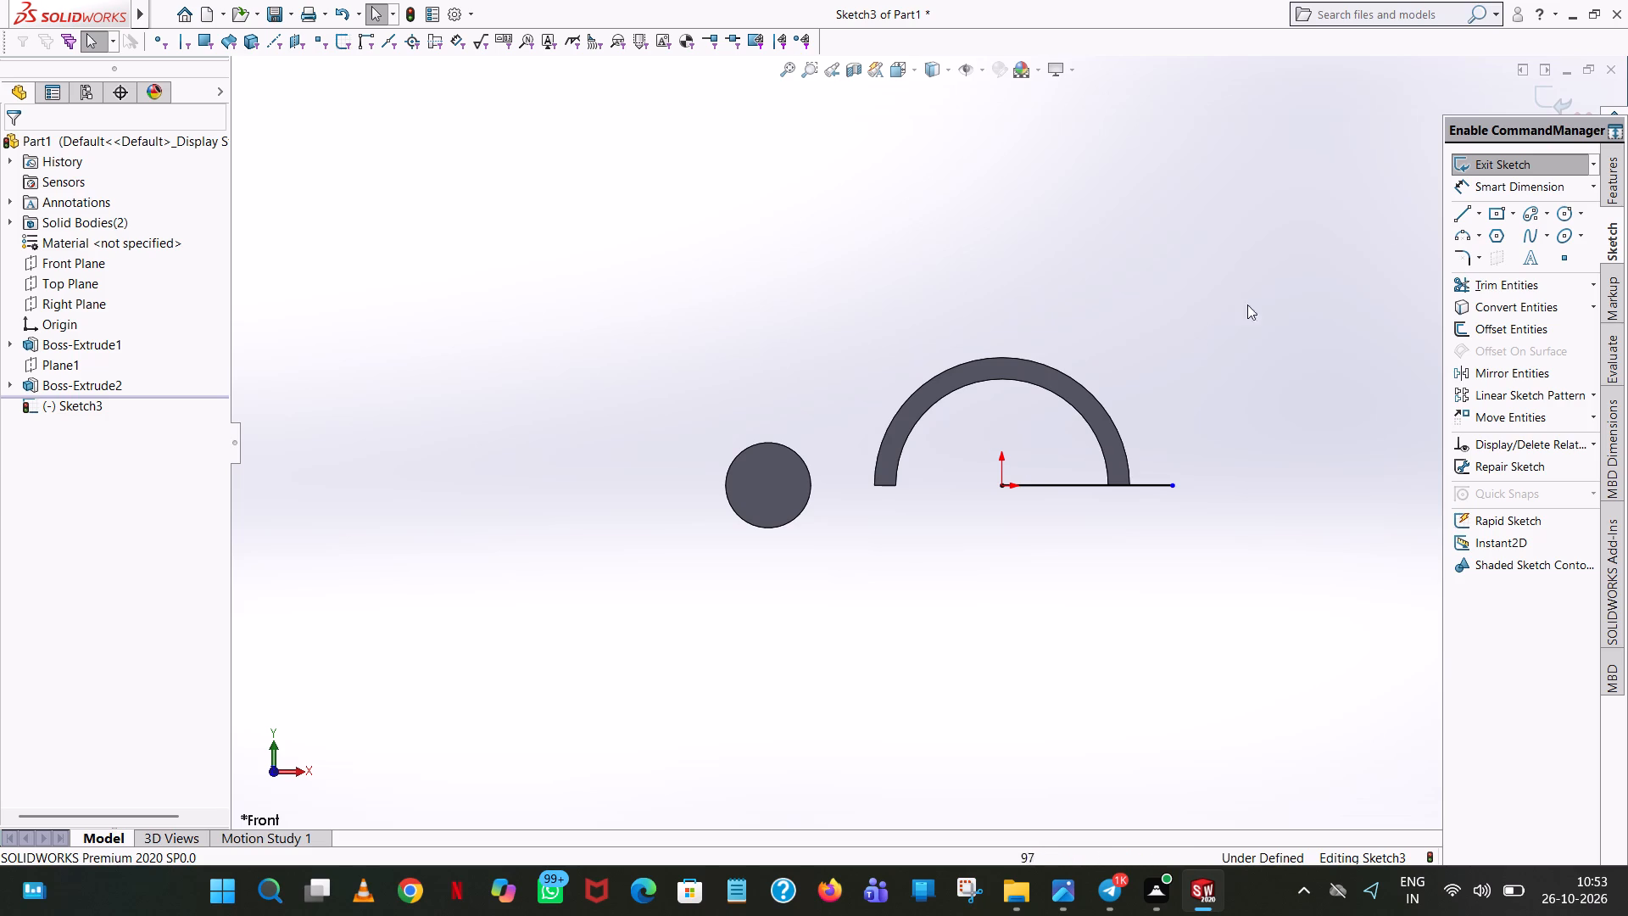
# Sketch a 150 mm vertical line up from the horizontal line's free end, continuing with a 105 mm horizontal line back toward the cylinder side.
pyautogui.click(1460, 221)
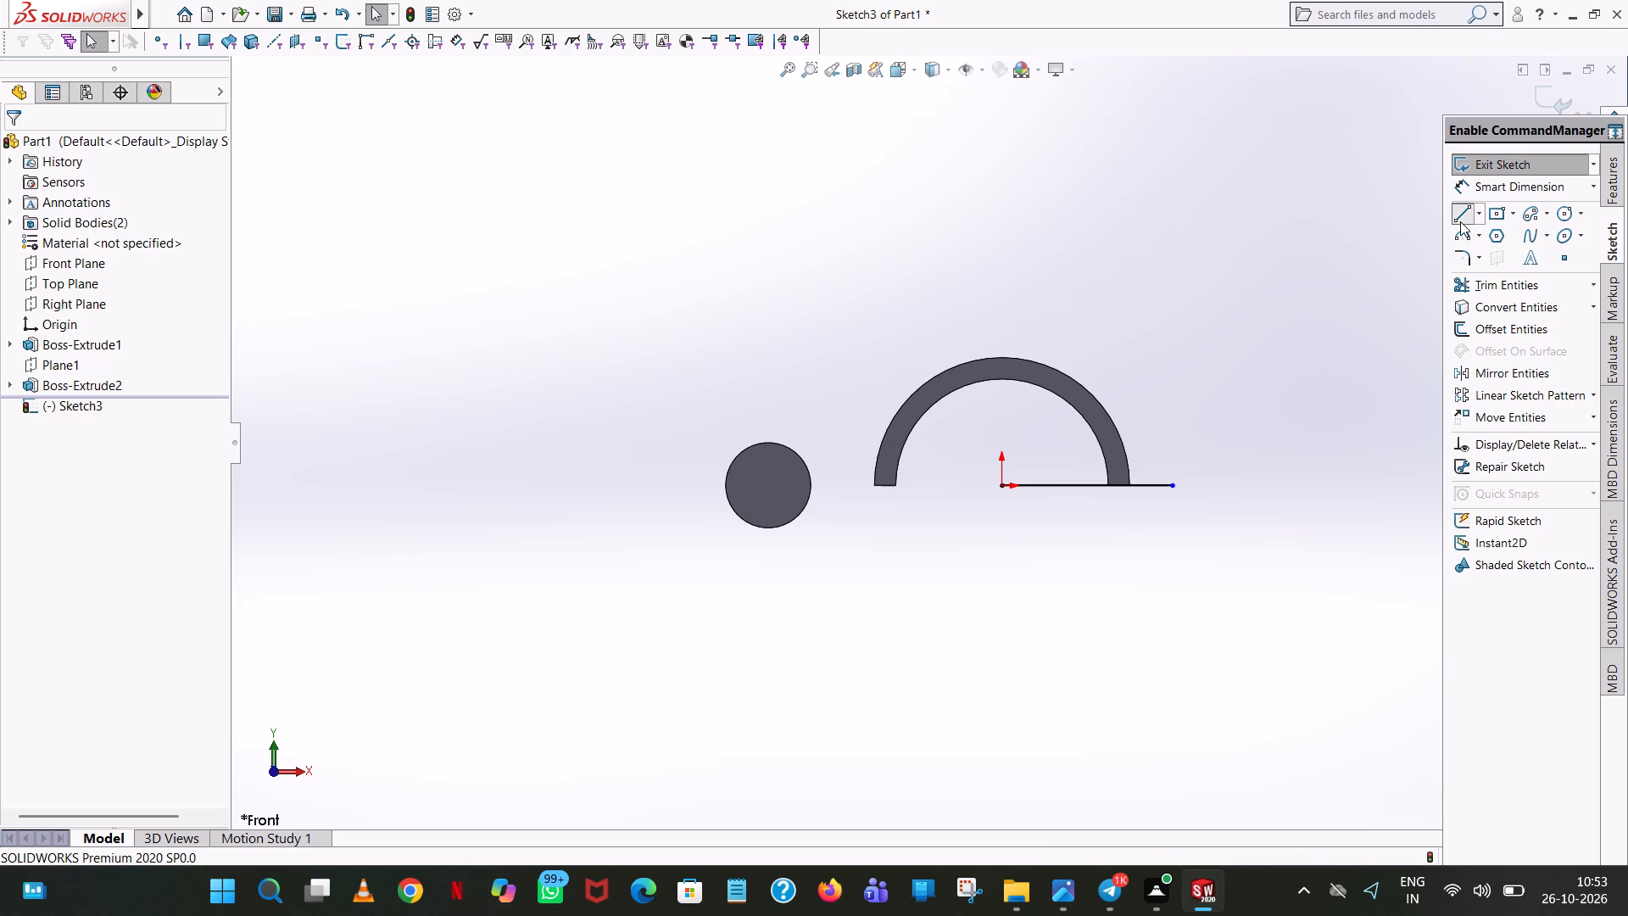
pyautogui.click(1172, 485)
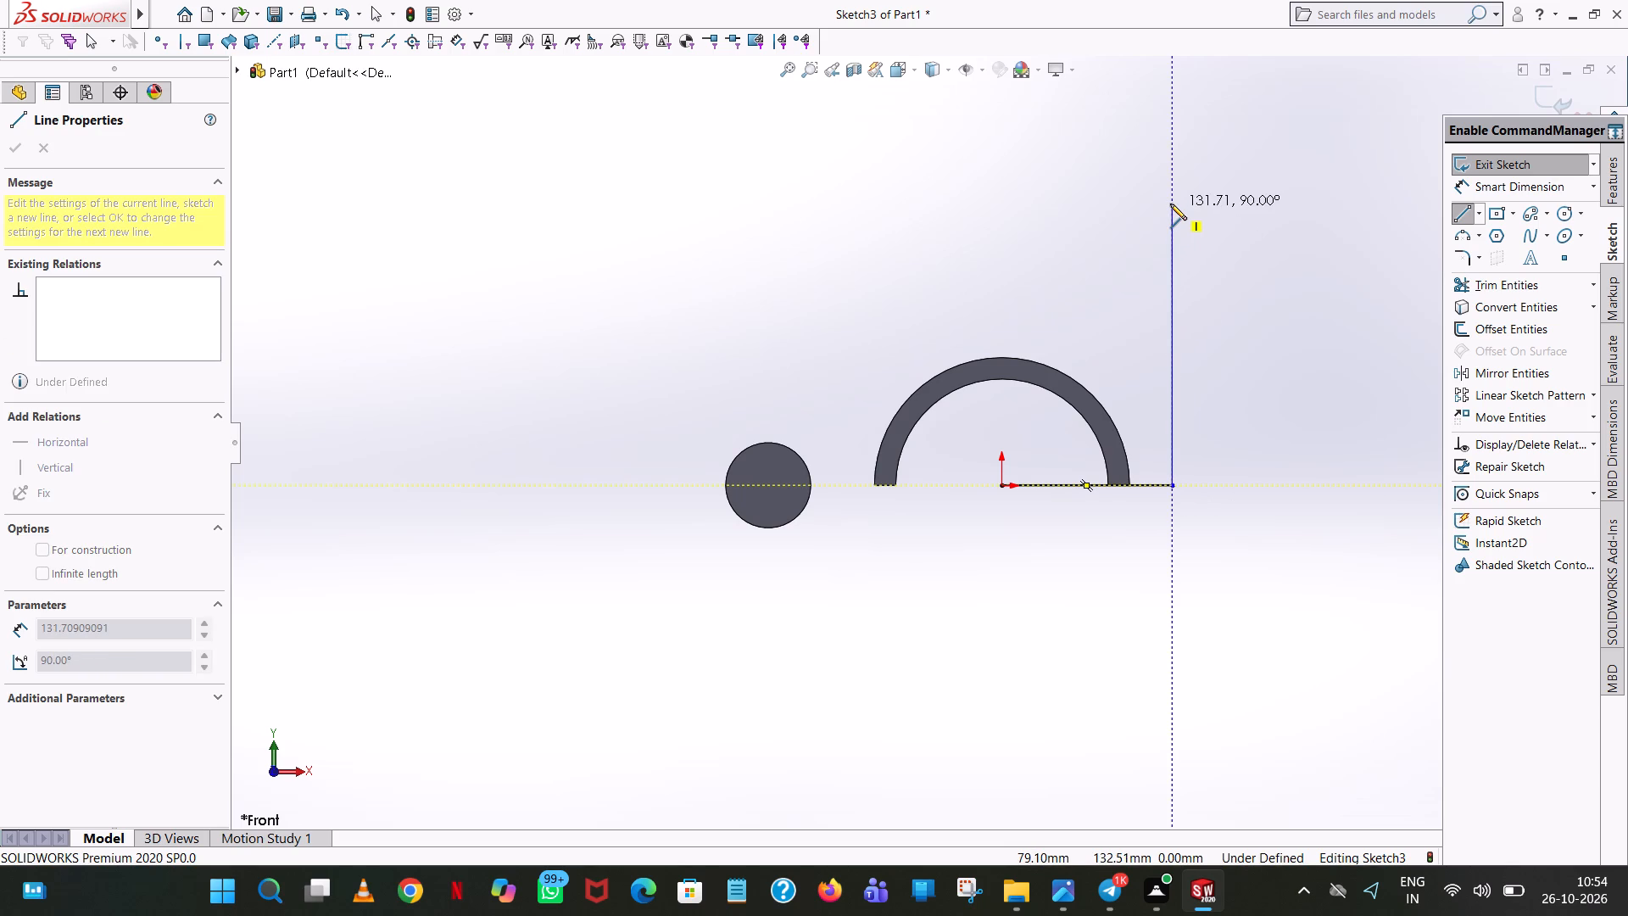
pyautogui.click(1170, 204)
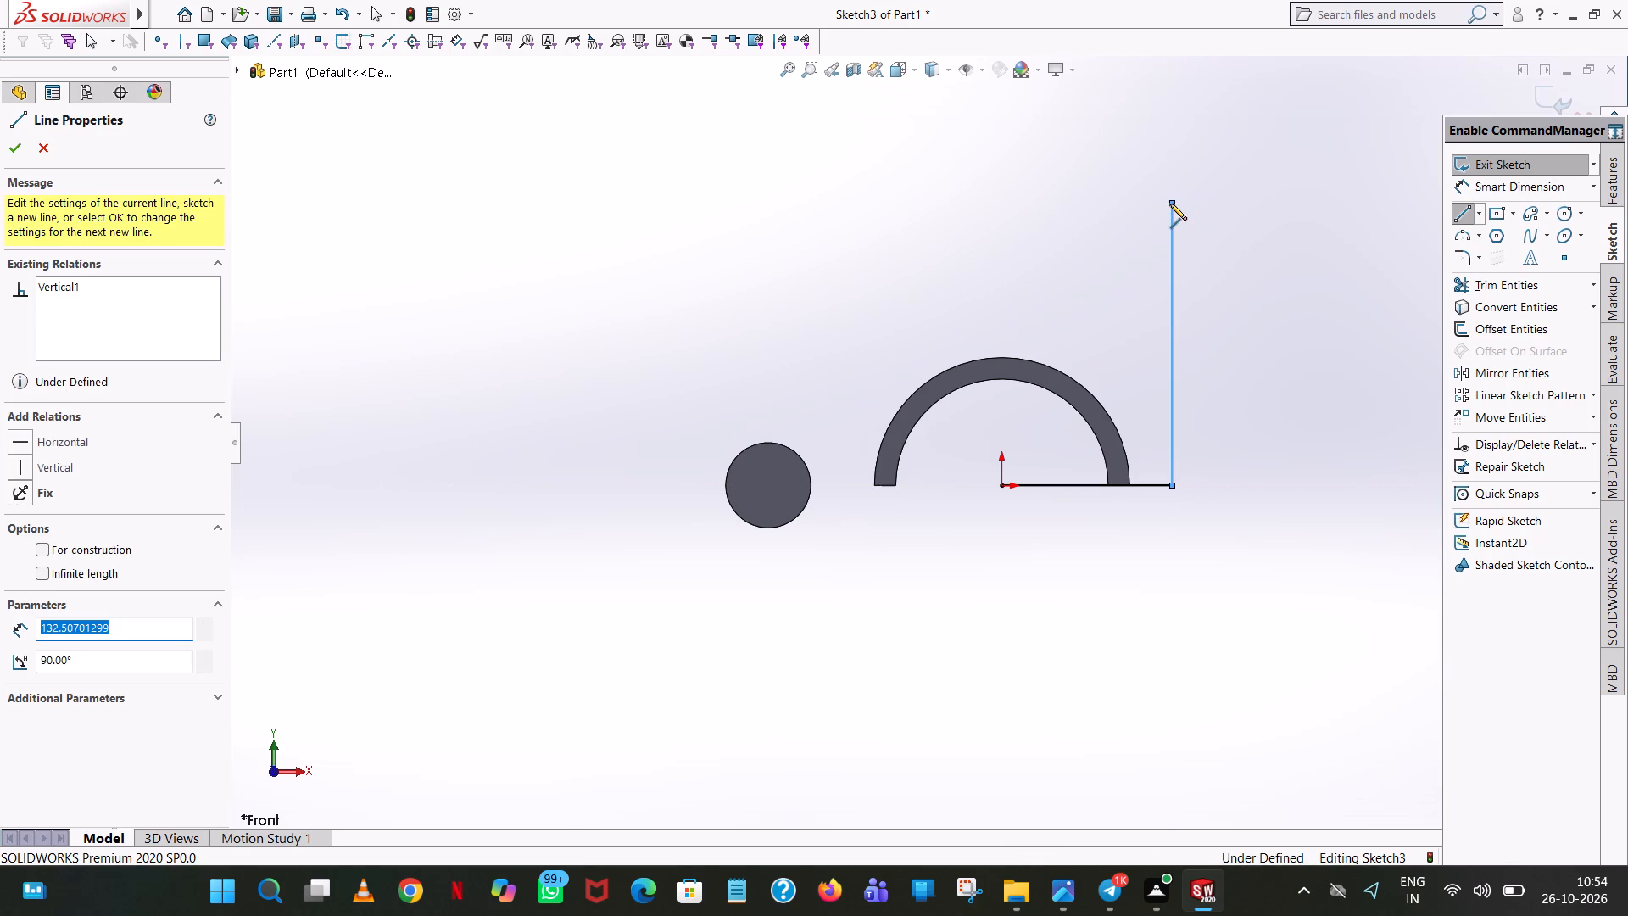
pyautogui.write('150')
pyautogui.press('Return')
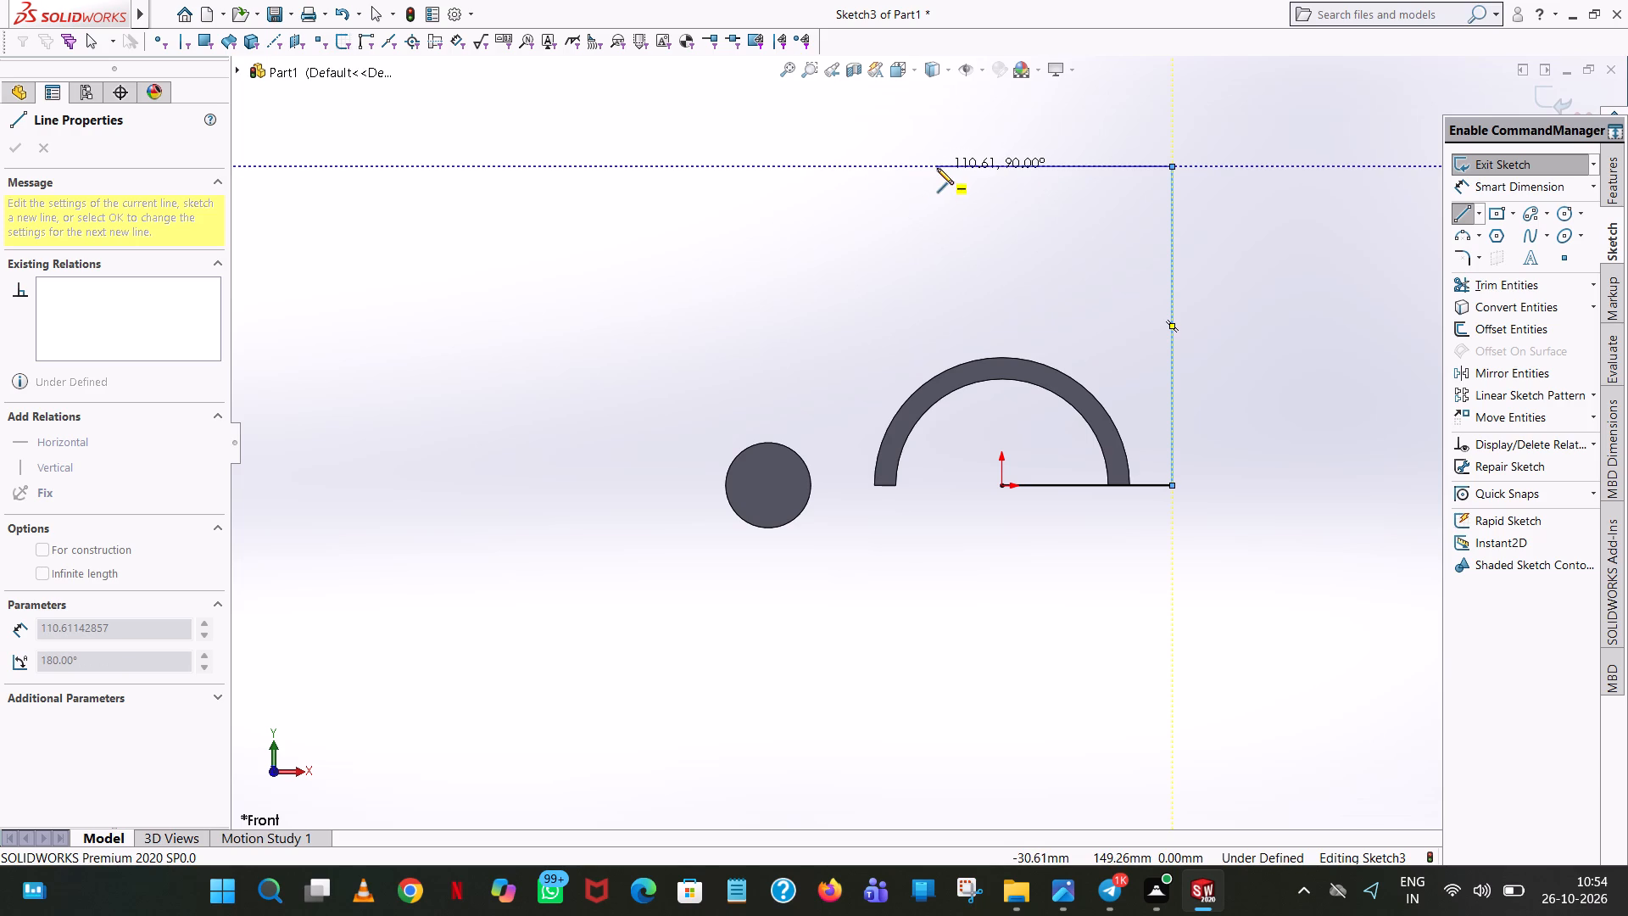
pyautogui.click(987, 166)
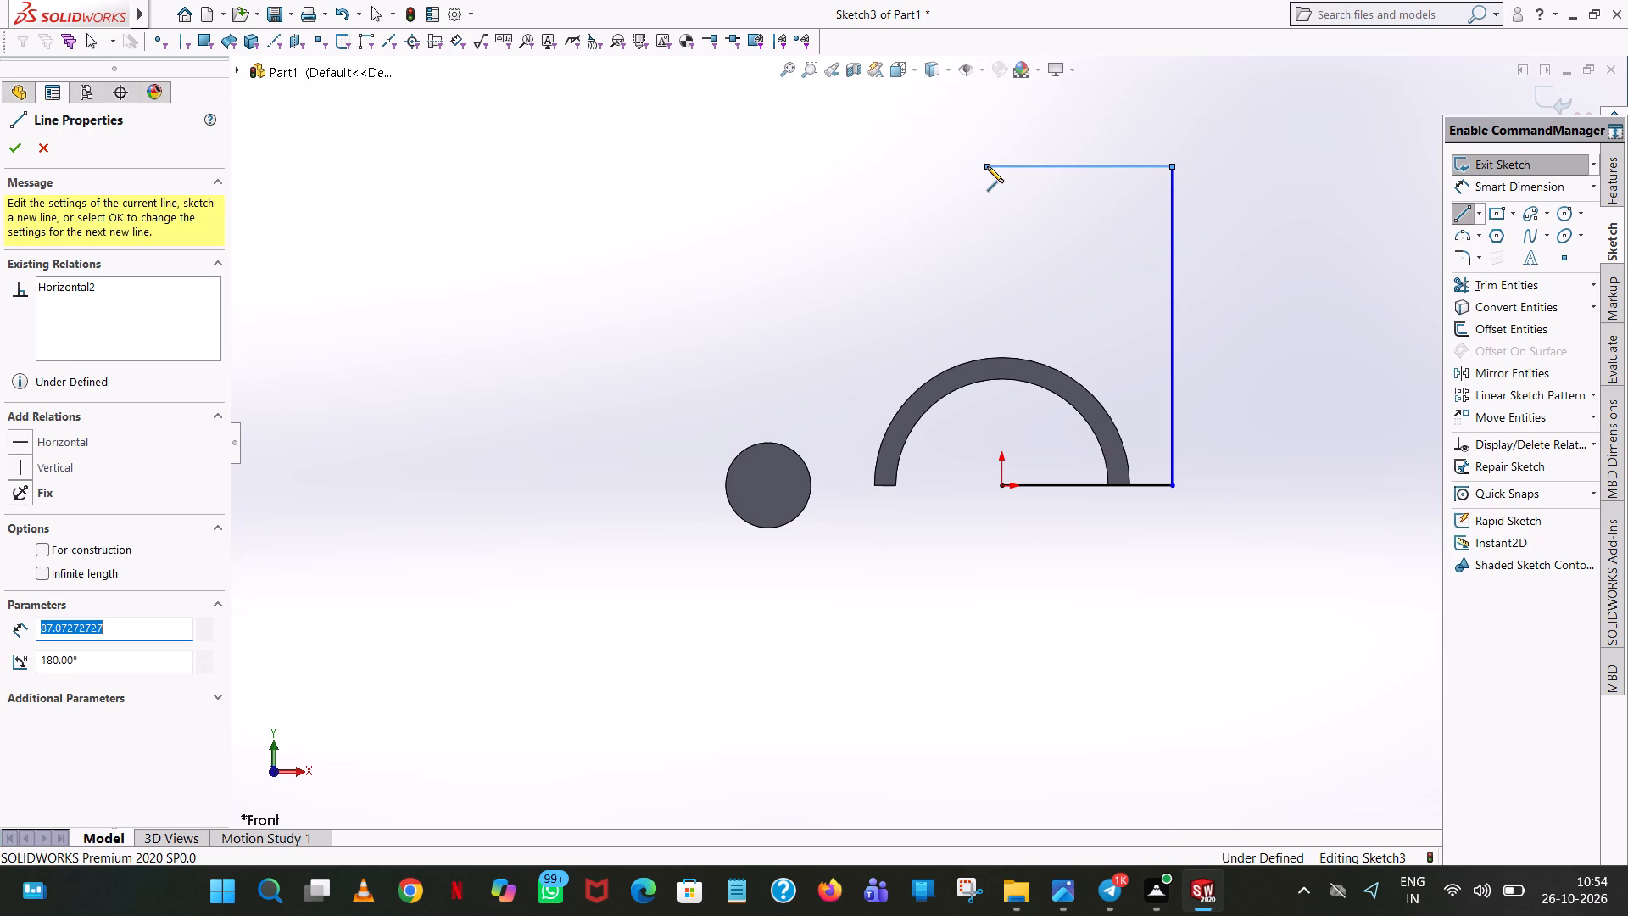
pyautogui.write('105')
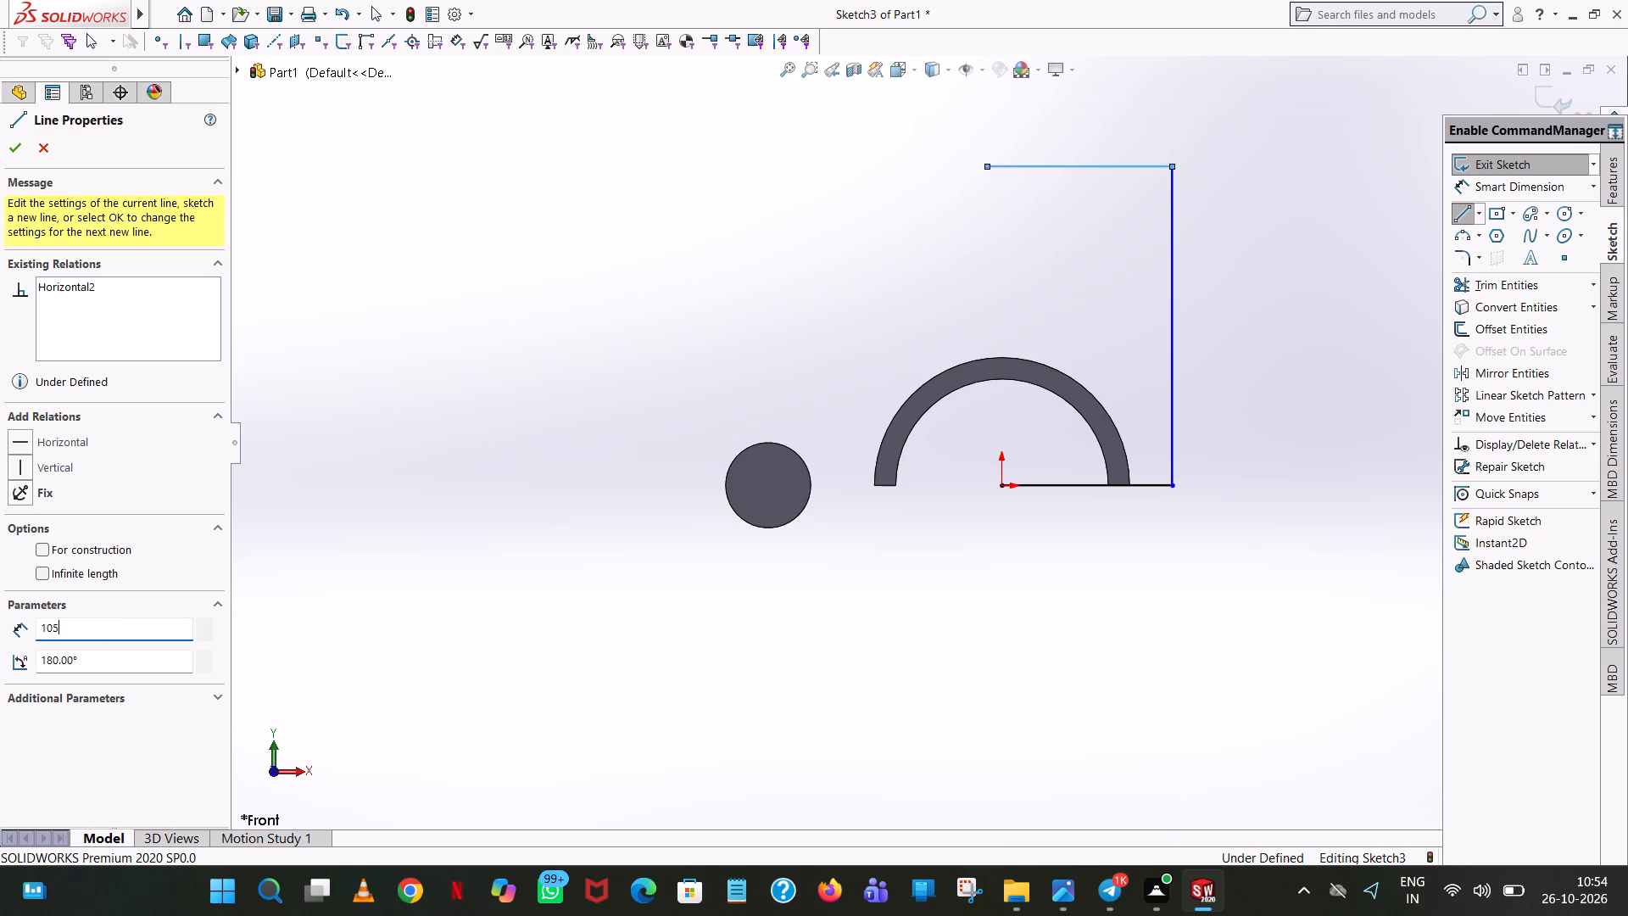
pyautogui.press('Return')
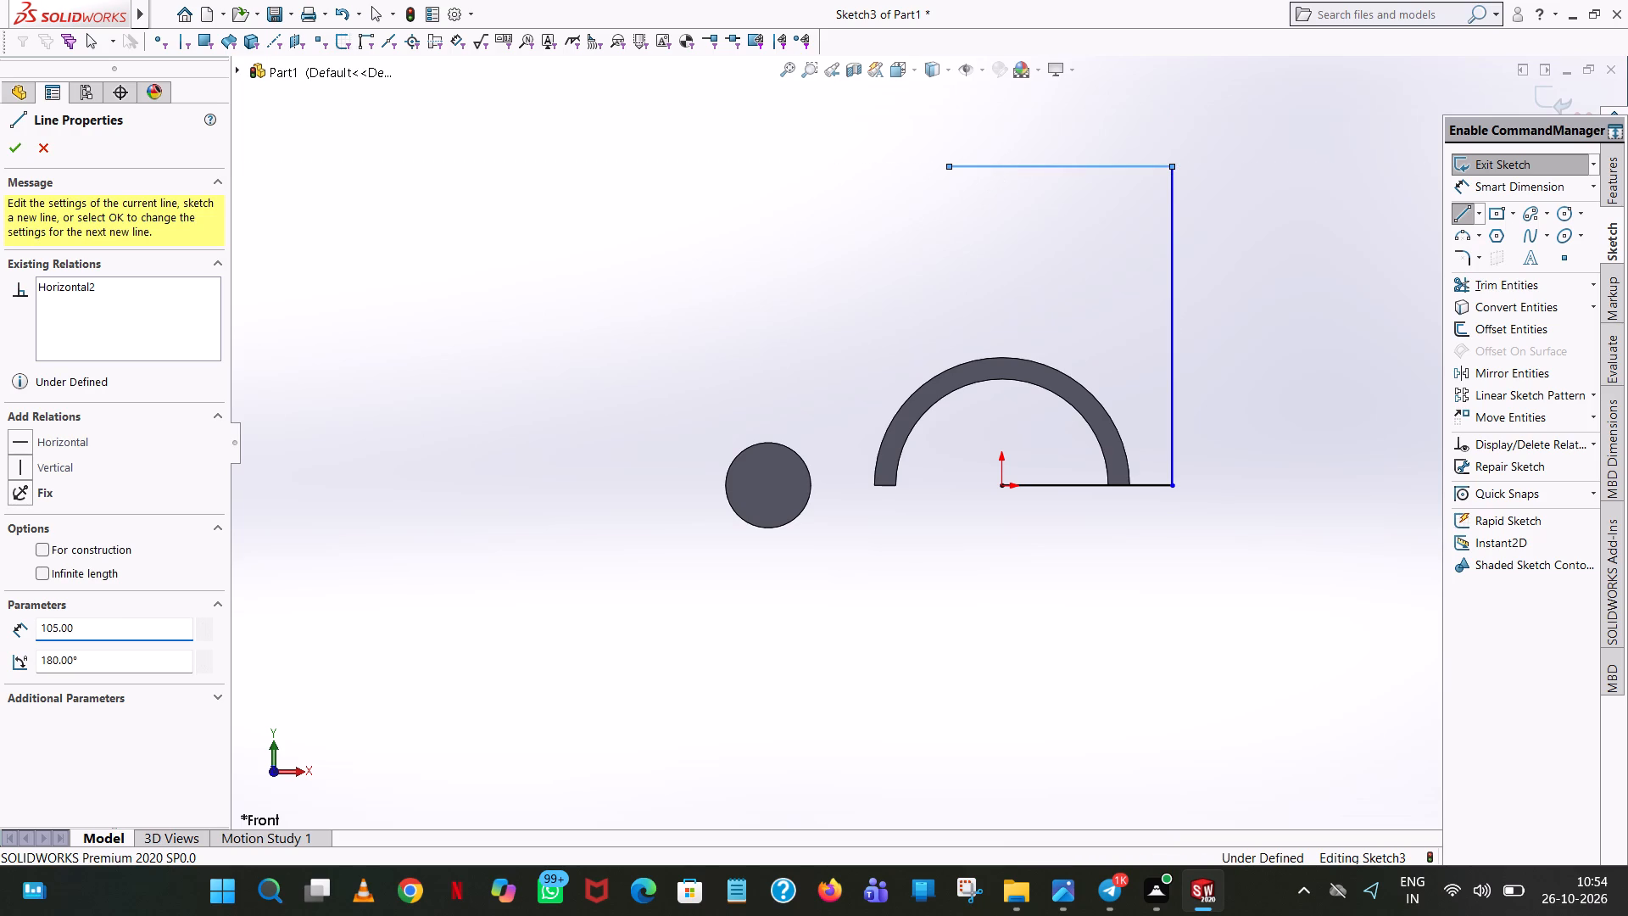
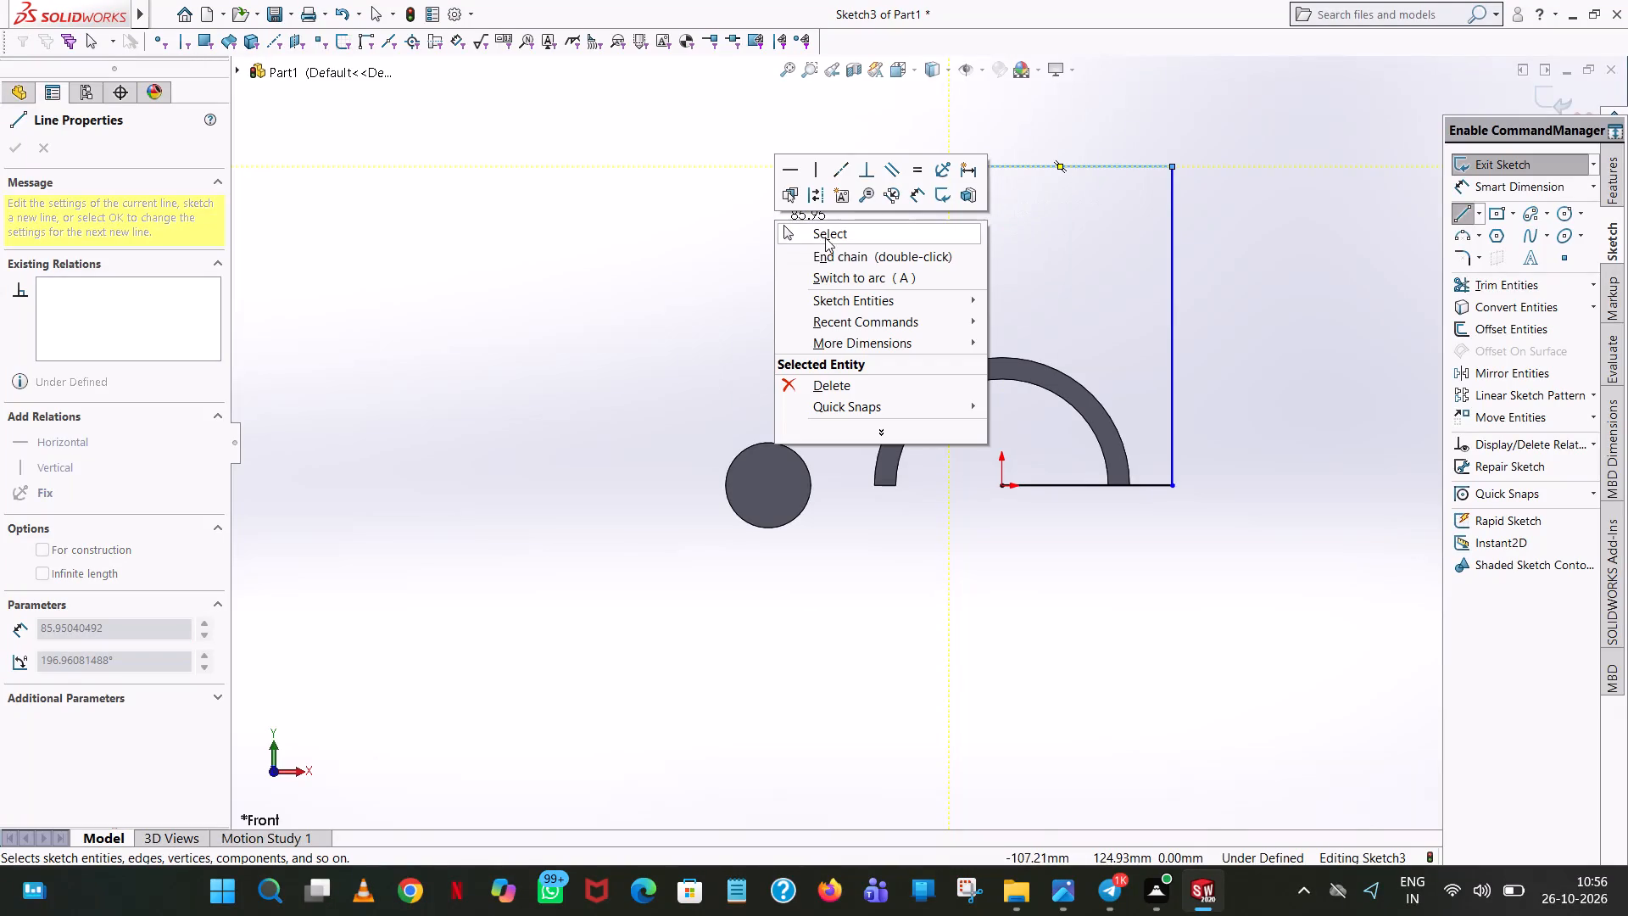
# End the line chain at the free end of the 105 mm horizontal line.
pyautogui.click(826, 237)
pyautogui.click(1036, 171)
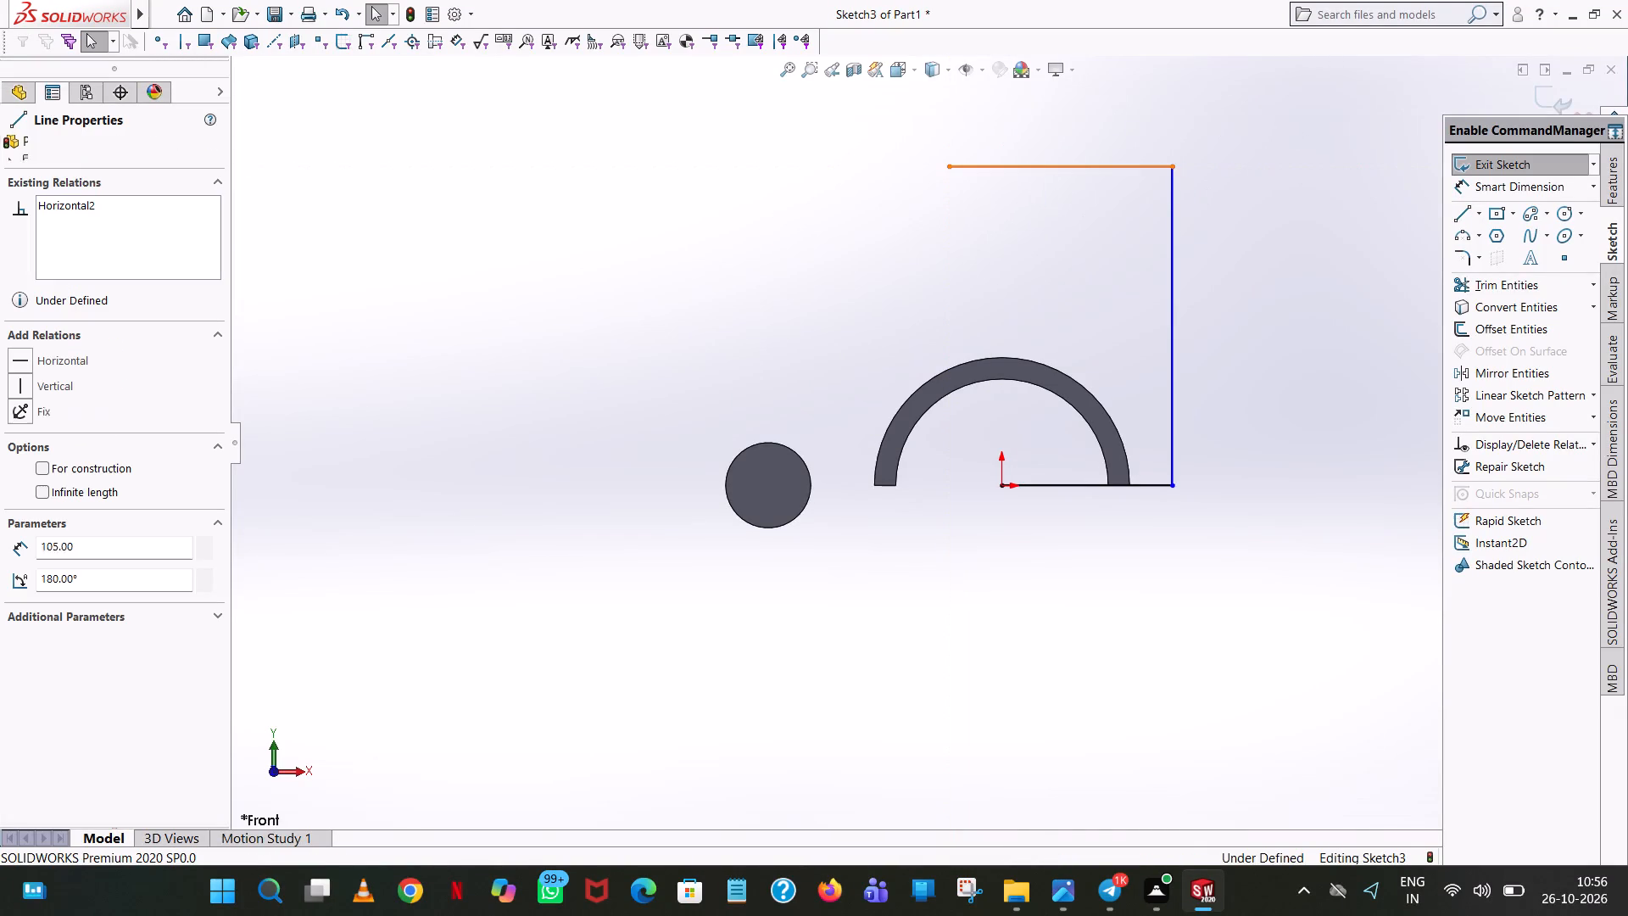
pyautogui.click(828, 232)
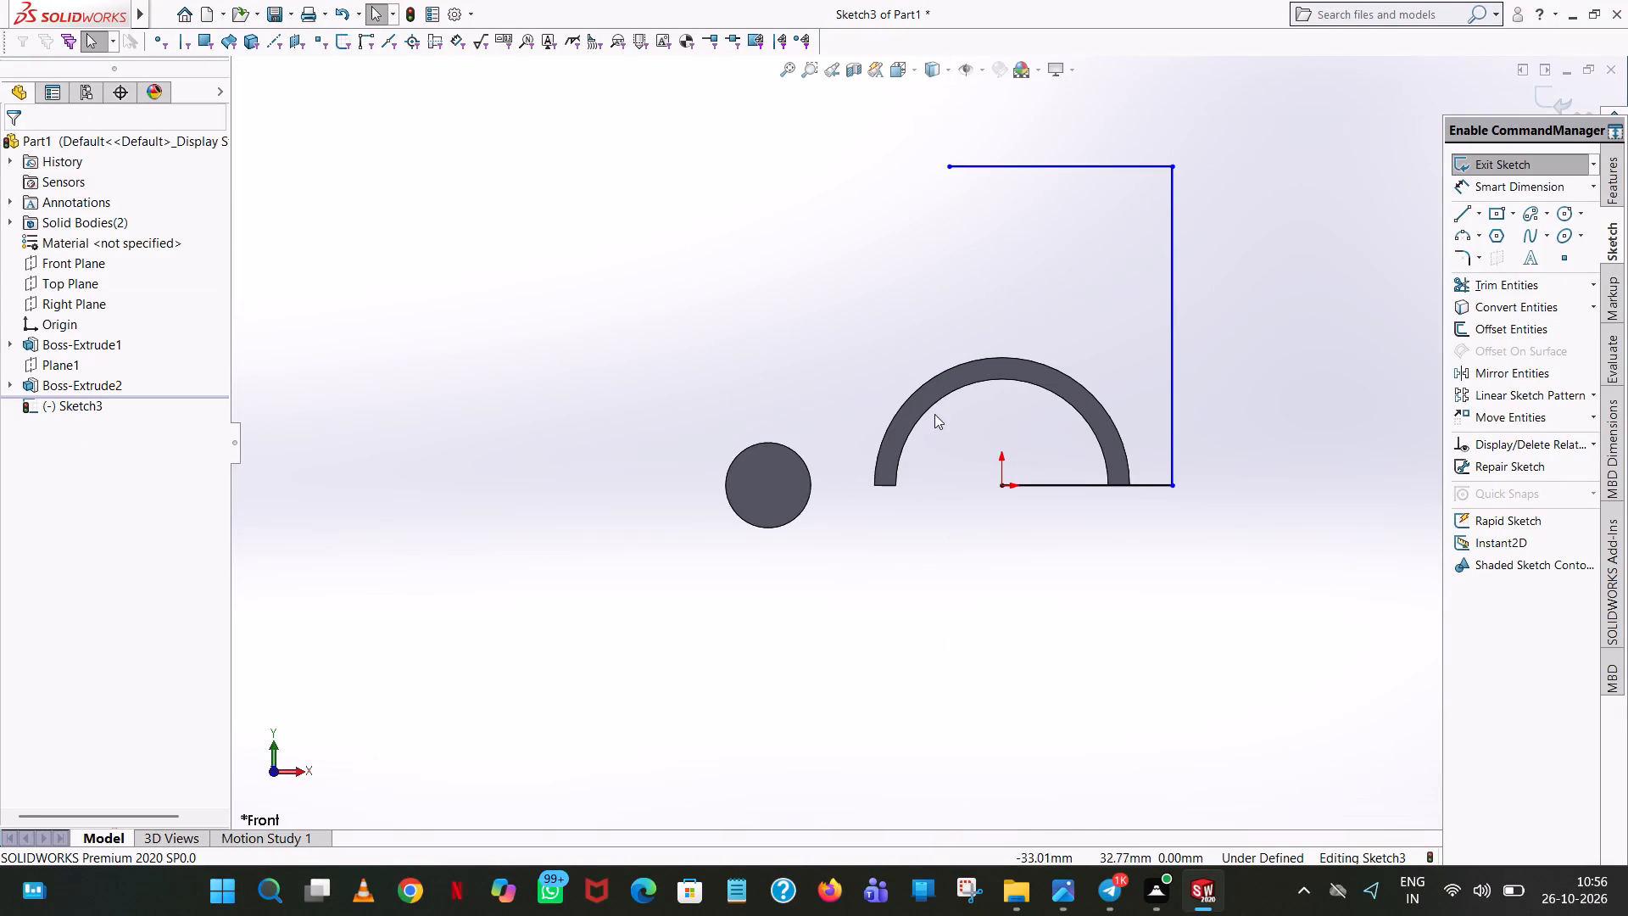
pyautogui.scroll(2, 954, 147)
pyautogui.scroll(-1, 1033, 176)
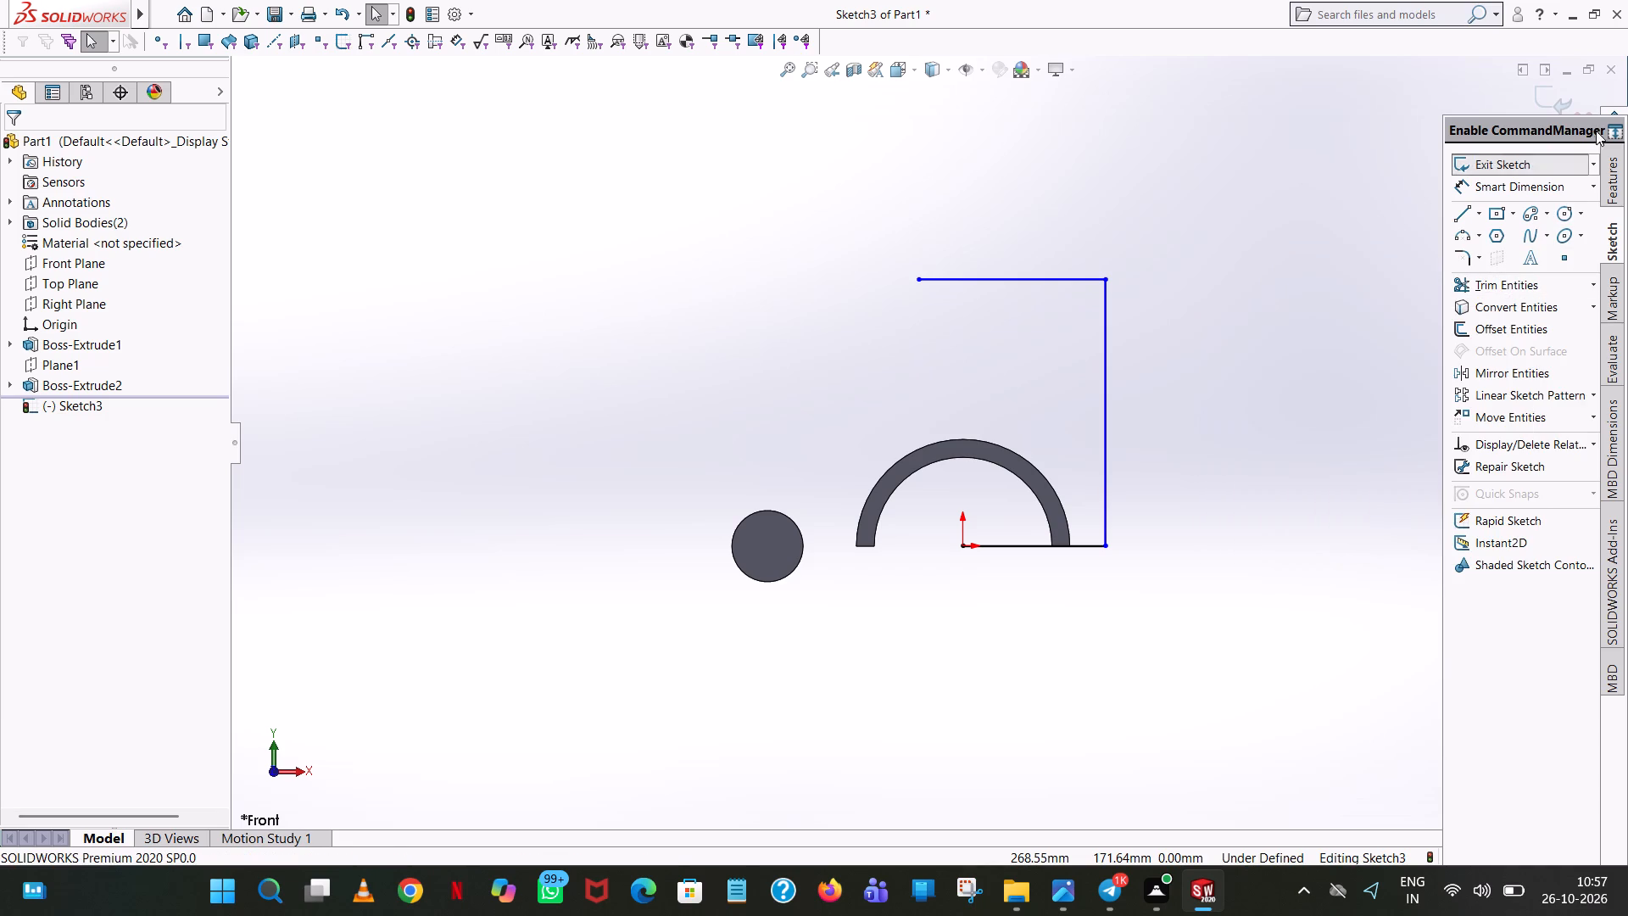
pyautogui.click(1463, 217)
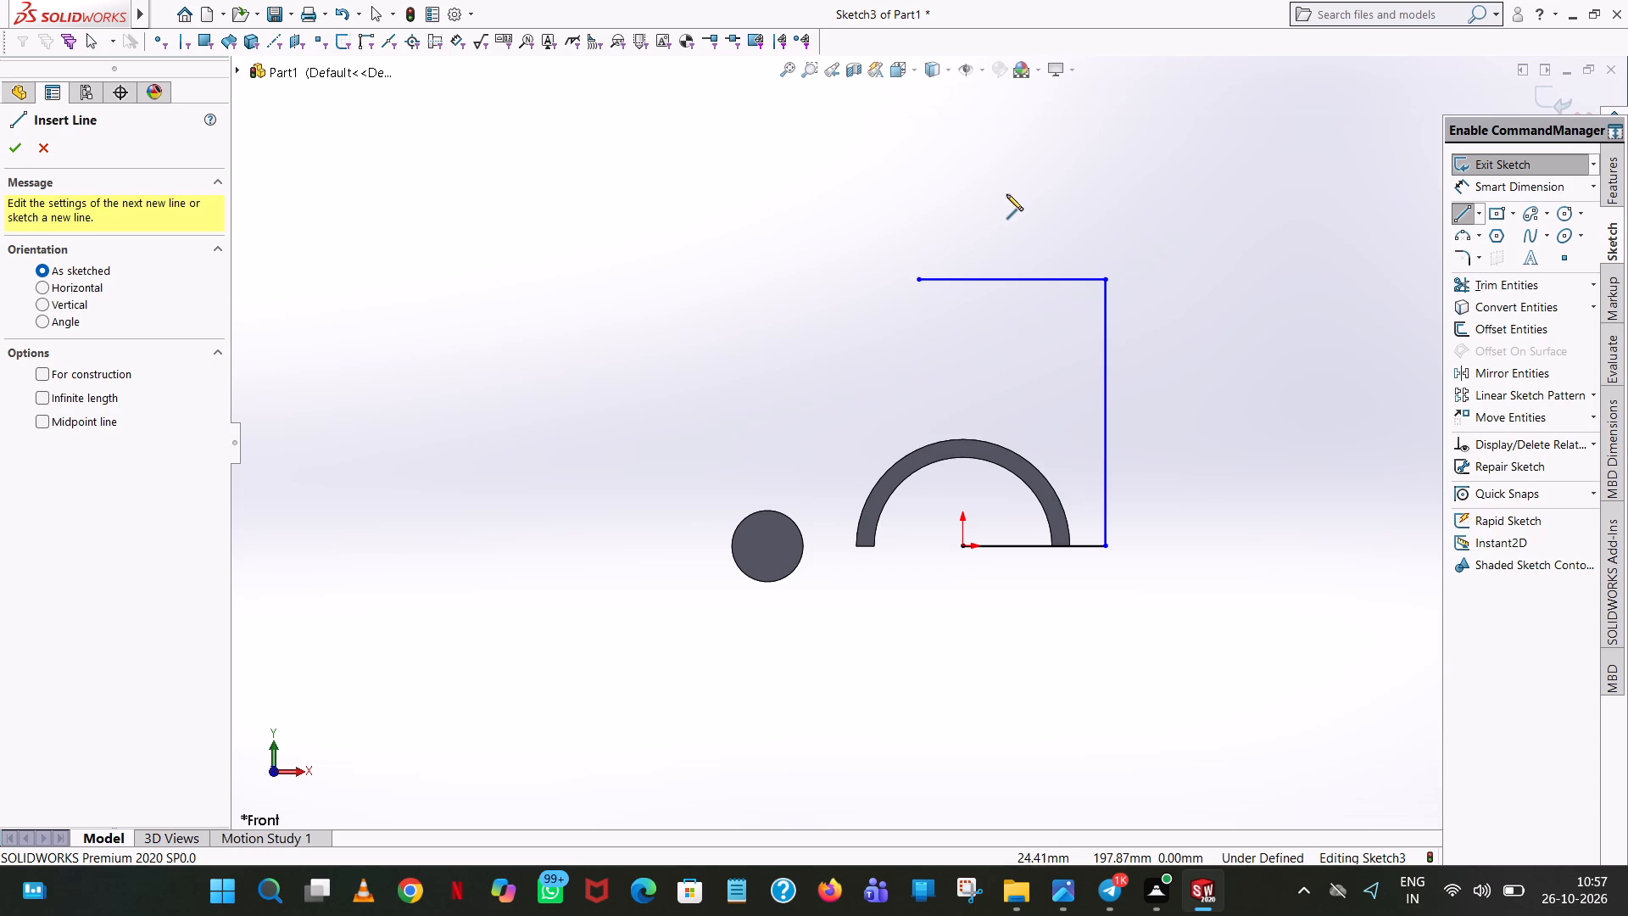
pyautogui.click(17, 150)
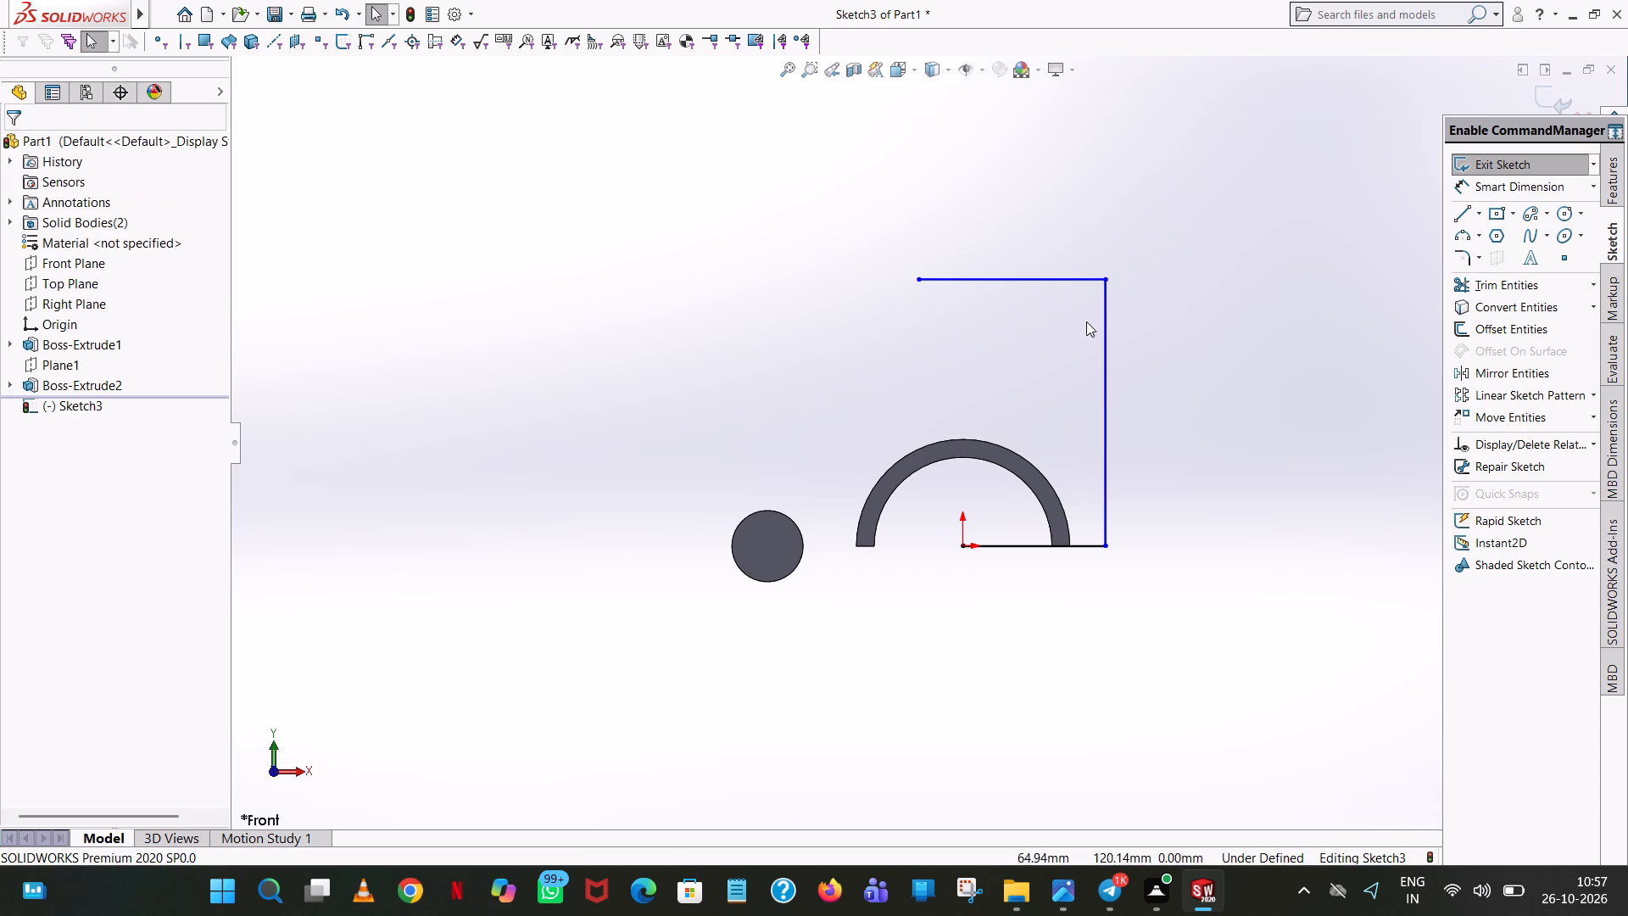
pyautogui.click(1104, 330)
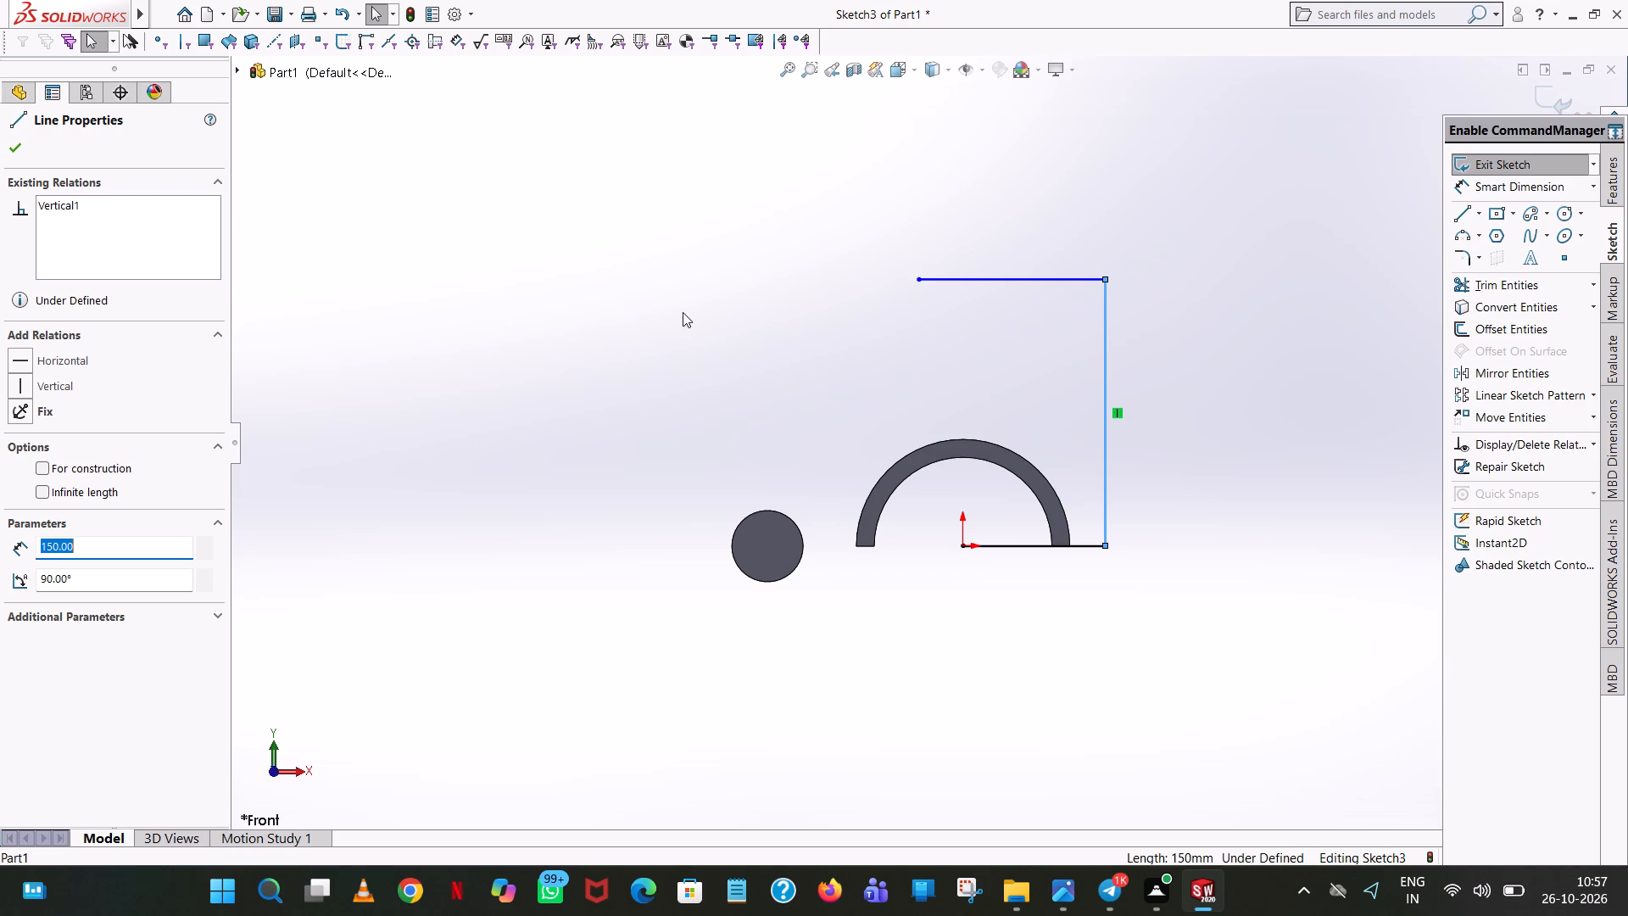
# Sketch a vertical line about 95 mm long from the 105 mm line's free end down to the half-ring's outer arc.
pyautogui.click(1464, 207)
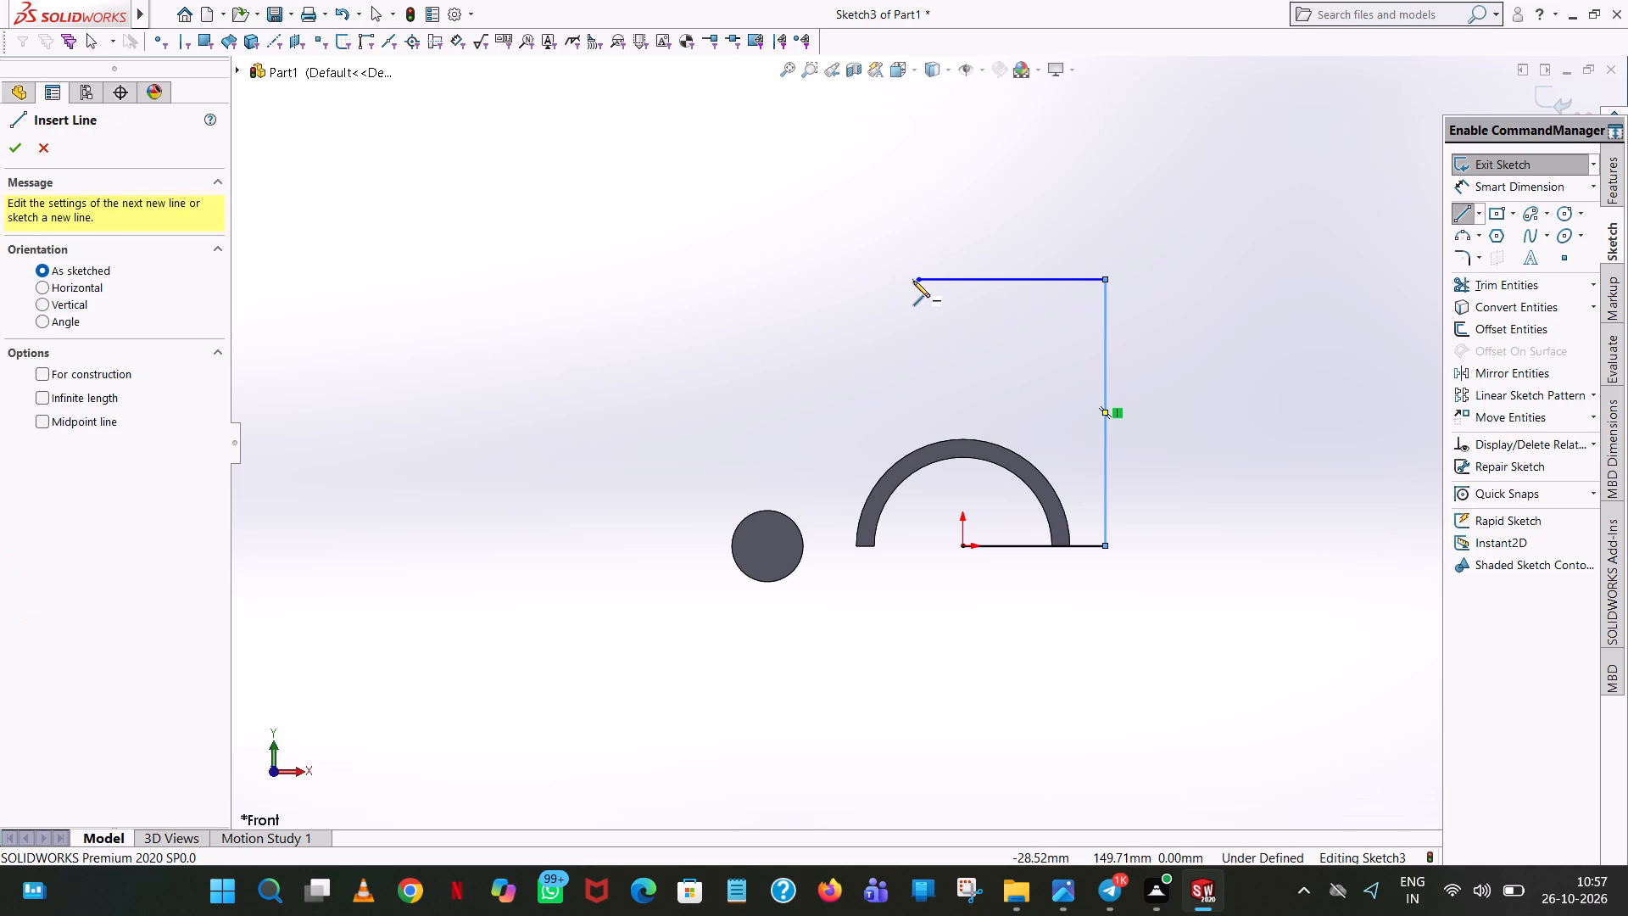
pyautogui.click(917, 279)
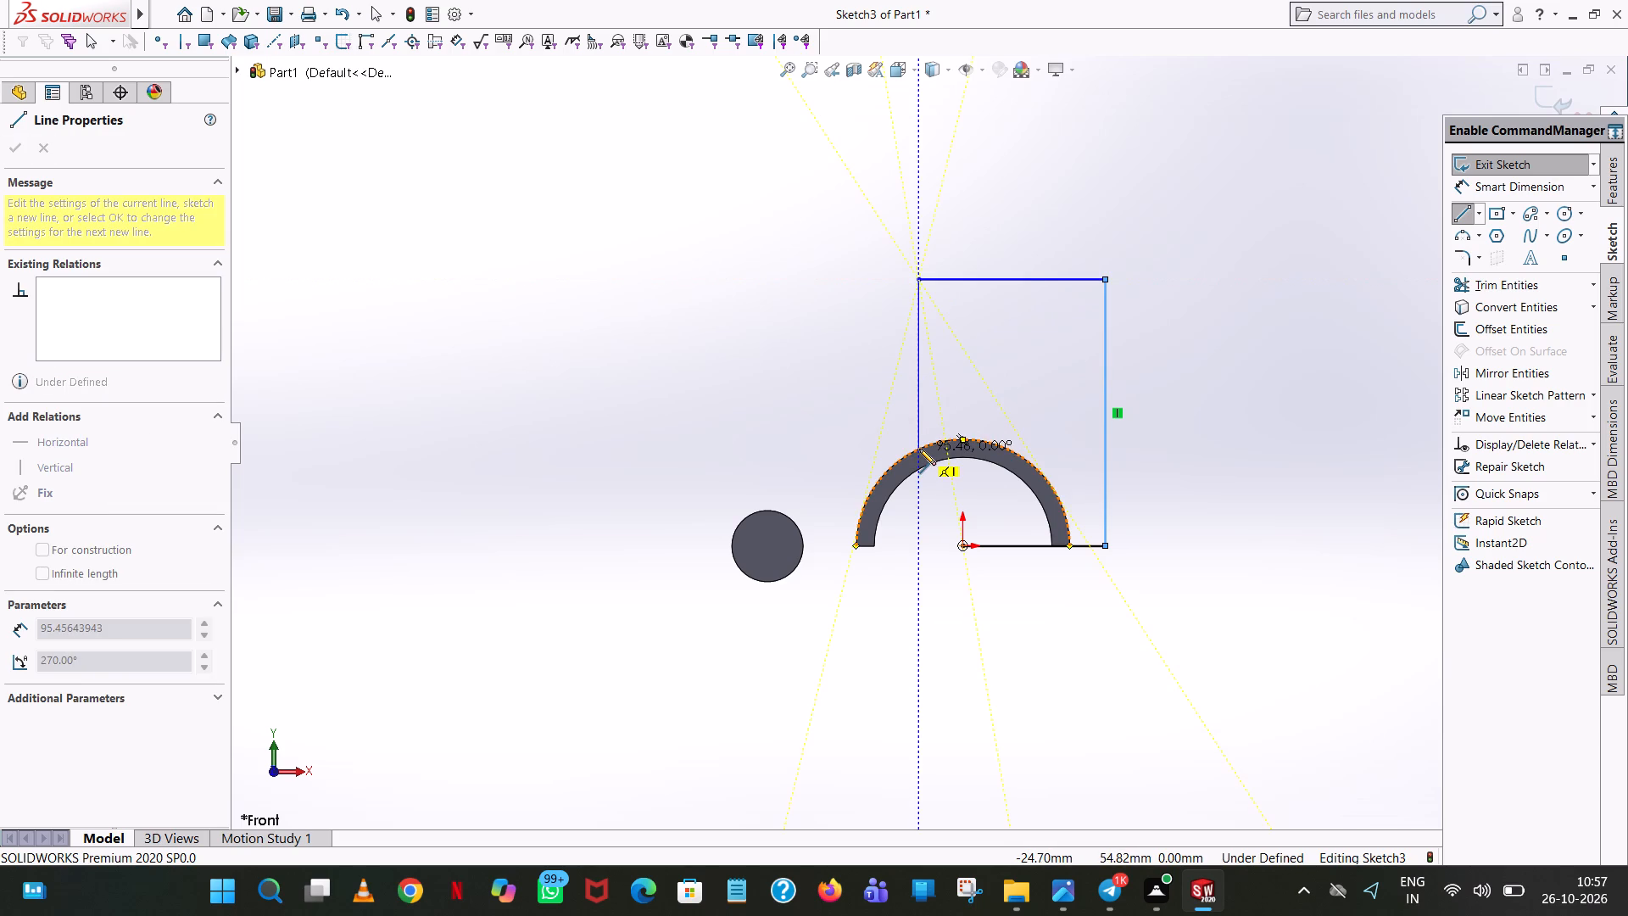
pyautogui.scroll(-3, 919, 449)
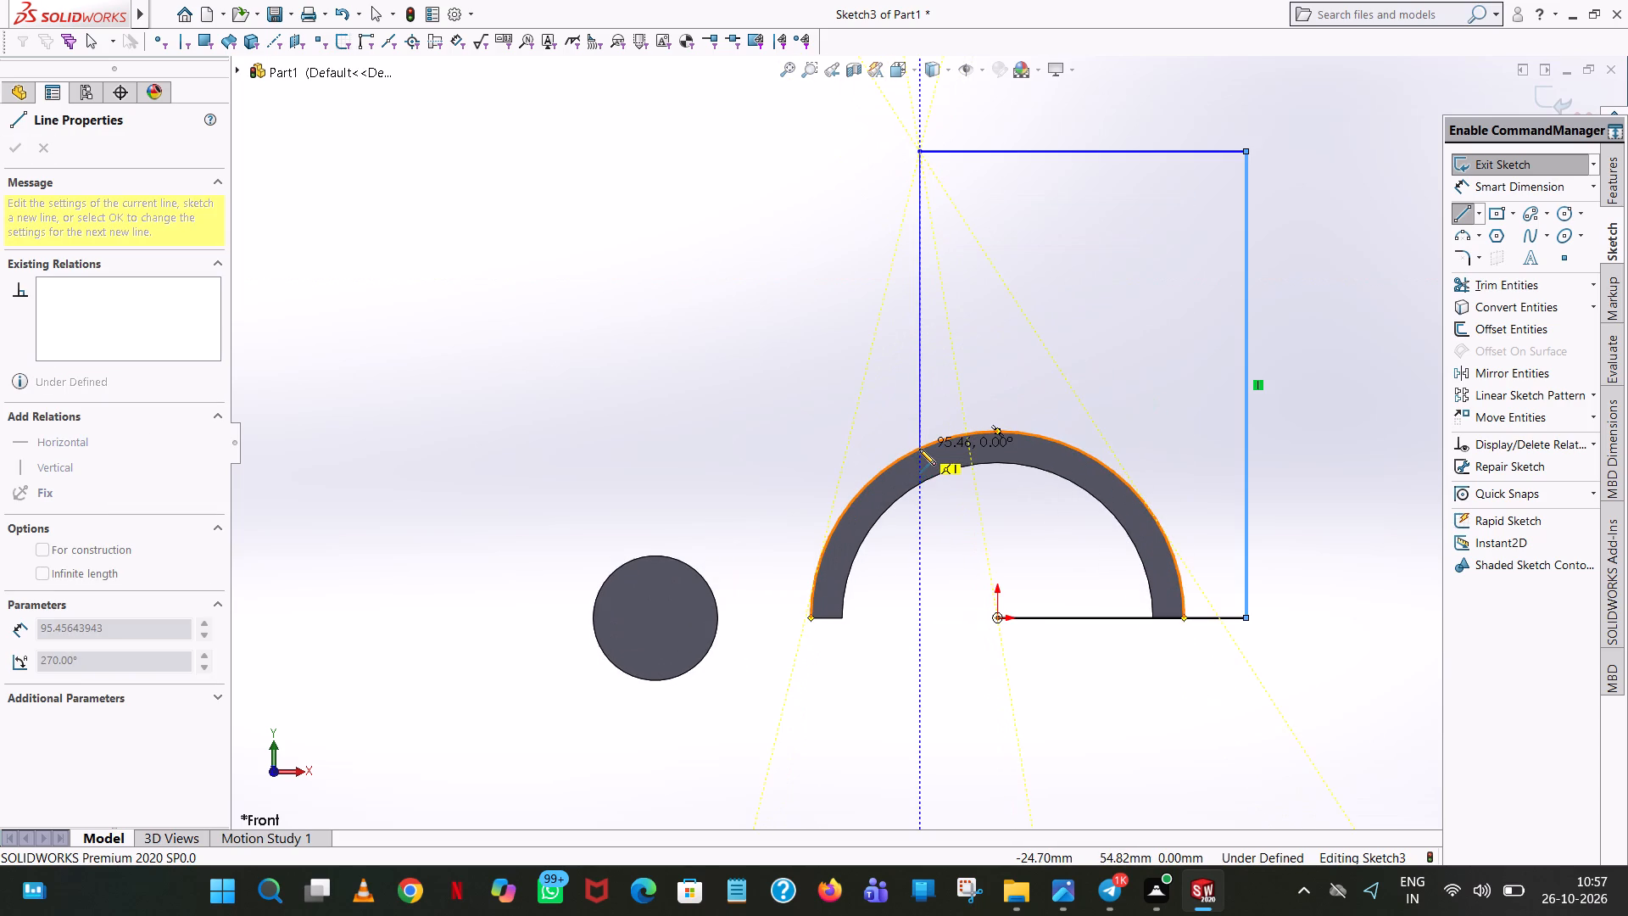
pyautogui.click(919, 449)
pyautogui.rightClick(919, 449)
pyautogui.click(979, 472)
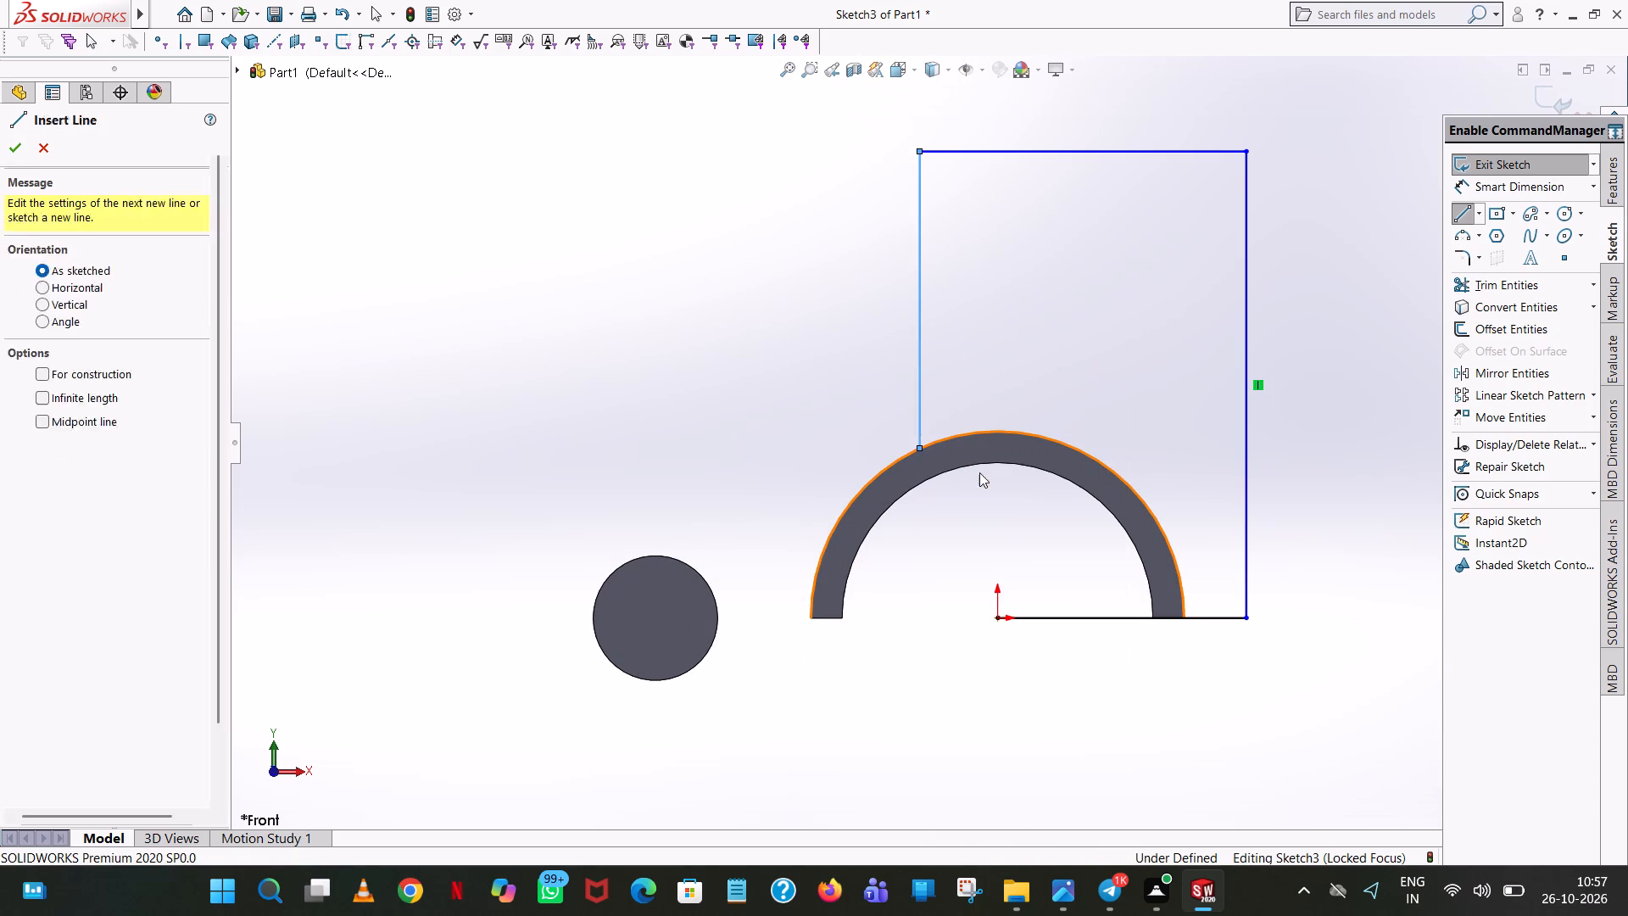
pyautogui.click(733, 248)
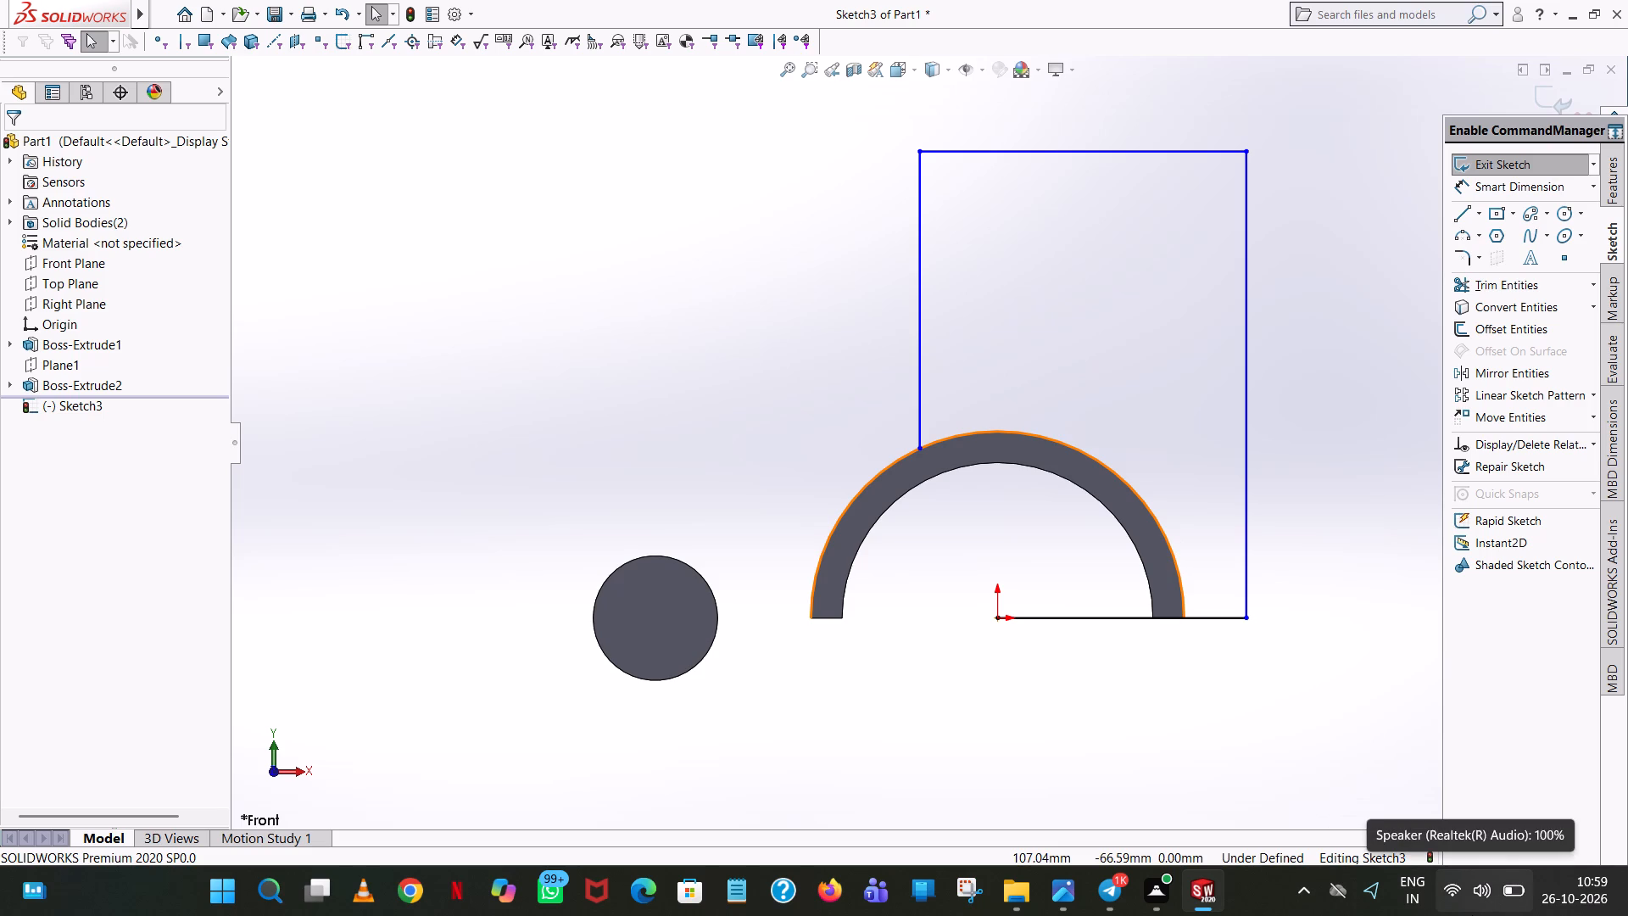
# Sketch a circle centred on the origin with a 60 mm radius, matching the half-ring's outer edge.
pyautogui.scroll(1, 1472, 915)
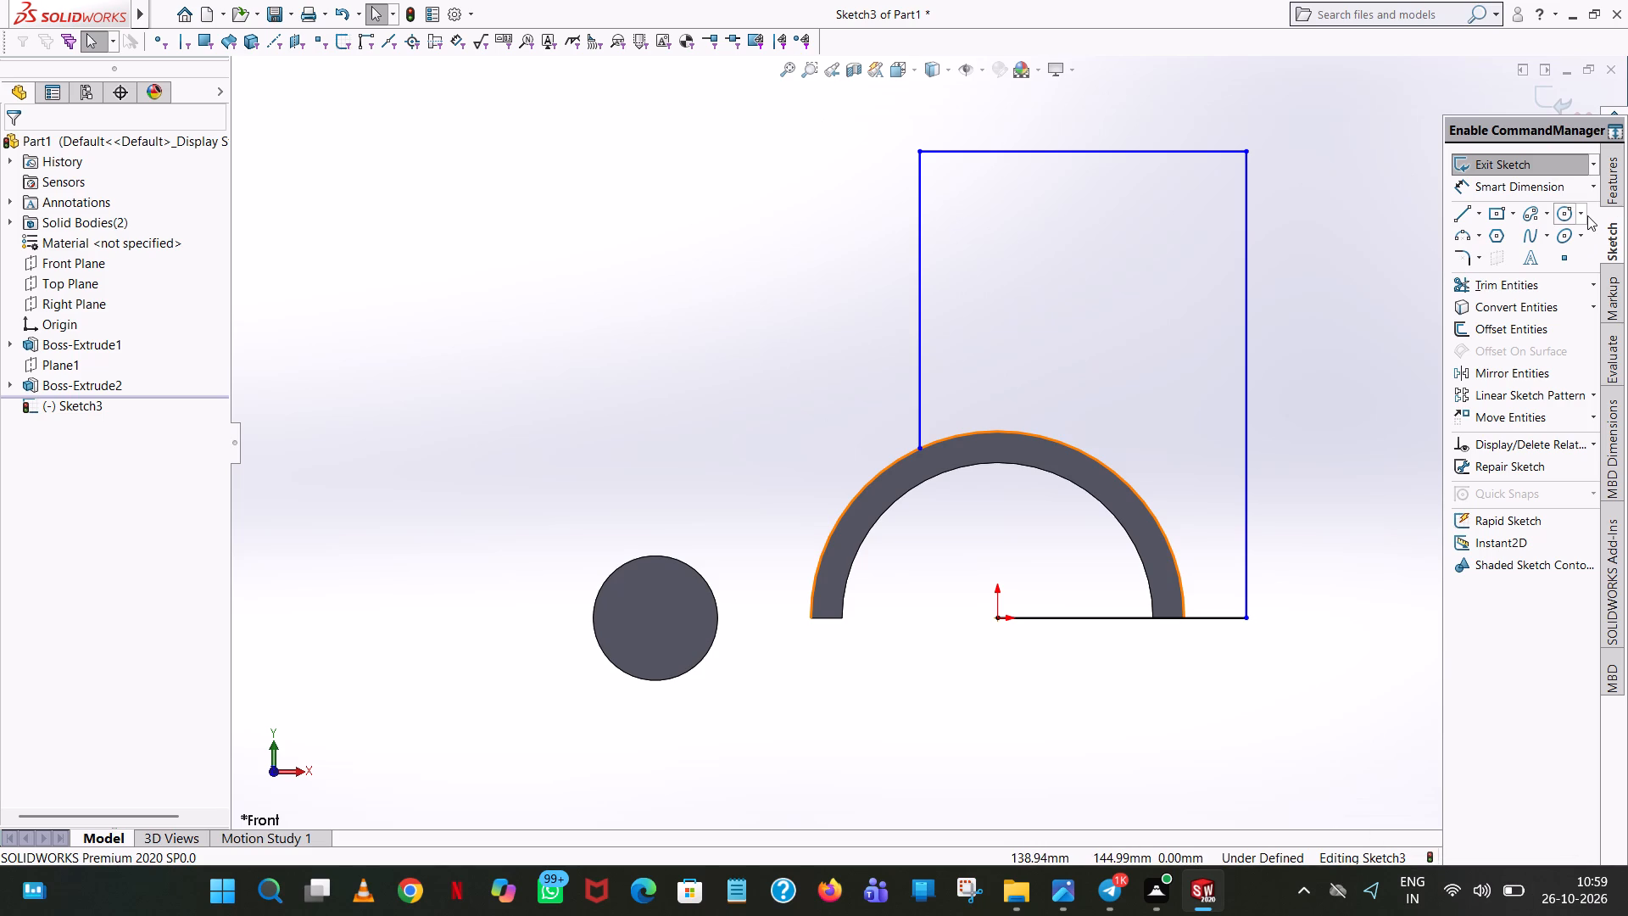
pyautogui.click(801, 270)
pyautogui.click(1565, 211)
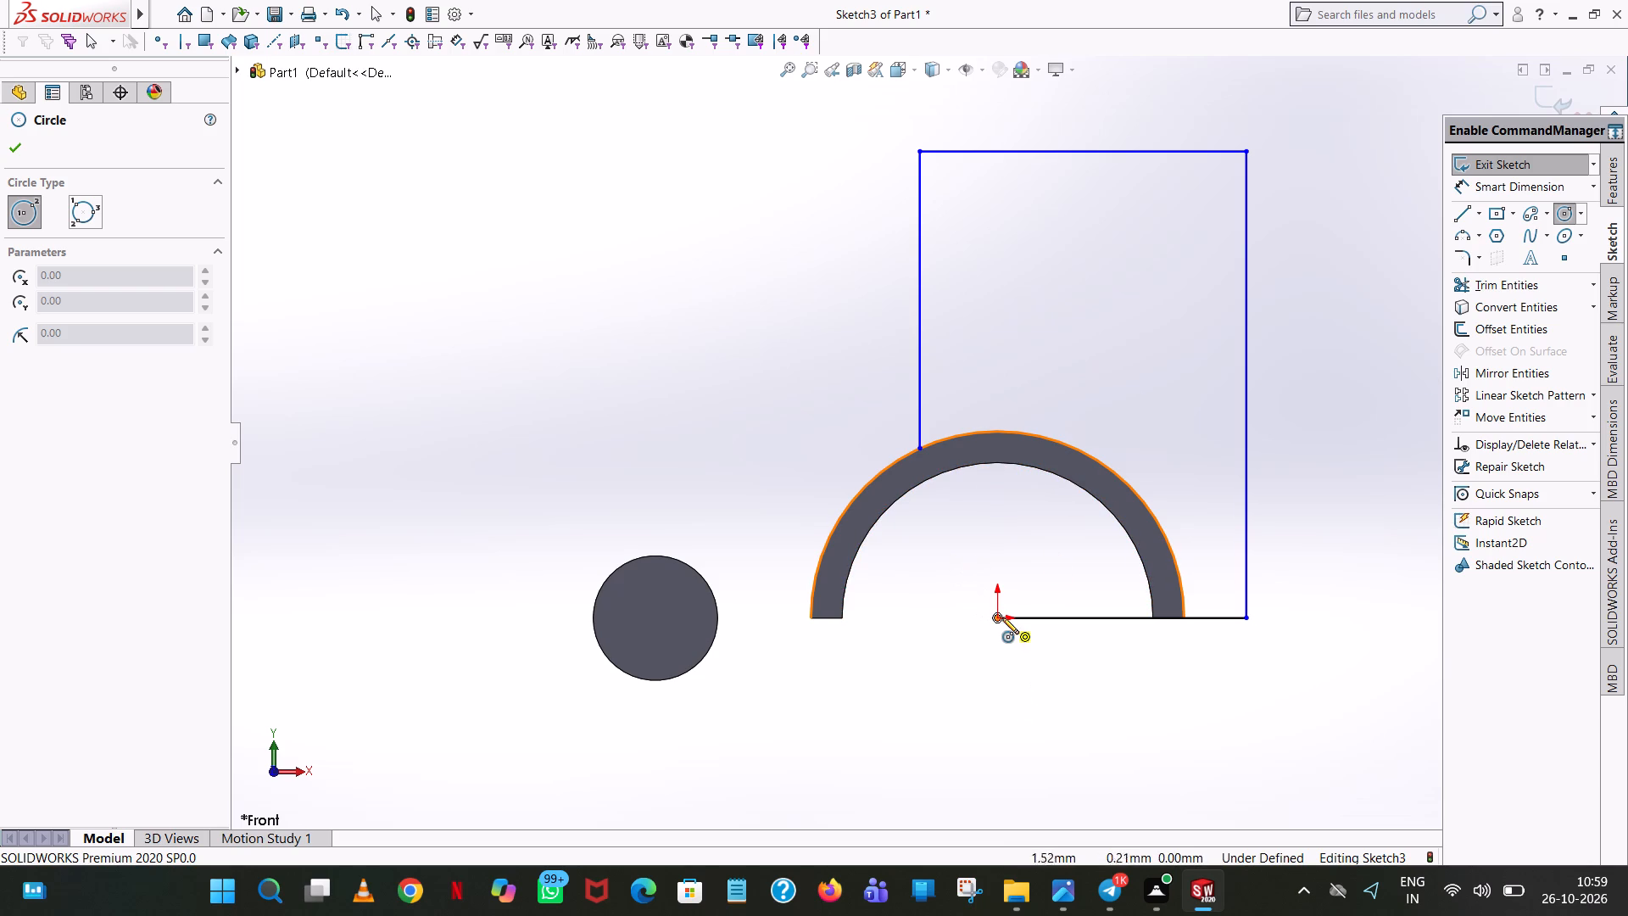
pyautogui.click(995, 616)
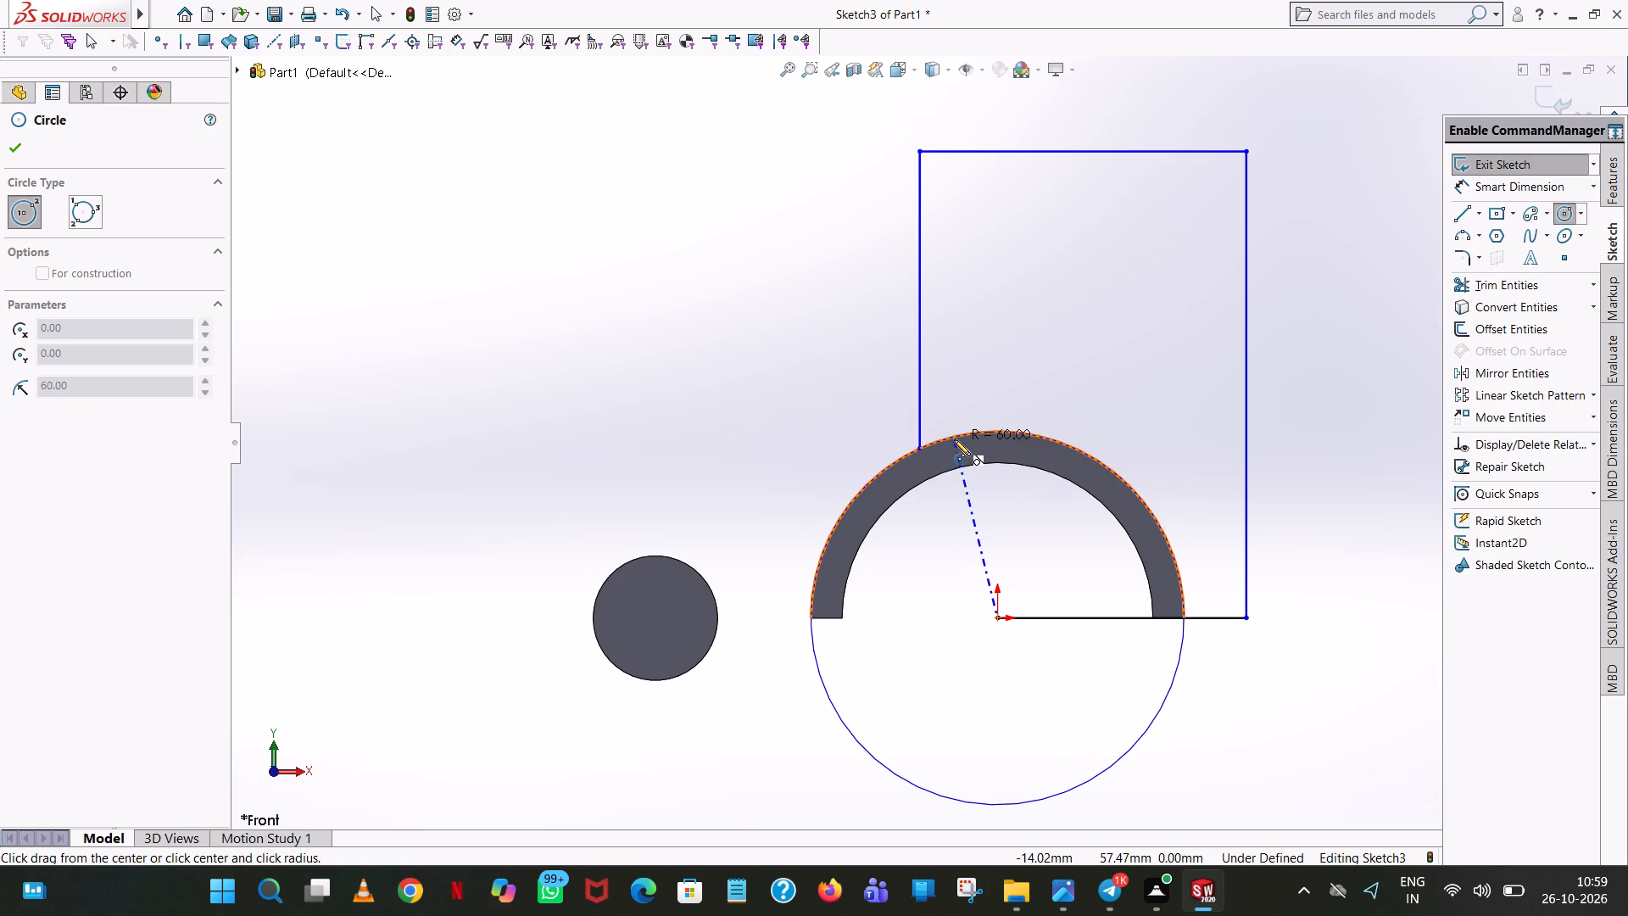
pyautogui.click(954, 439)
pyautogui.rightClick(954, 439)
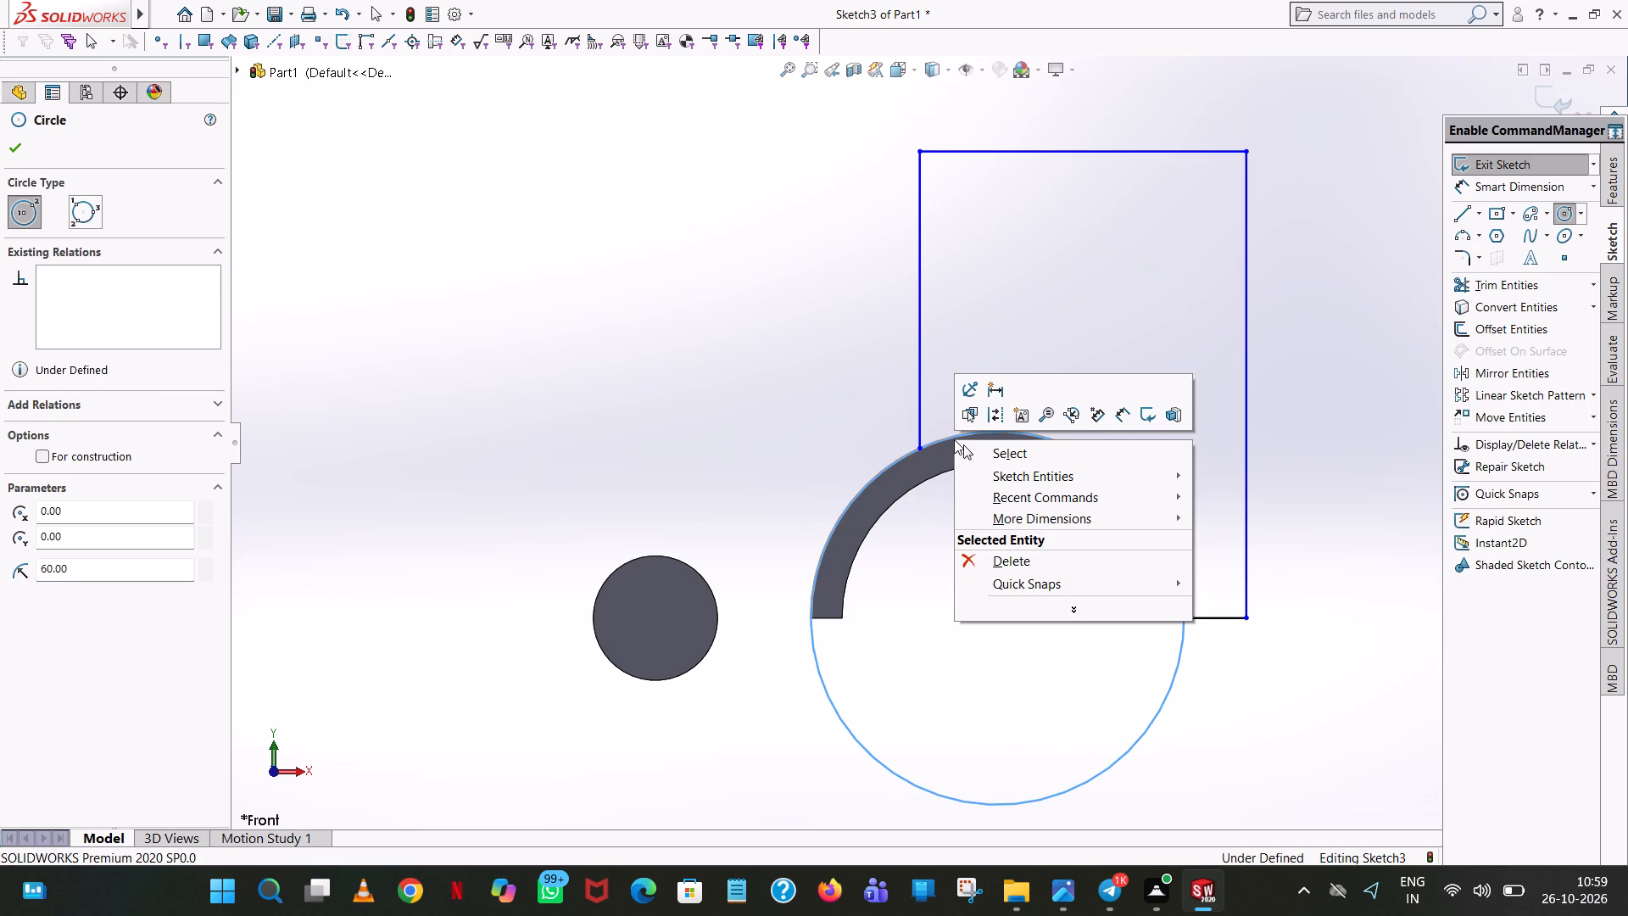
pyautogui.click(984, 456)
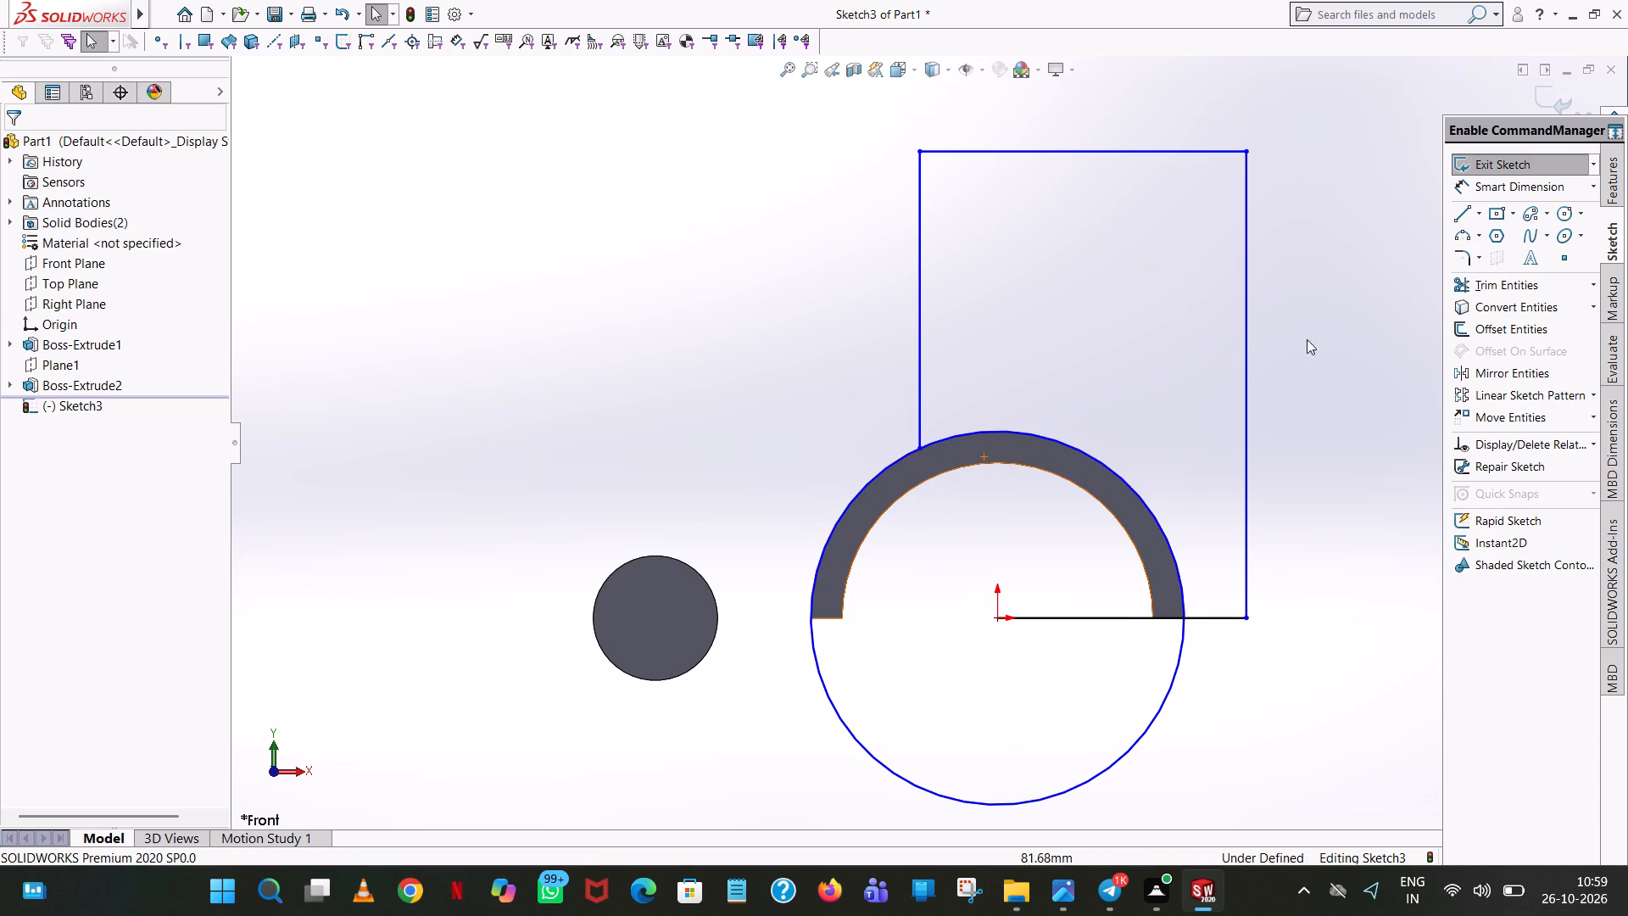
# Trim the 60 mm radius circle to the upper arc between the short vertical line and the base line.
pyautogui.click(1537, 292)
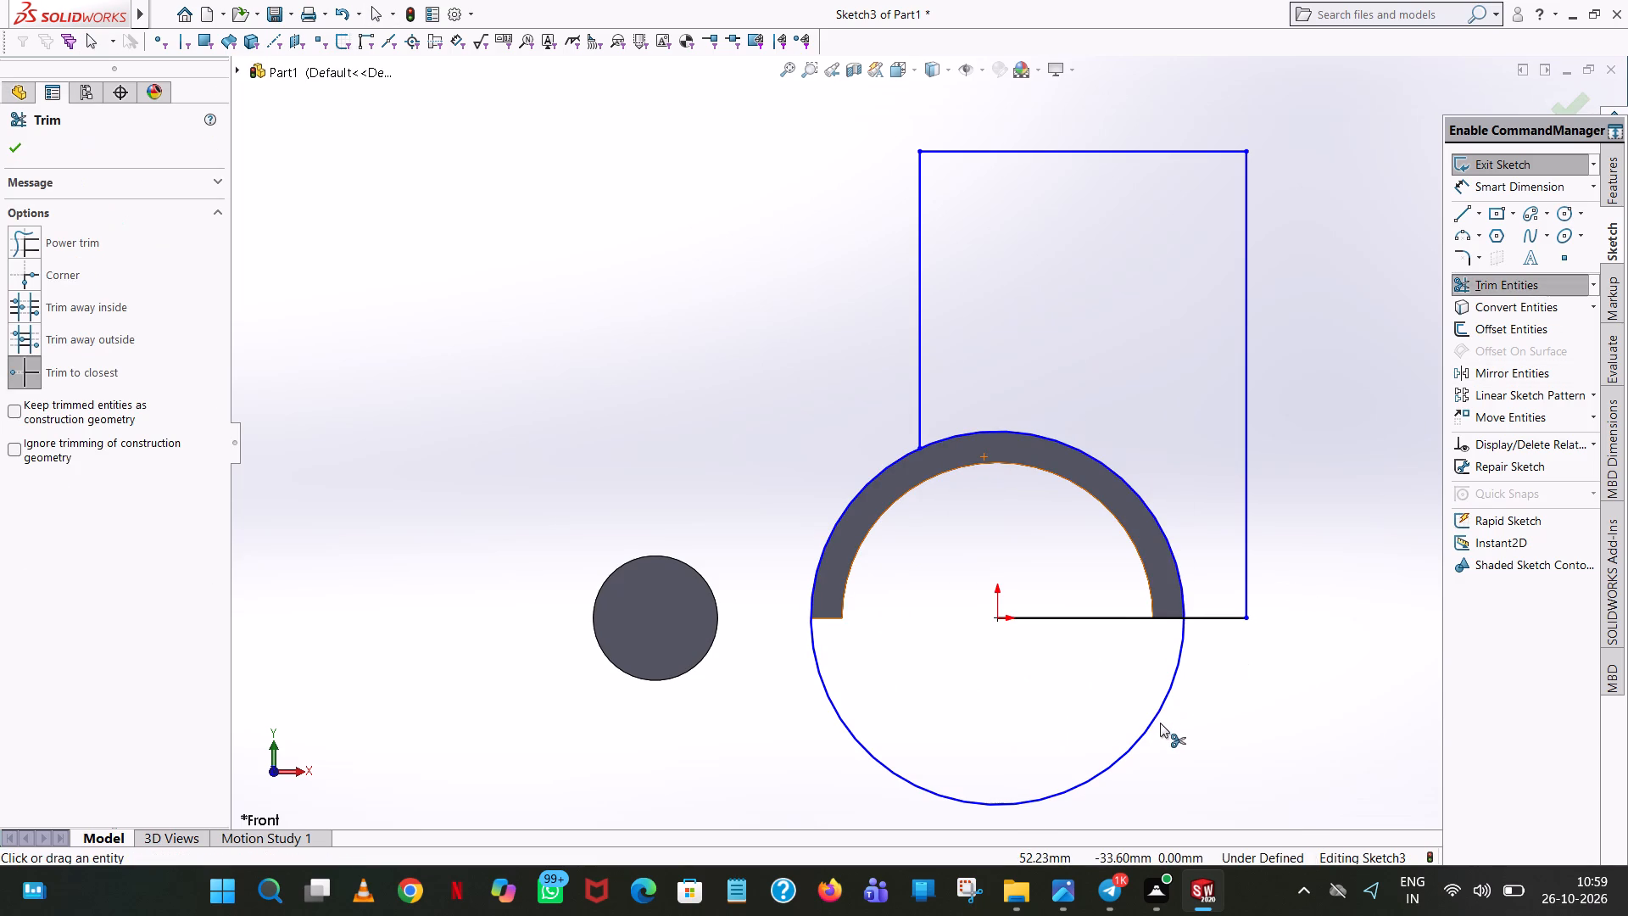
pyautogui.click(1157, 712)
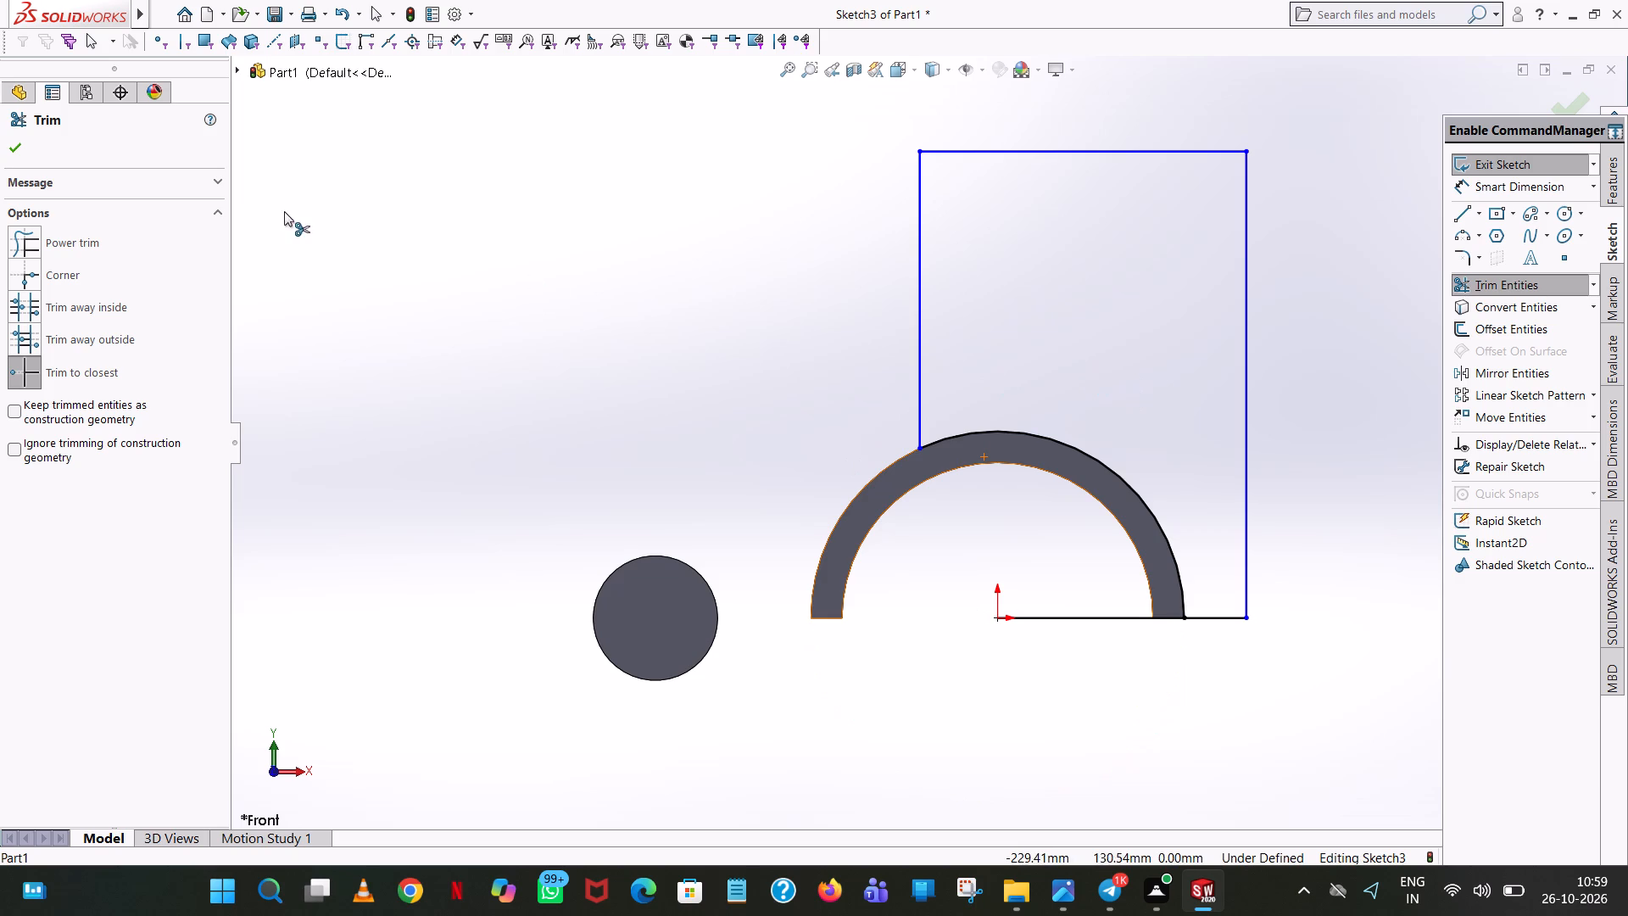
pyautogui.click(8, 159)
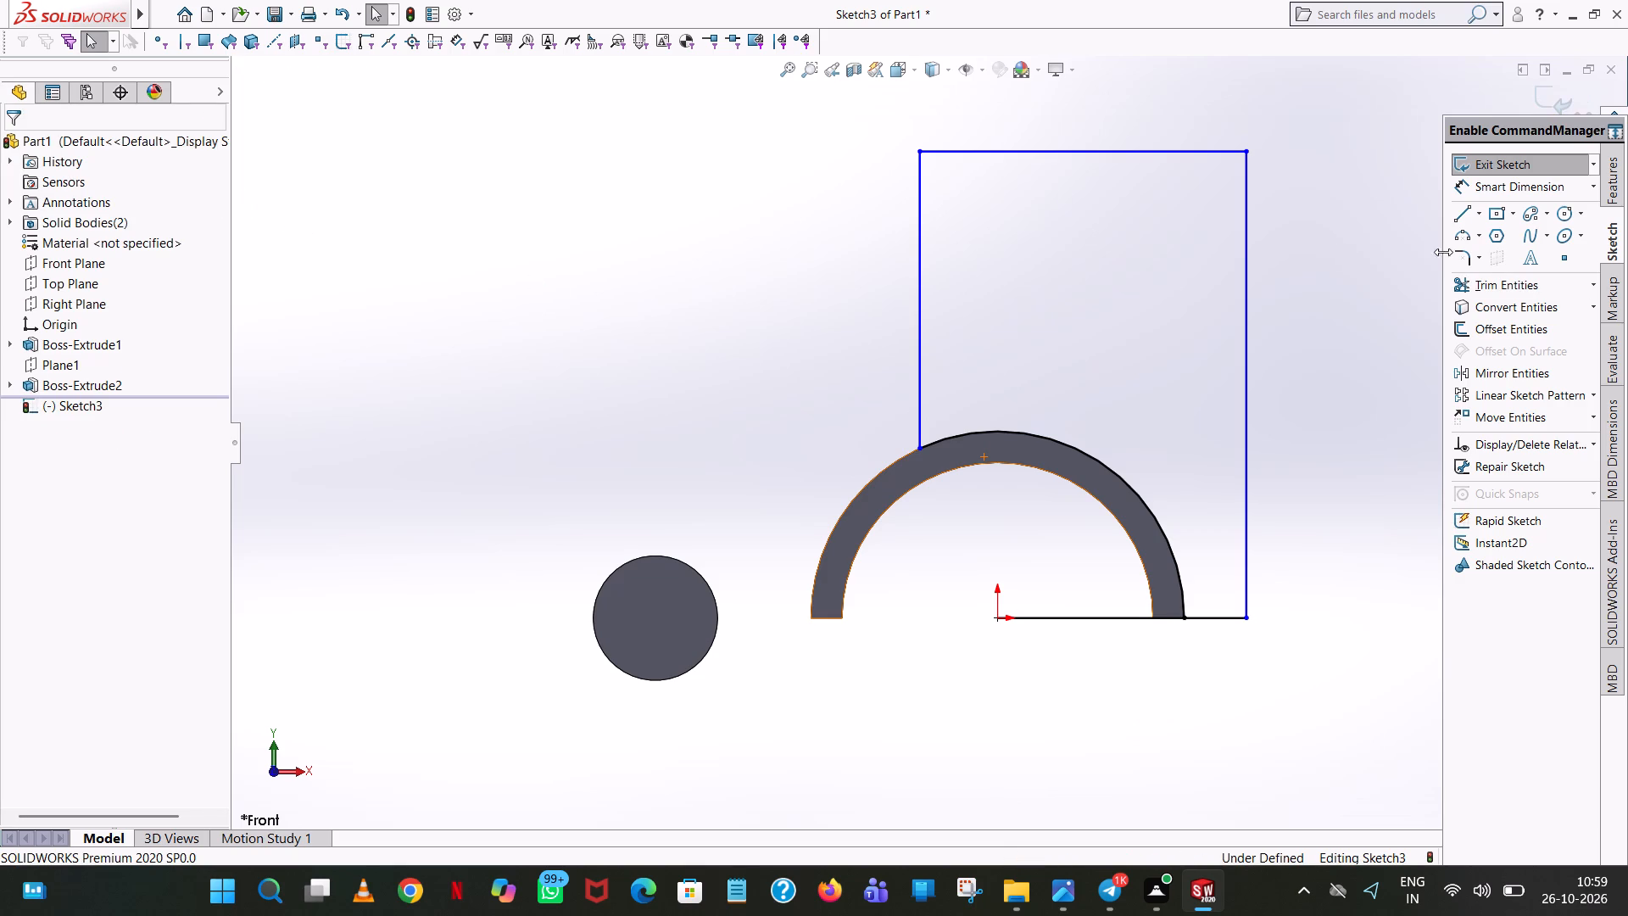
# Sketch a perimeter circle tangent to the short vertical line and the 60 mm radius arc, with a radius of 25 mm.
pyautogui.click(1585, 215)
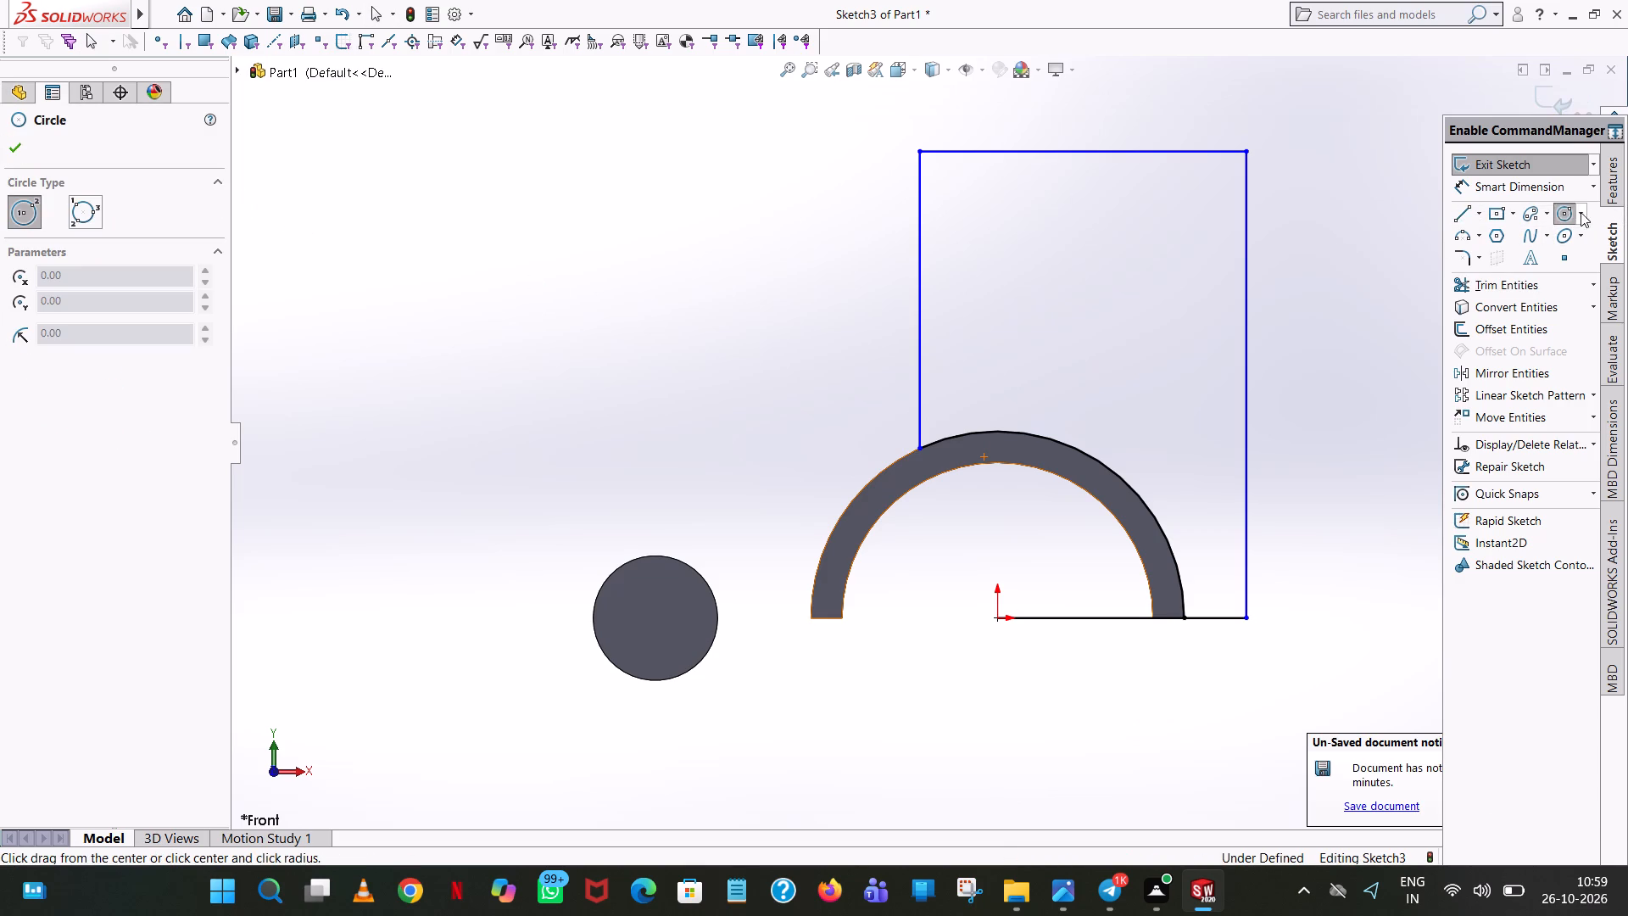
pyautogui.click(1581, 213)
pyautogui.click(1547, 242)
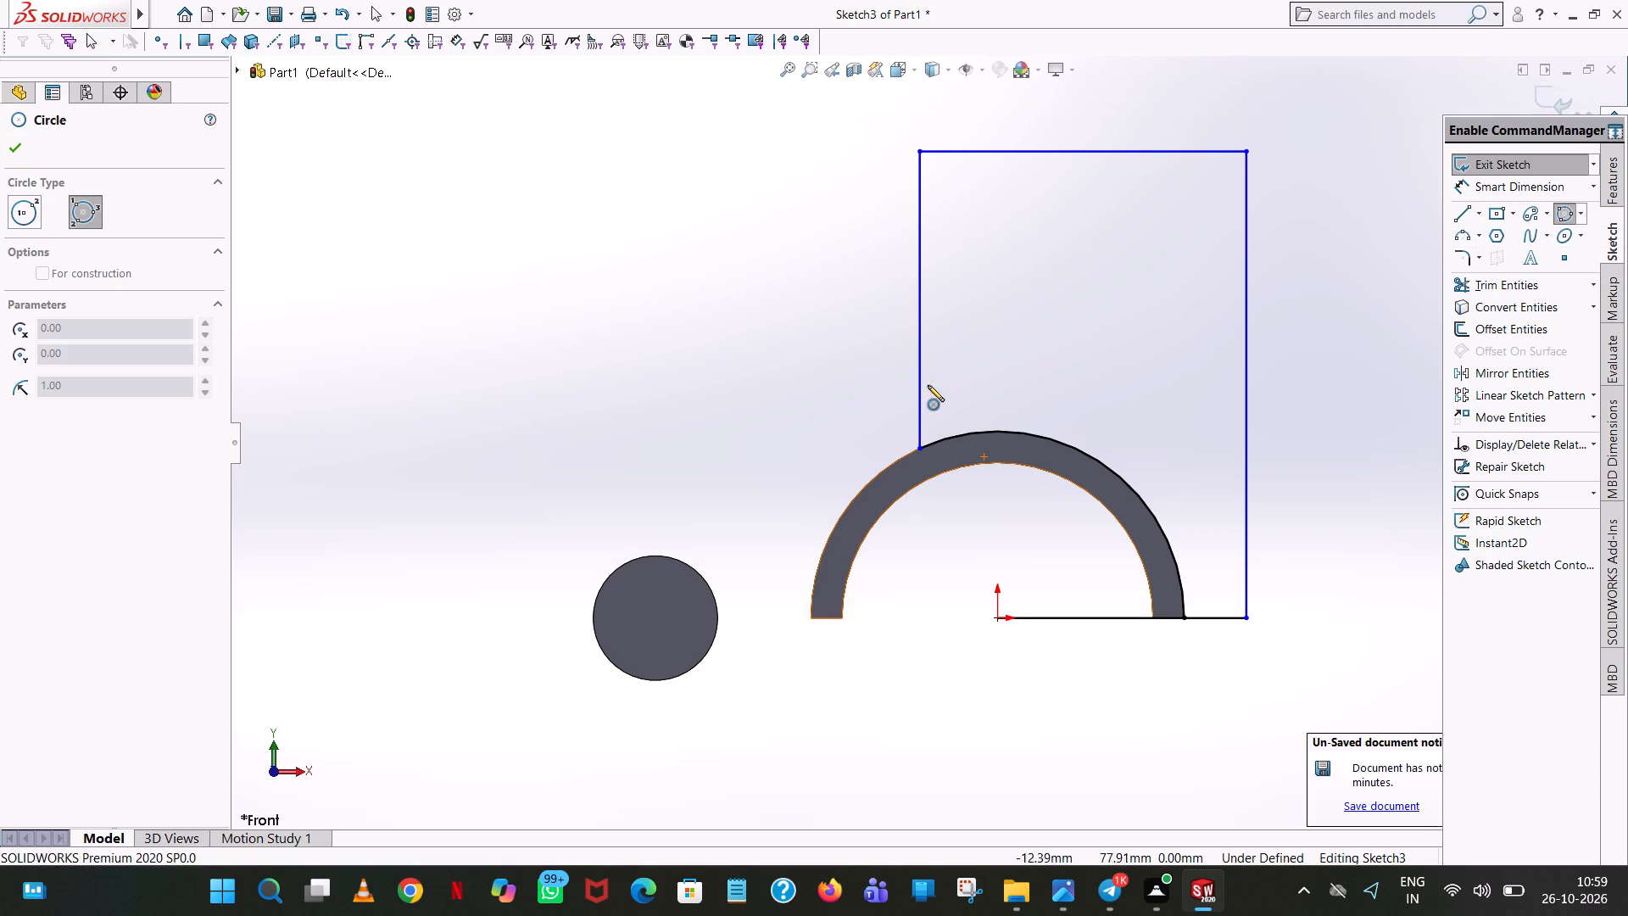
pyautogui.click(921, 312)
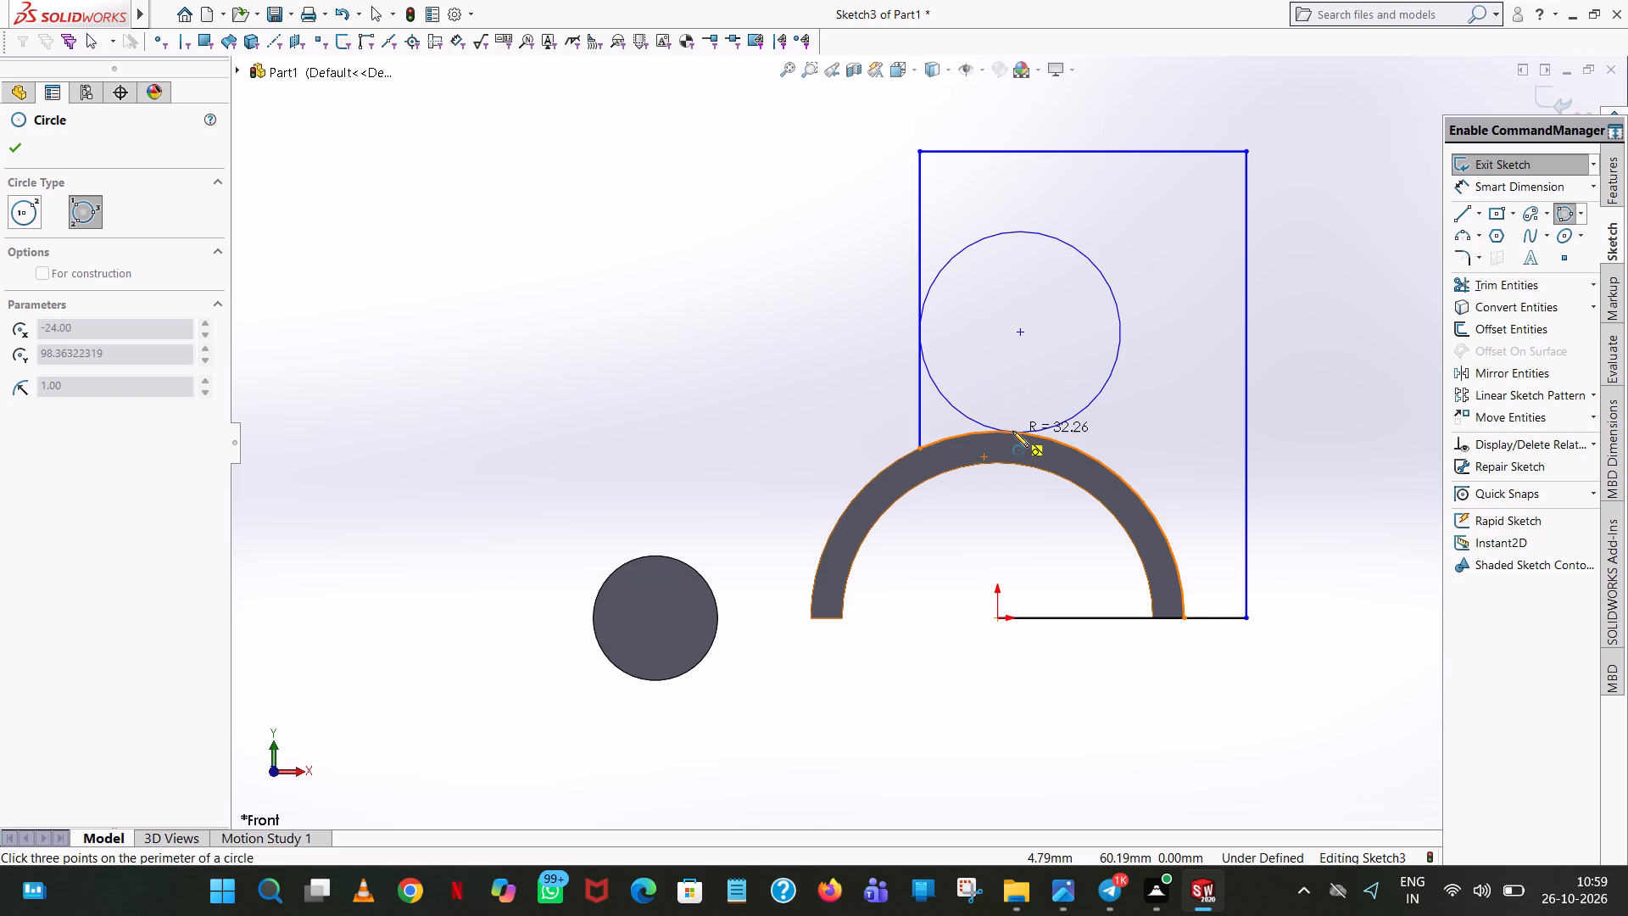
pyautogui.click(1012, 431)
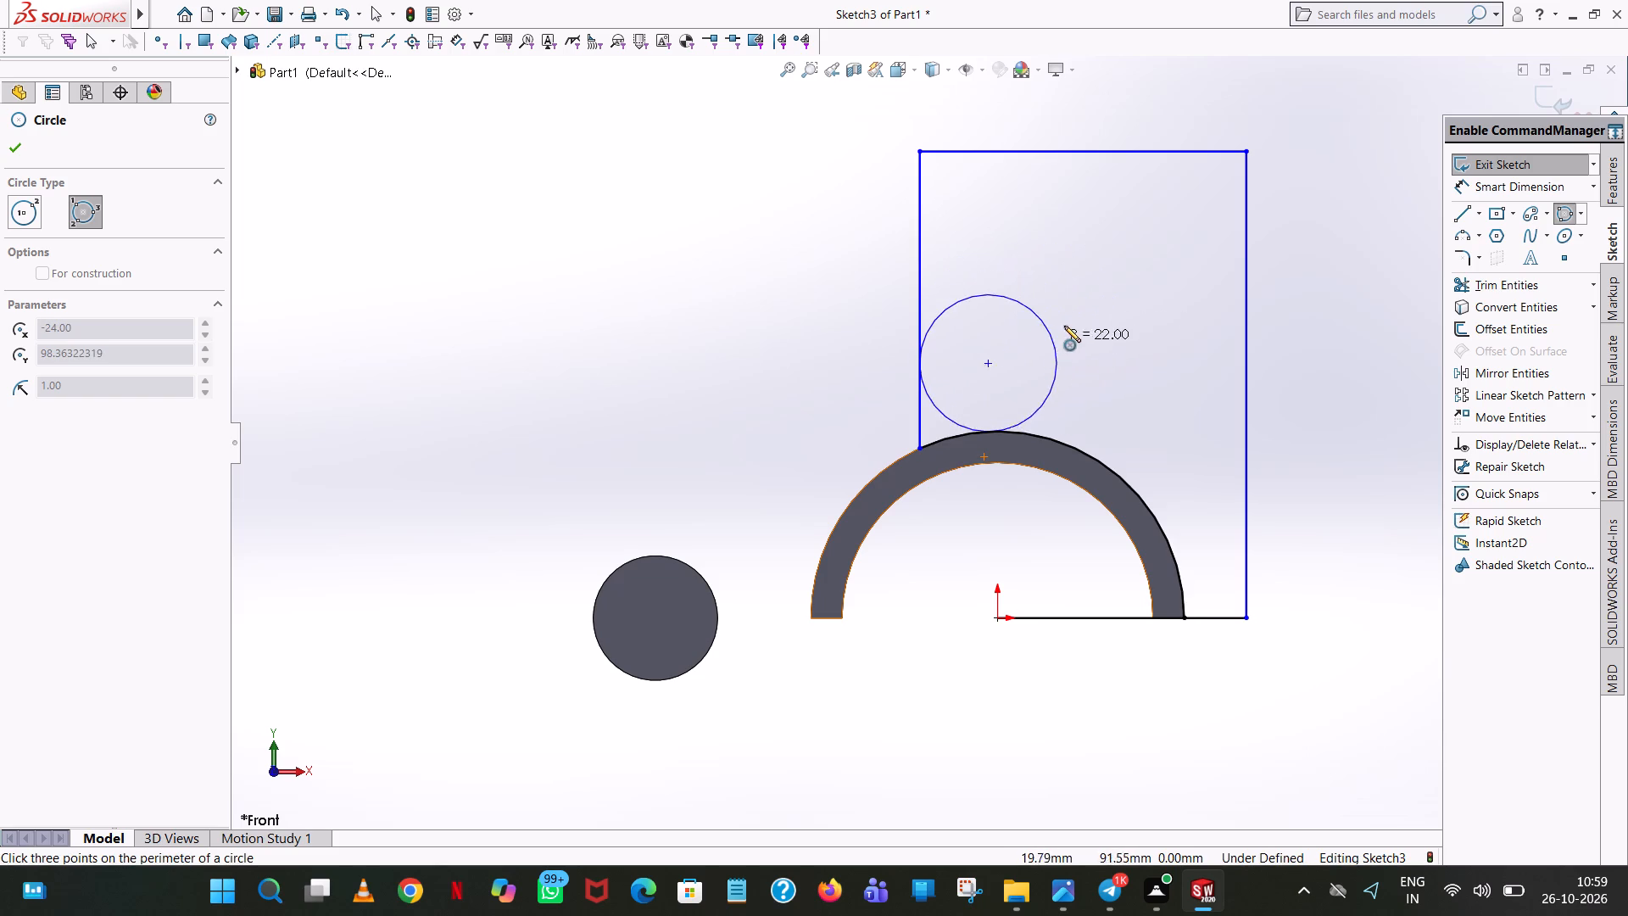
pyautogui.click(1099, 293)
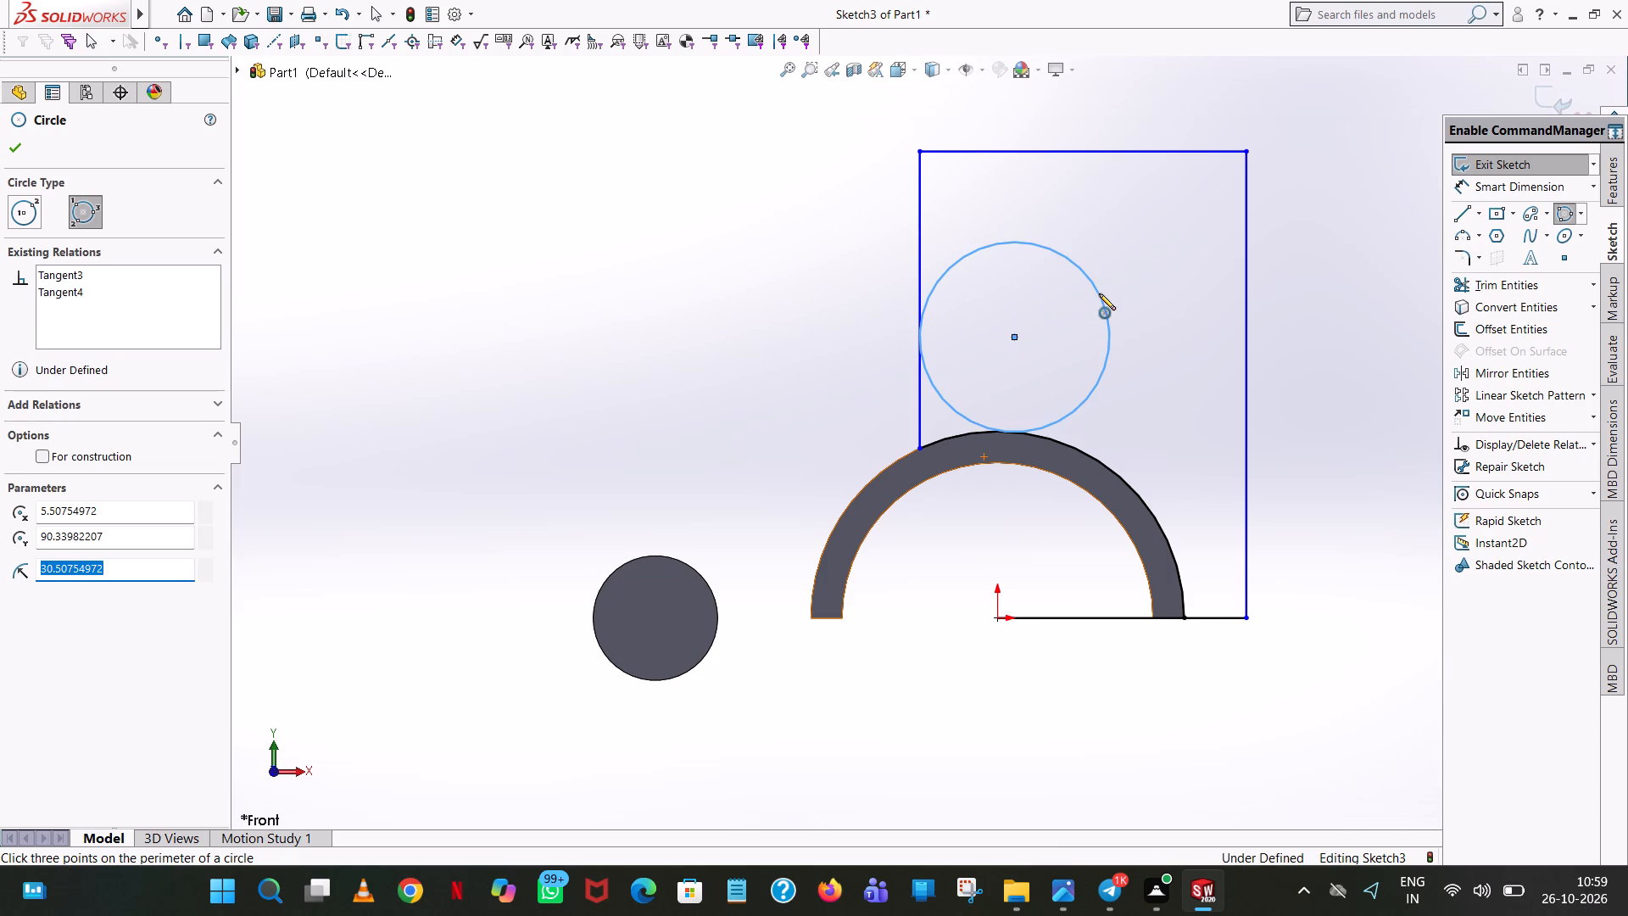
pyautogui.write('25')
pyautogui.press('Return')
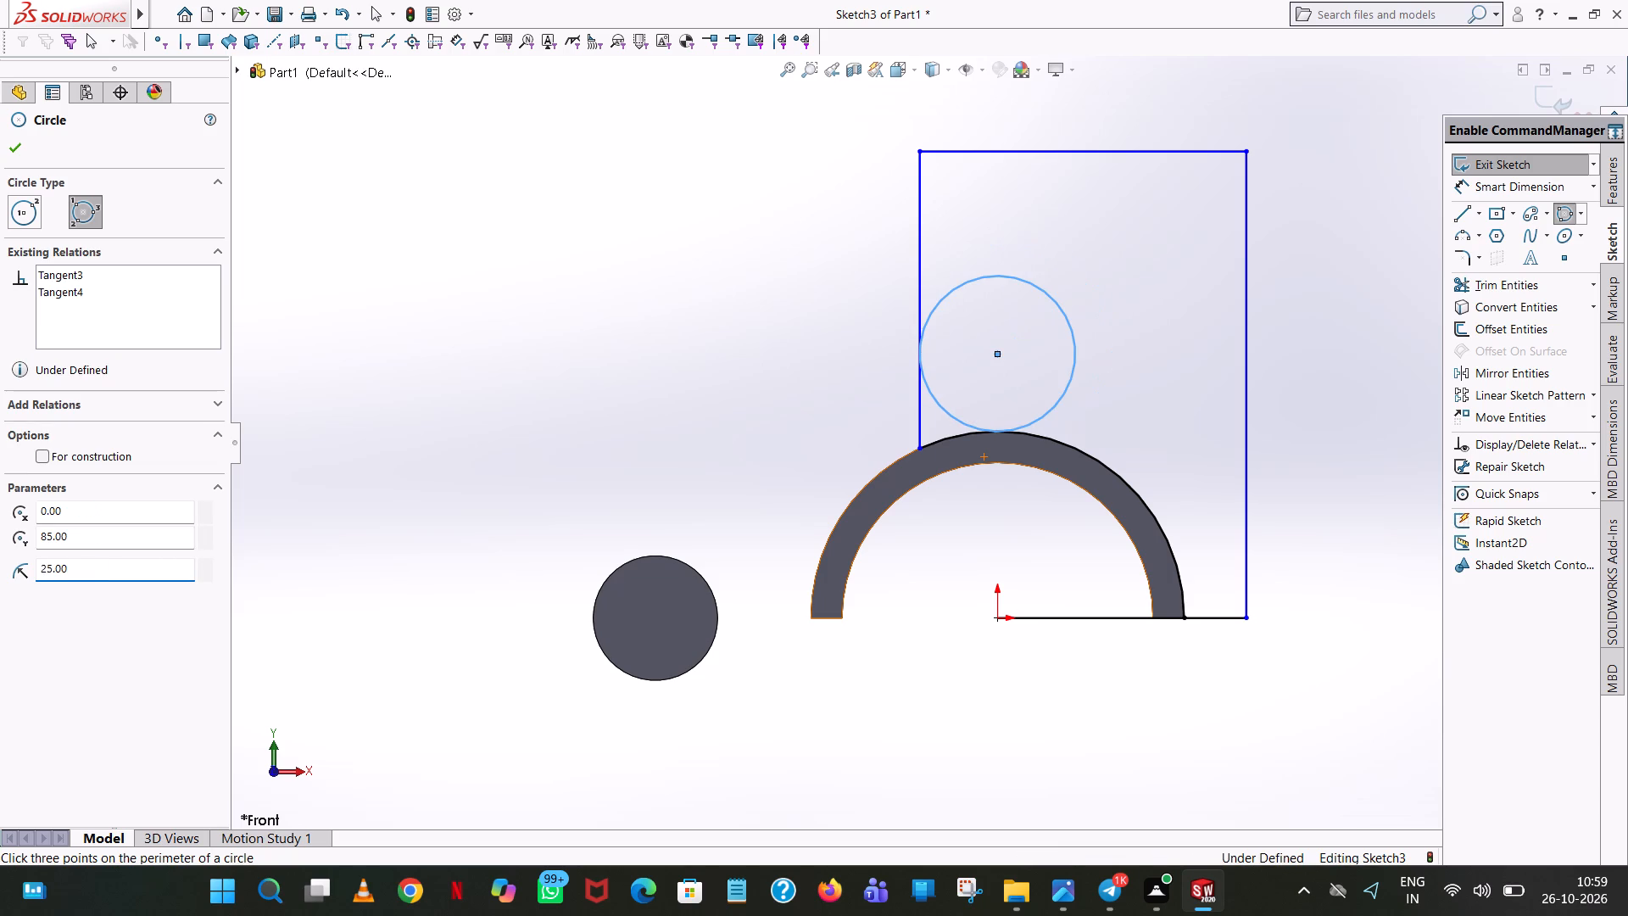
pyautogui.click(17, 150)
pyautogui.click(617, 248)
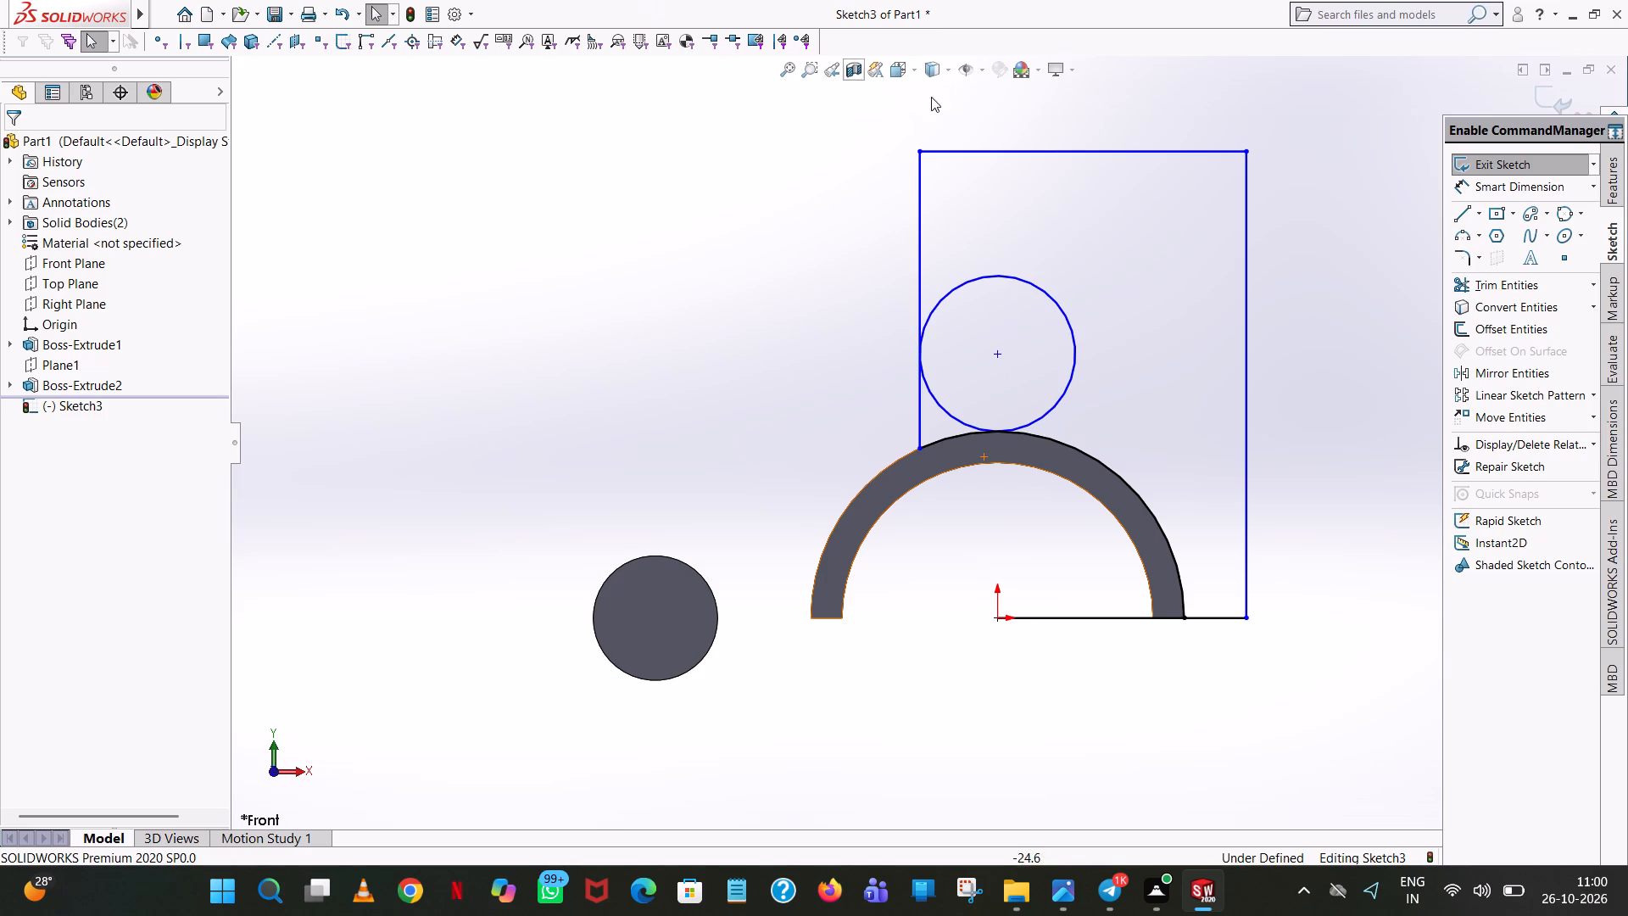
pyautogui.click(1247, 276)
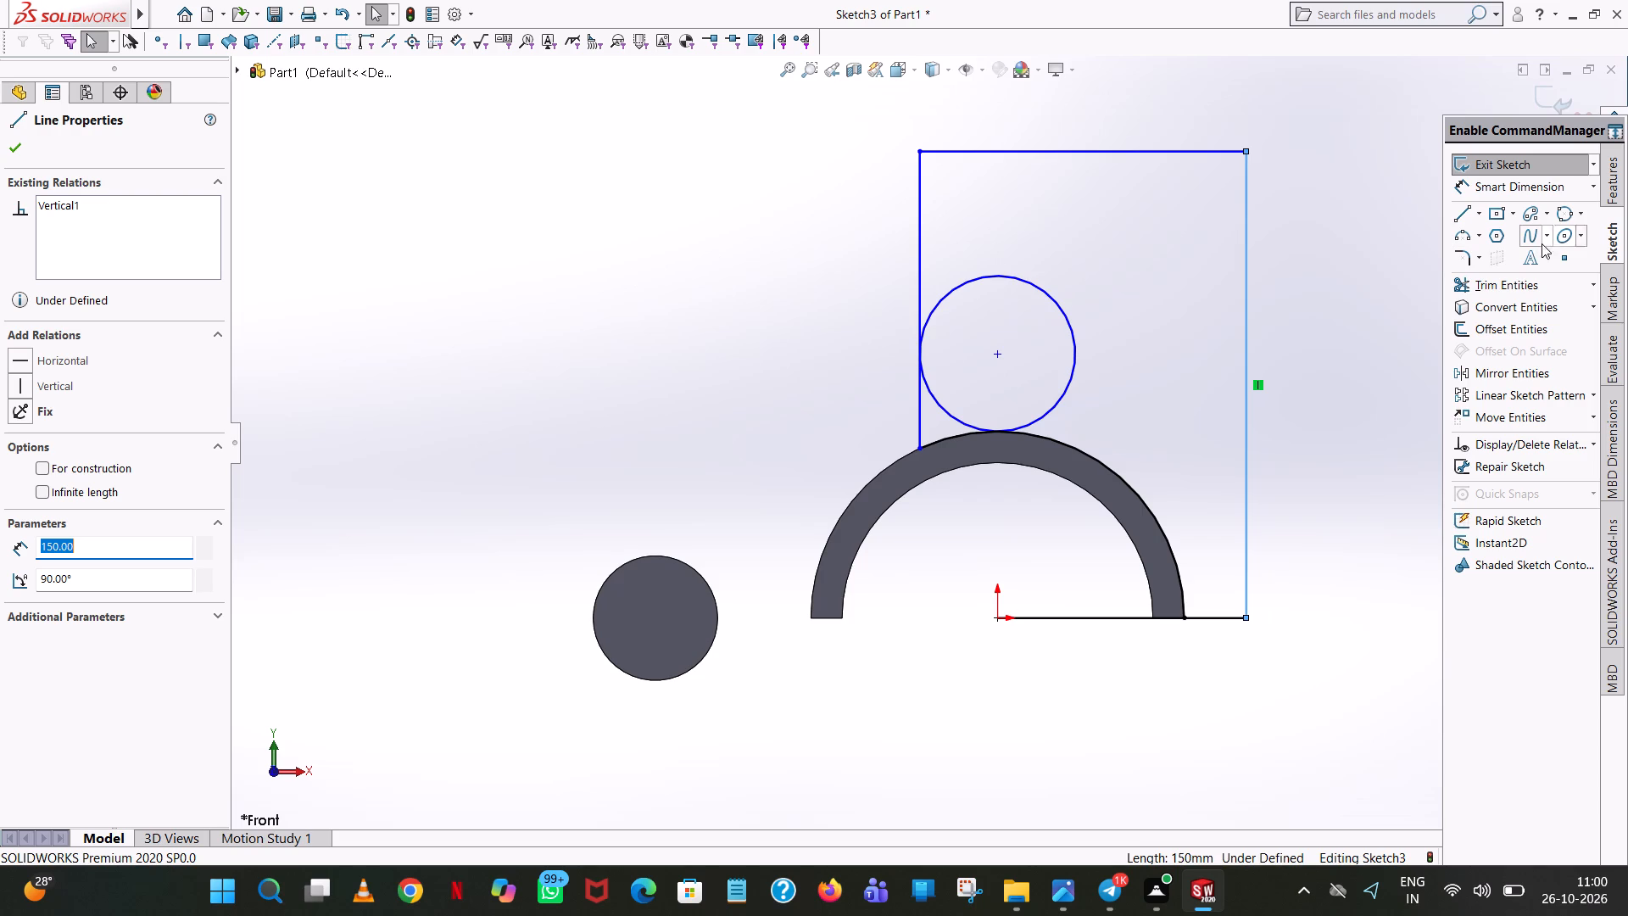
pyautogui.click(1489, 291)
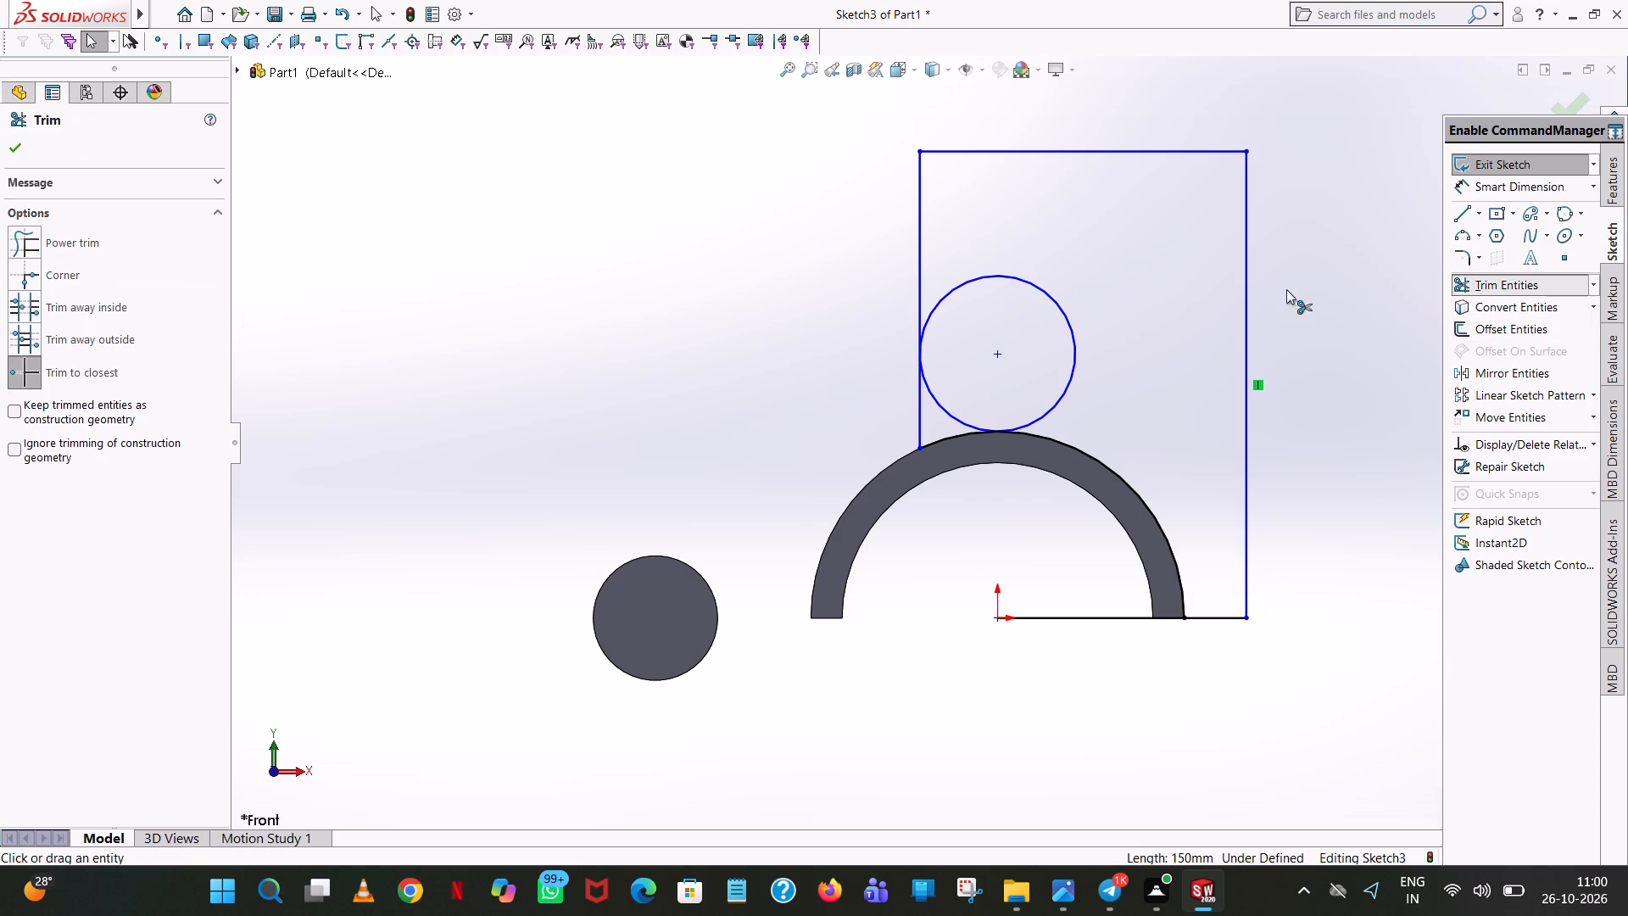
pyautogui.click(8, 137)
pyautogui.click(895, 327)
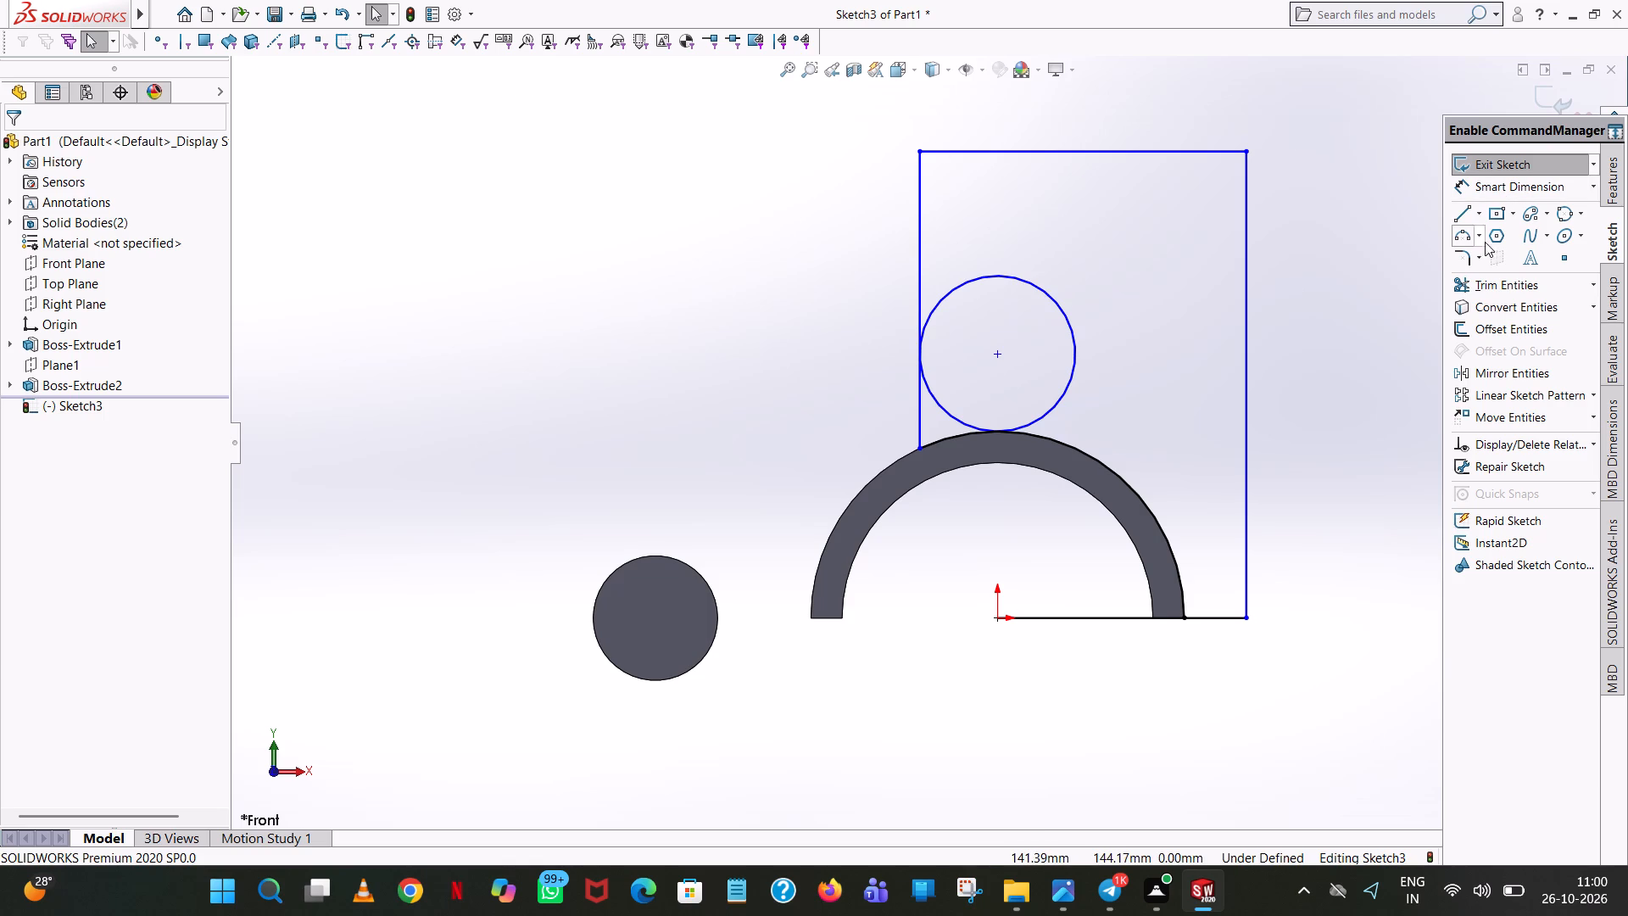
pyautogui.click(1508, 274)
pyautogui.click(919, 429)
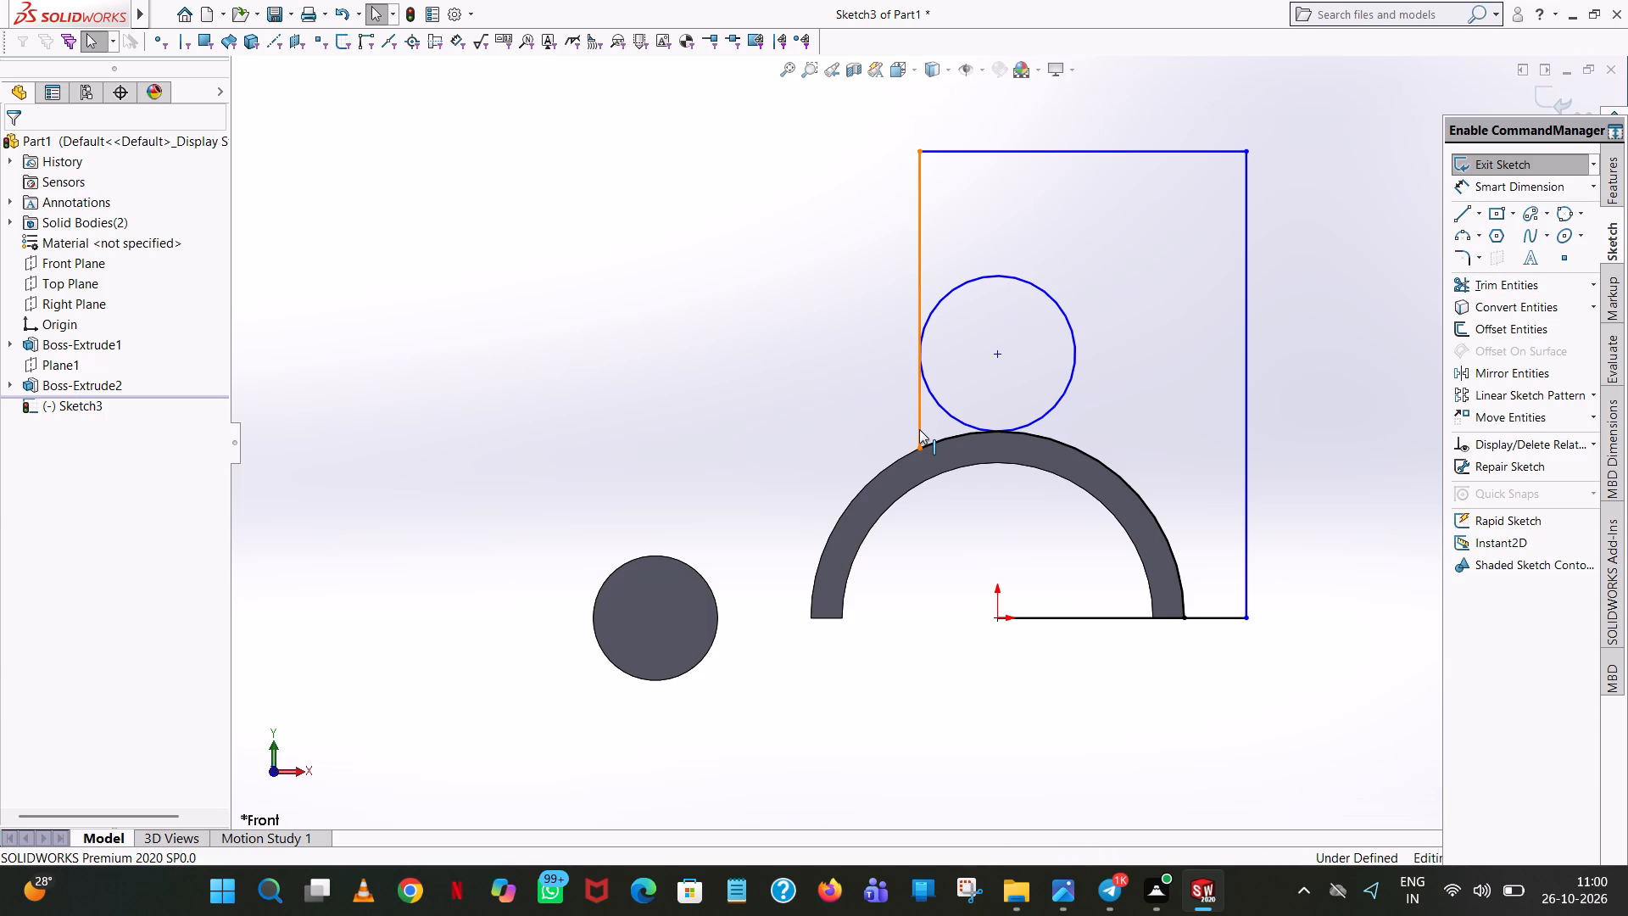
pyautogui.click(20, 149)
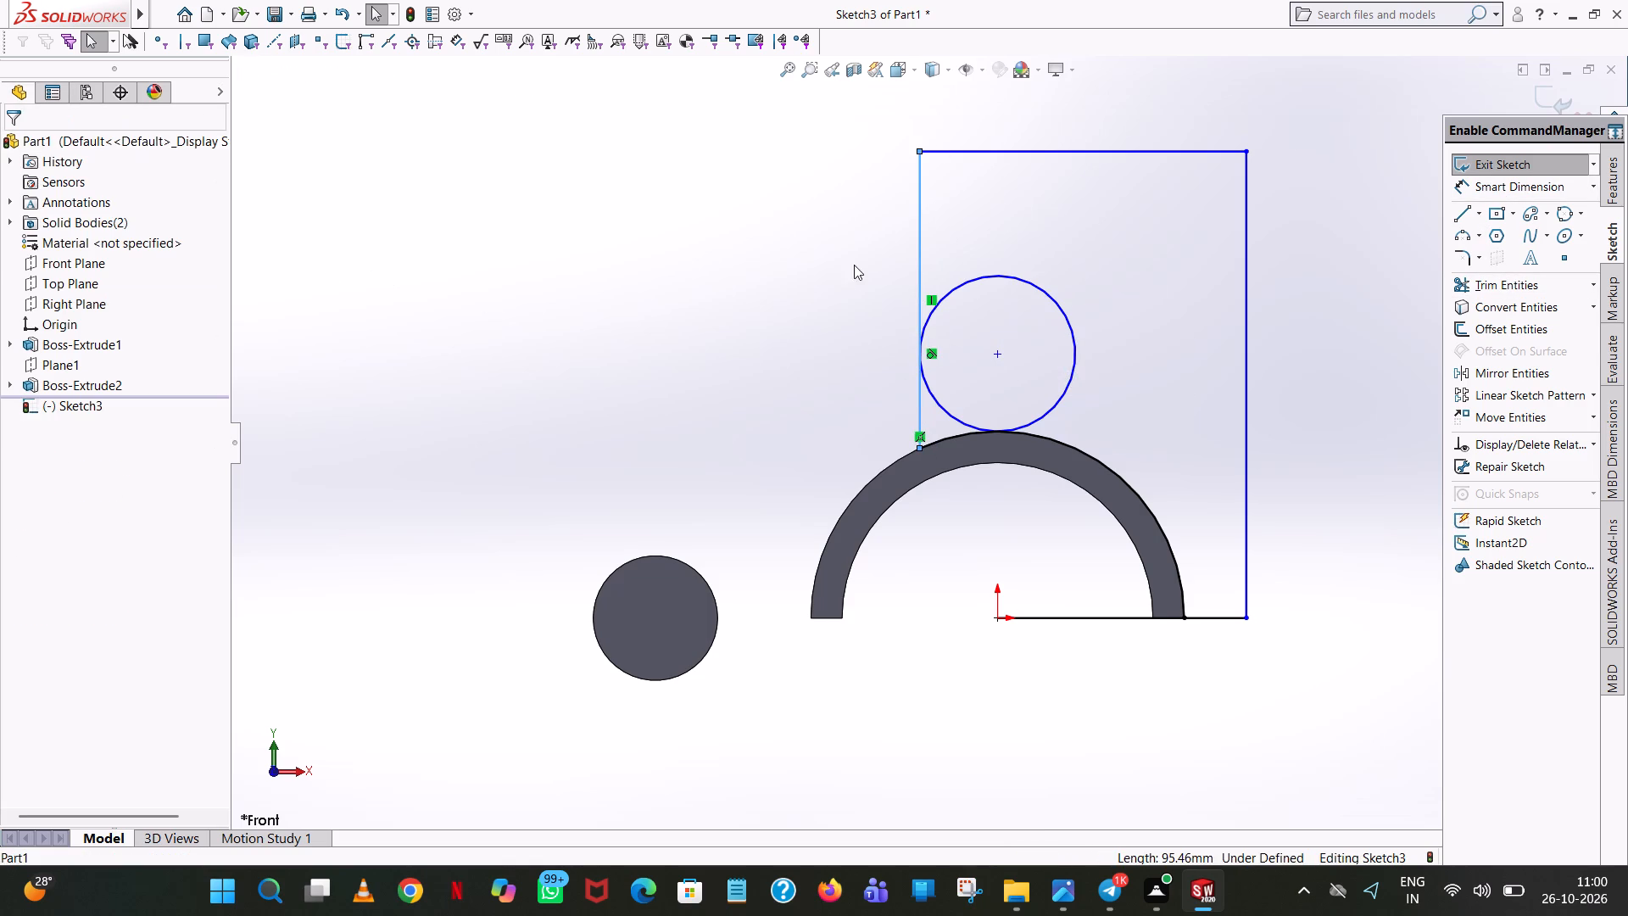
# Trim the vertical line, the large arc and the 25 mm radius circle at their tangent points, keeping only the connecting fillet arc.
pyautogui.click(1539, 290)
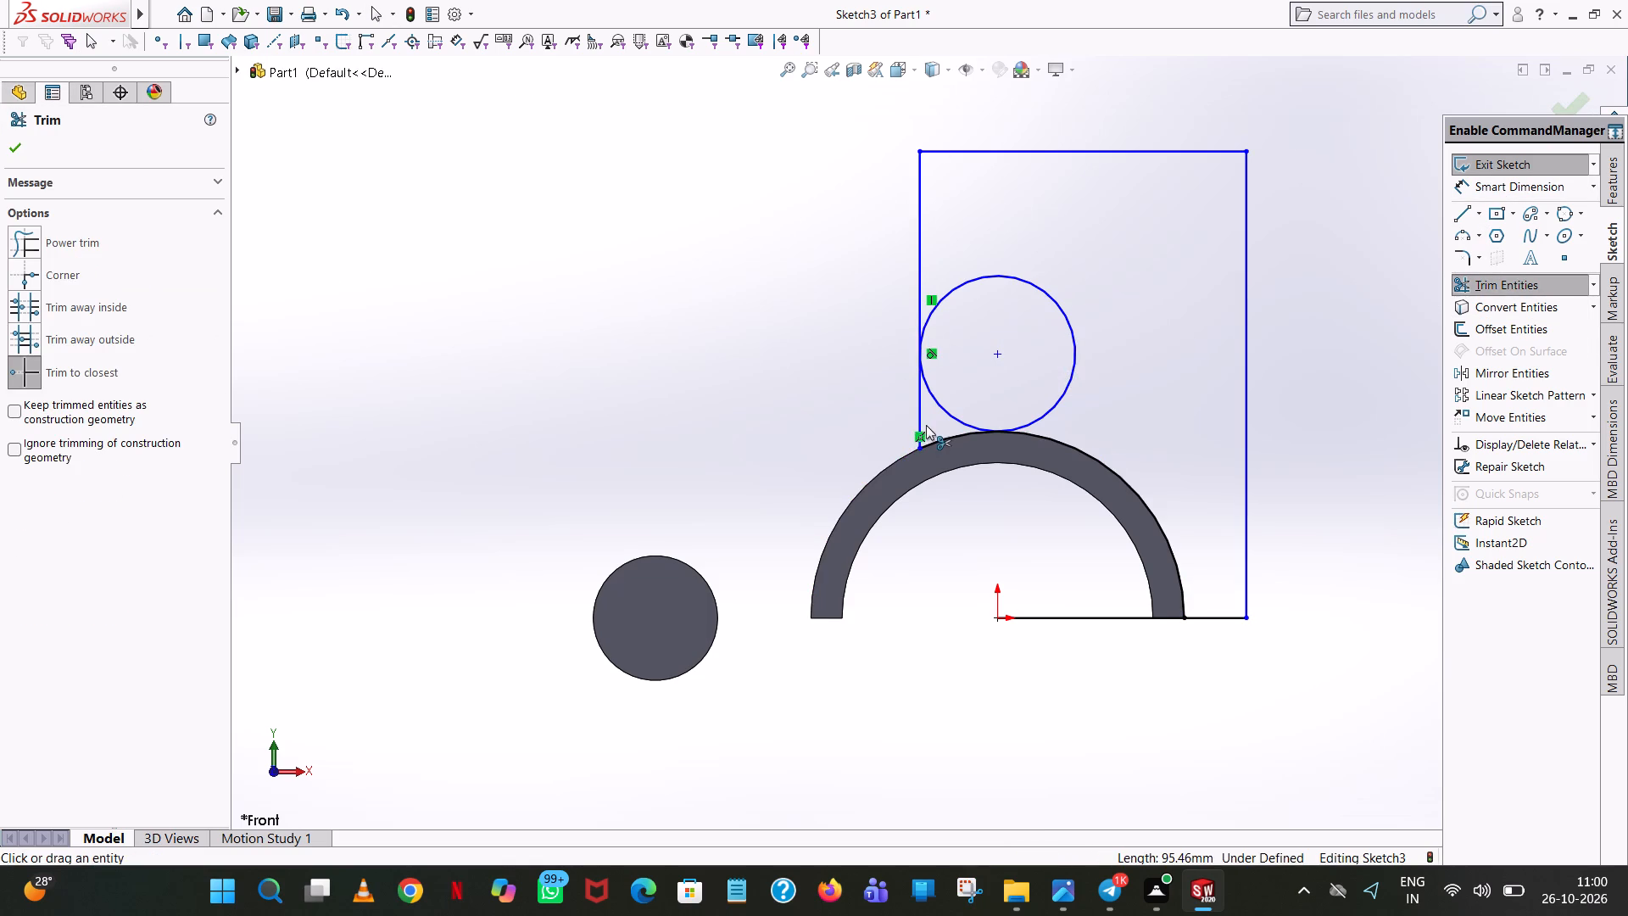
pyautogui.click(916, 417)
pyautogui.click(938, 444)
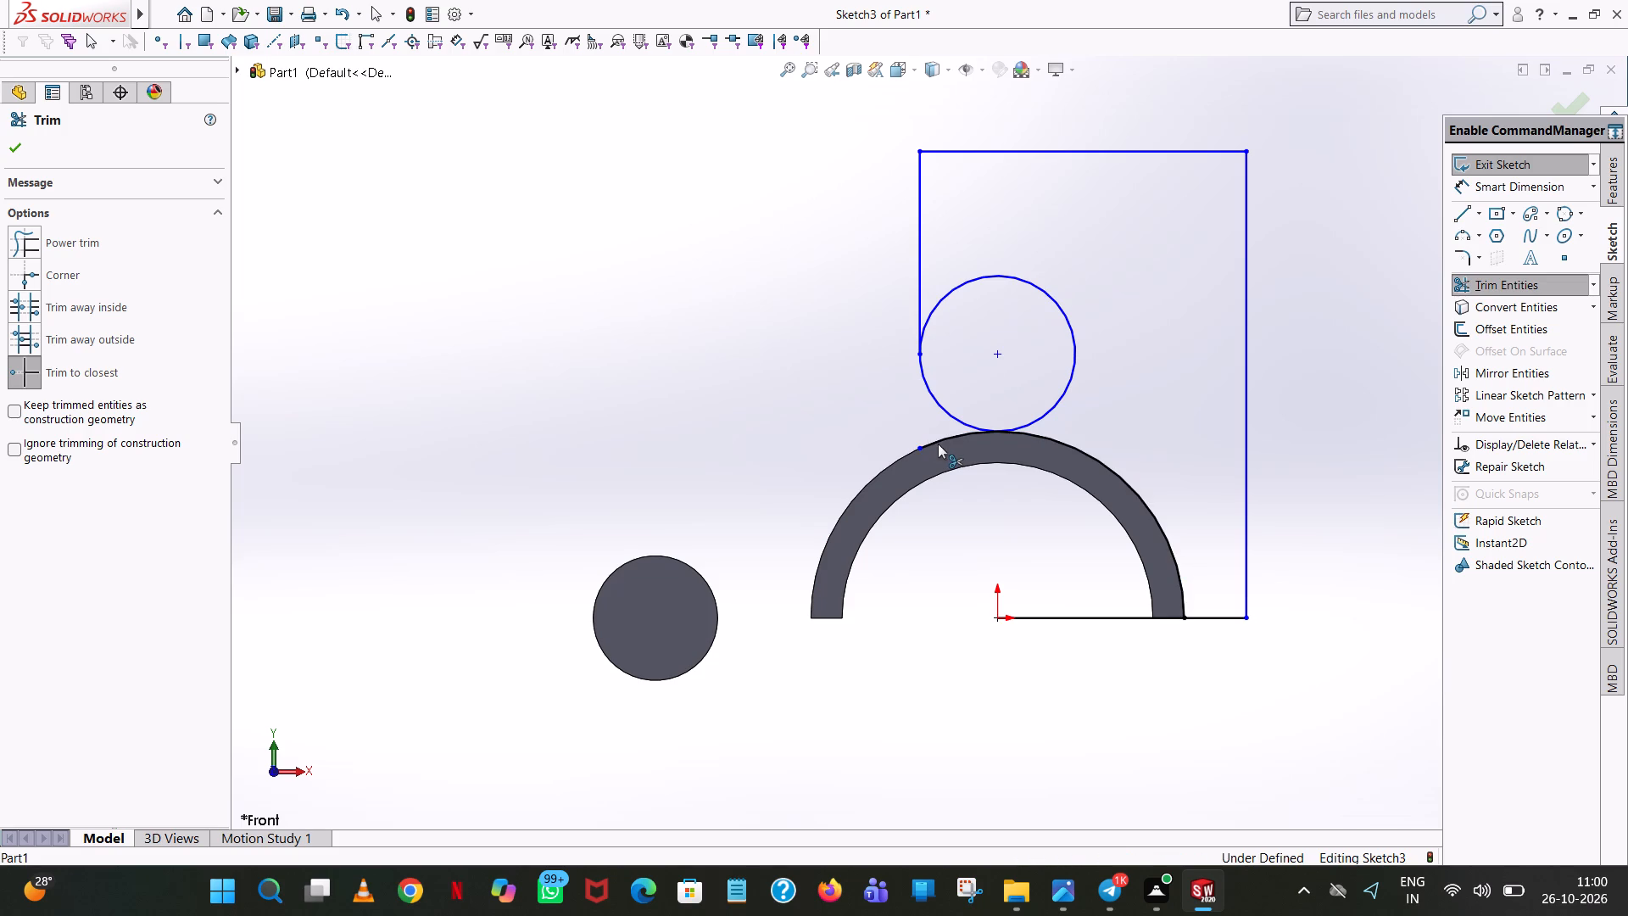
pyautogui.click(1054, 299)
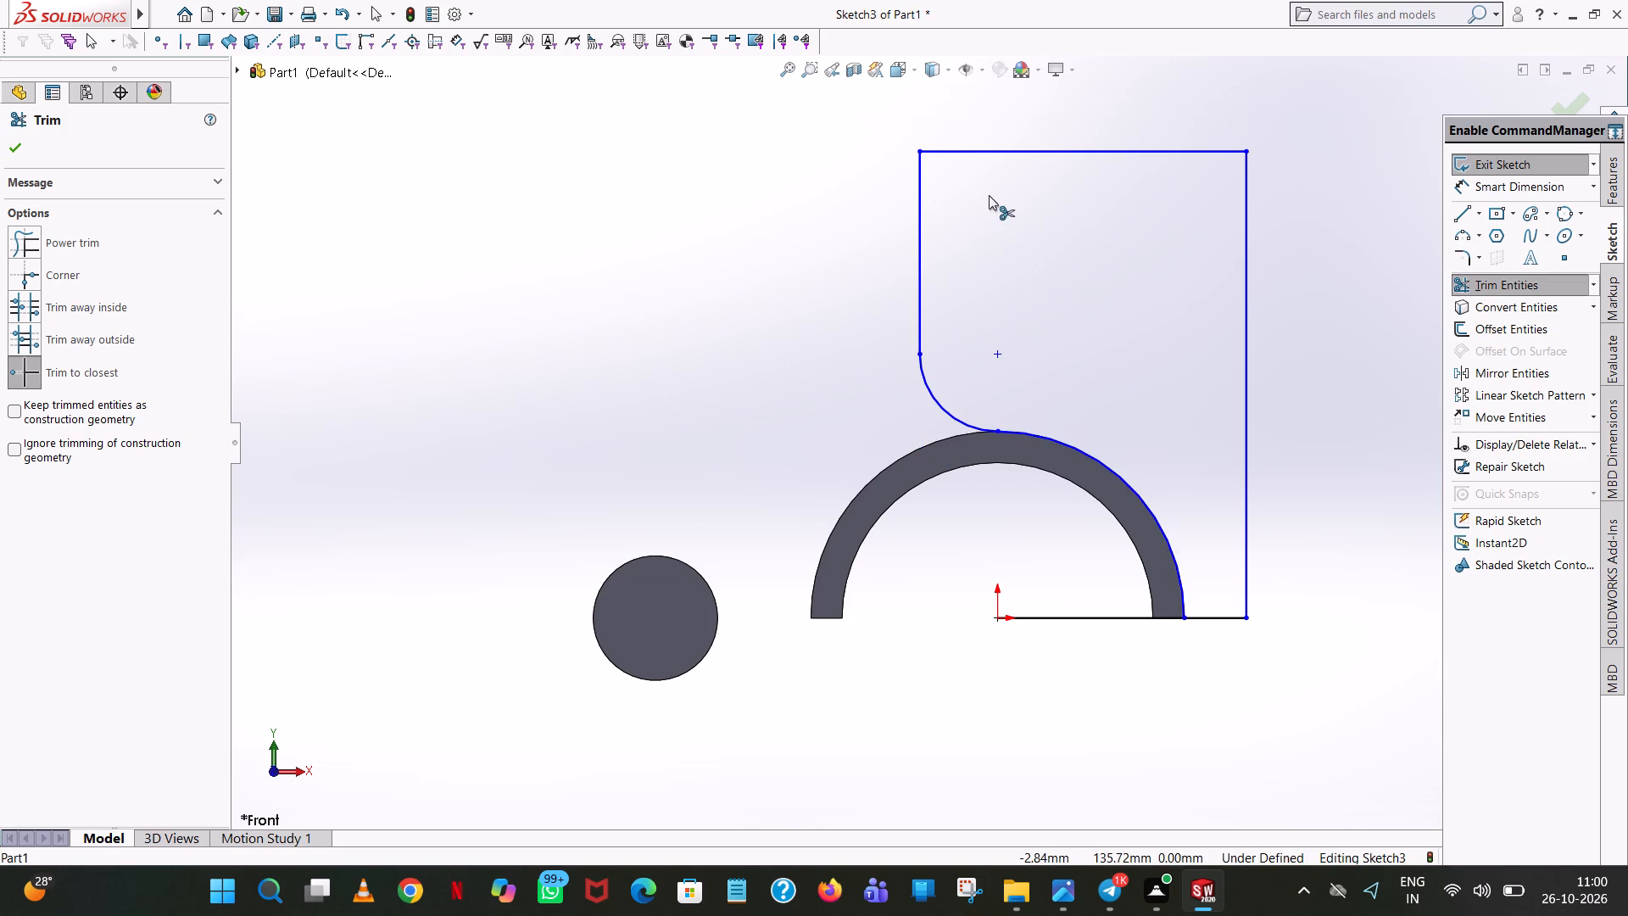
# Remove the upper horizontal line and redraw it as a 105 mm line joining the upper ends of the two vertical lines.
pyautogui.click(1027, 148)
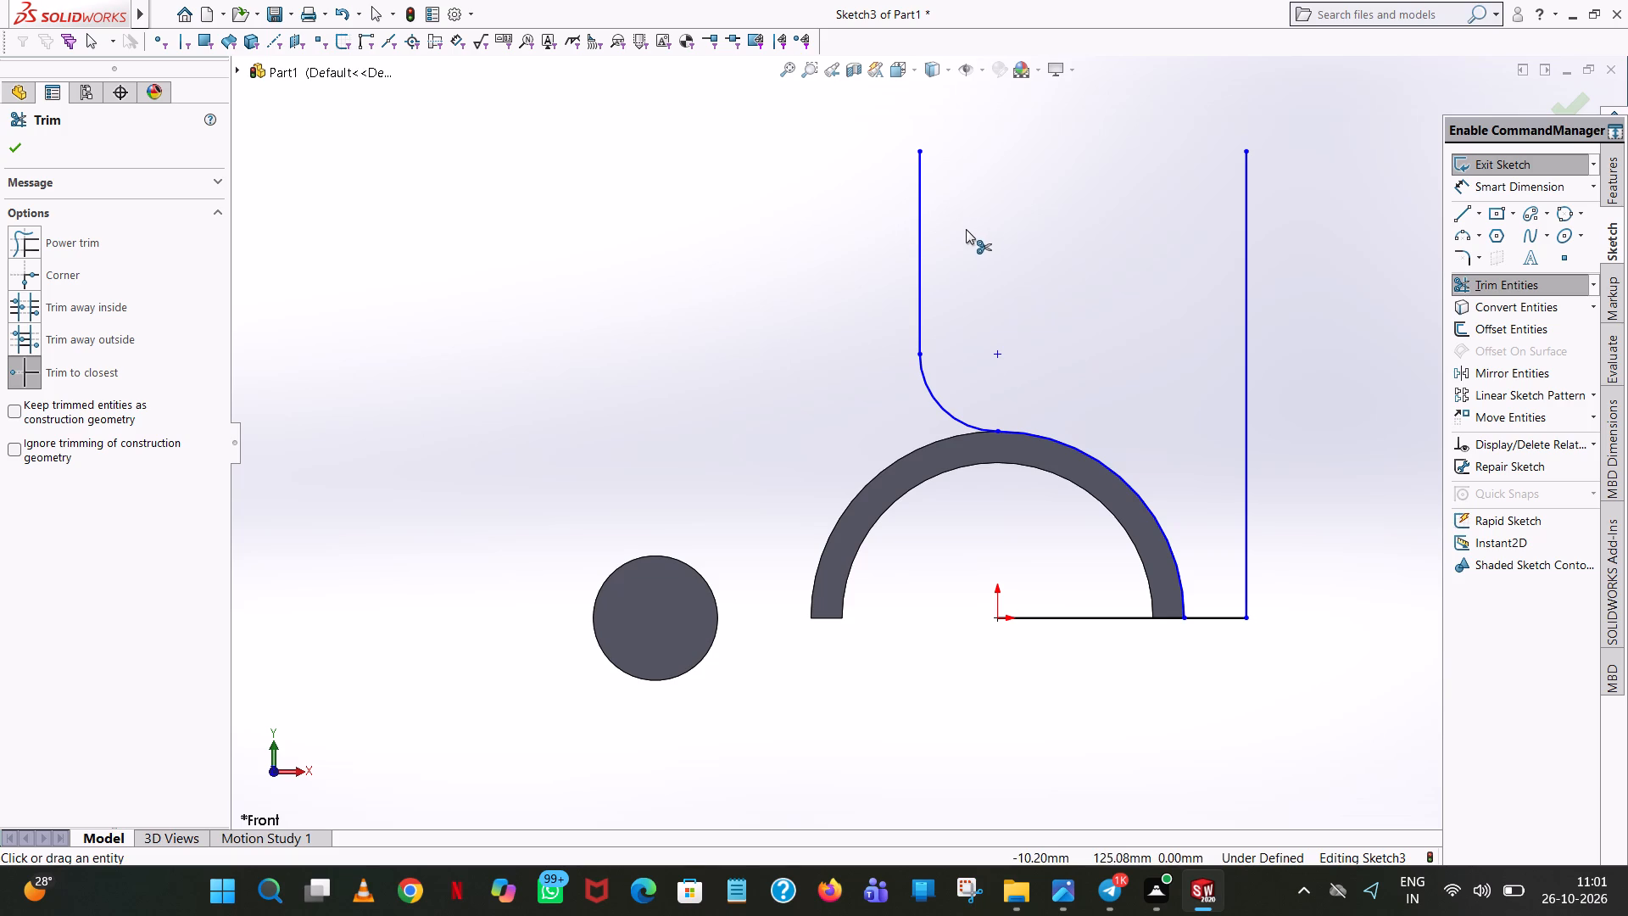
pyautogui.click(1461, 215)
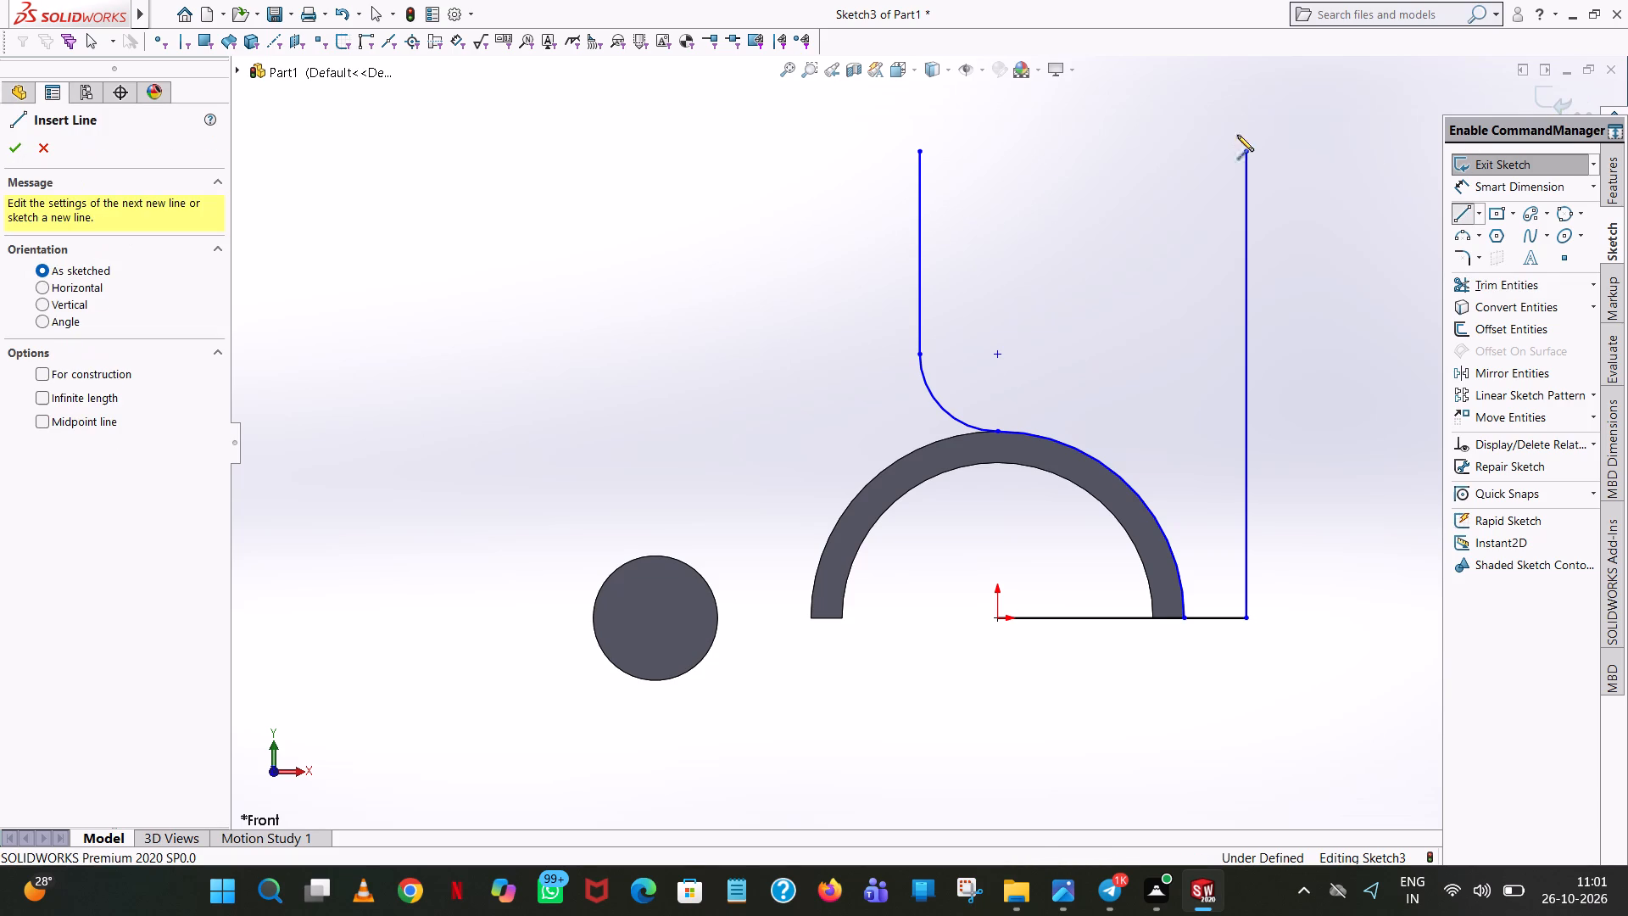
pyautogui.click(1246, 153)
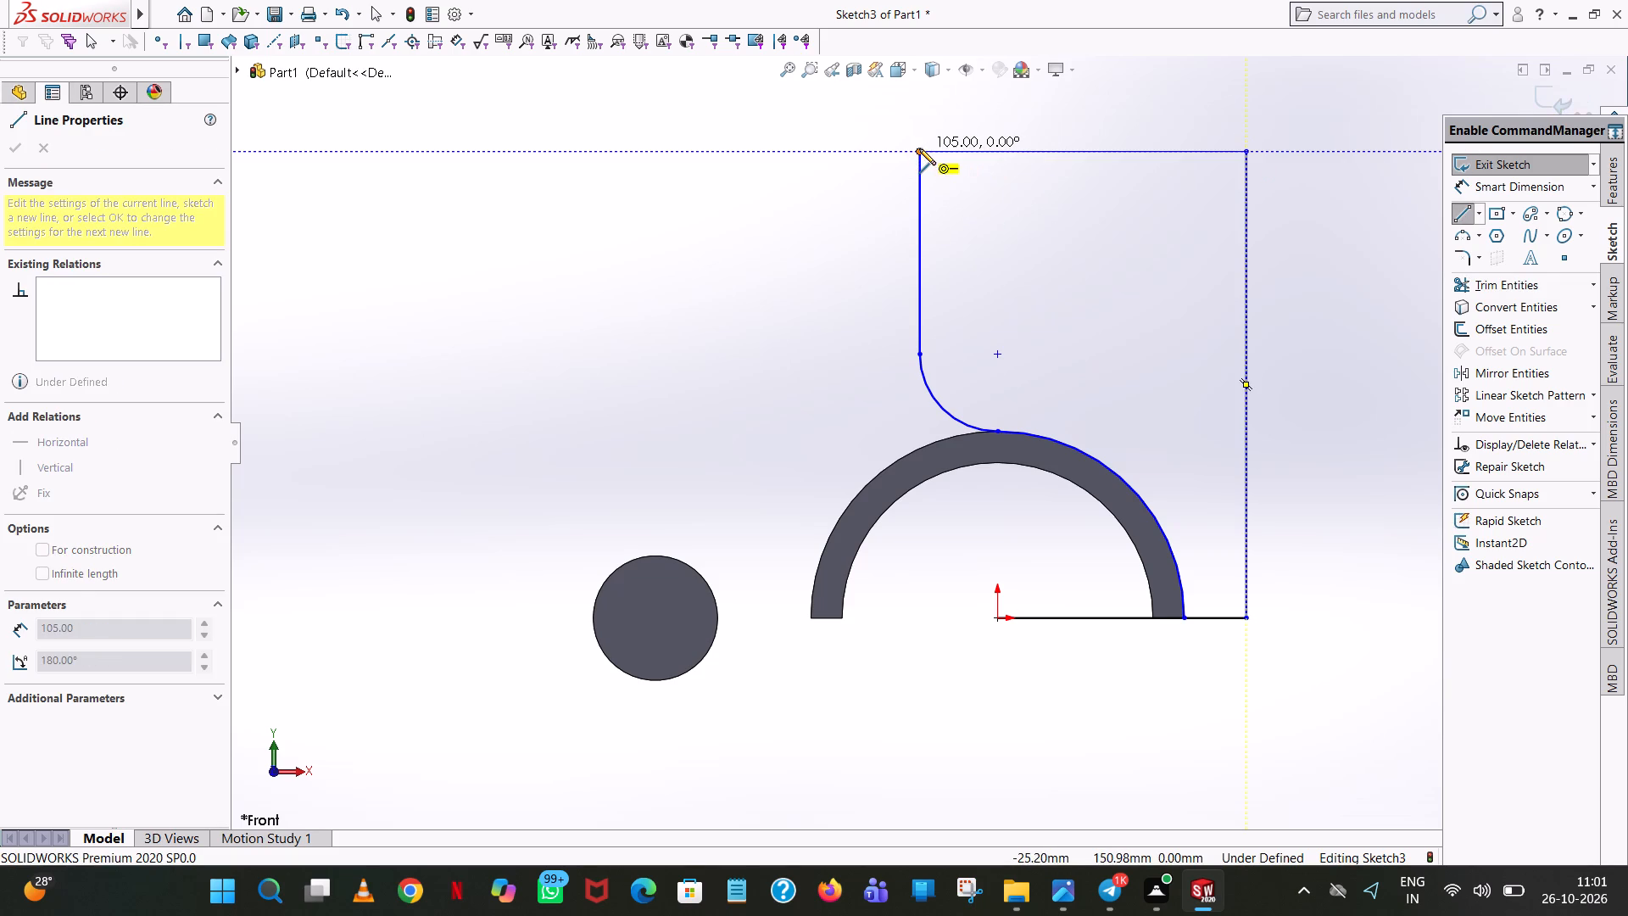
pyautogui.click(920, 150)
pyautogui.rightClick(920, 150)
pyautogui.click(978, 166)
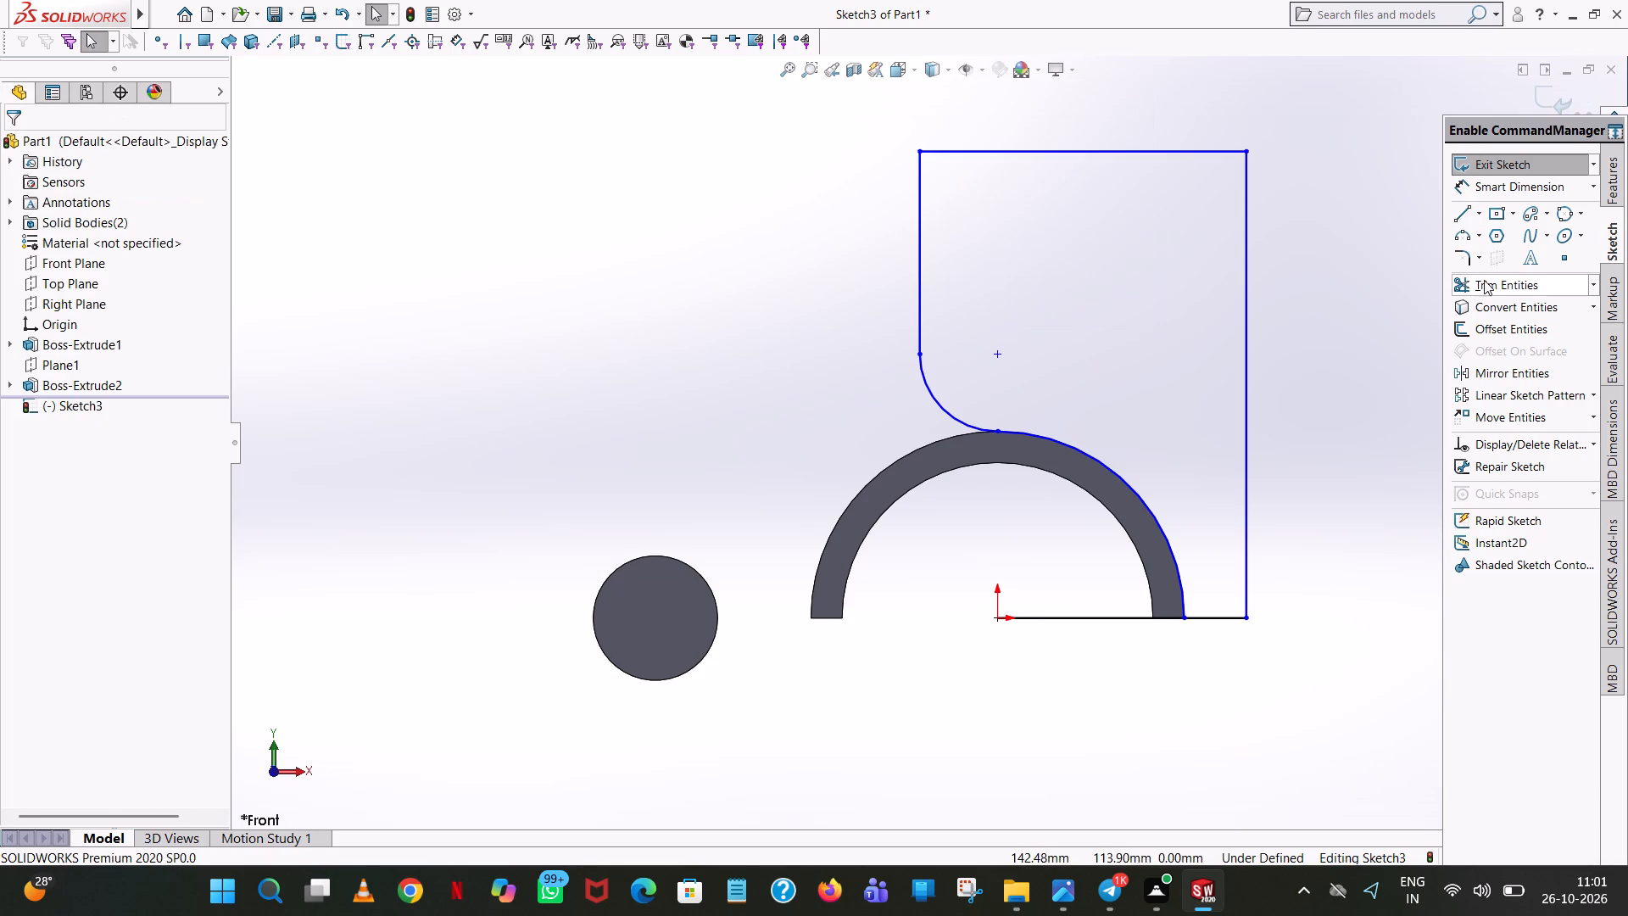
# Trim away the short vertical line, the 25 mm fillet arc and the 60 mm arc over the half-ring.
pyautogui.click(1484, 280)
pyautogui.click(922, 251)
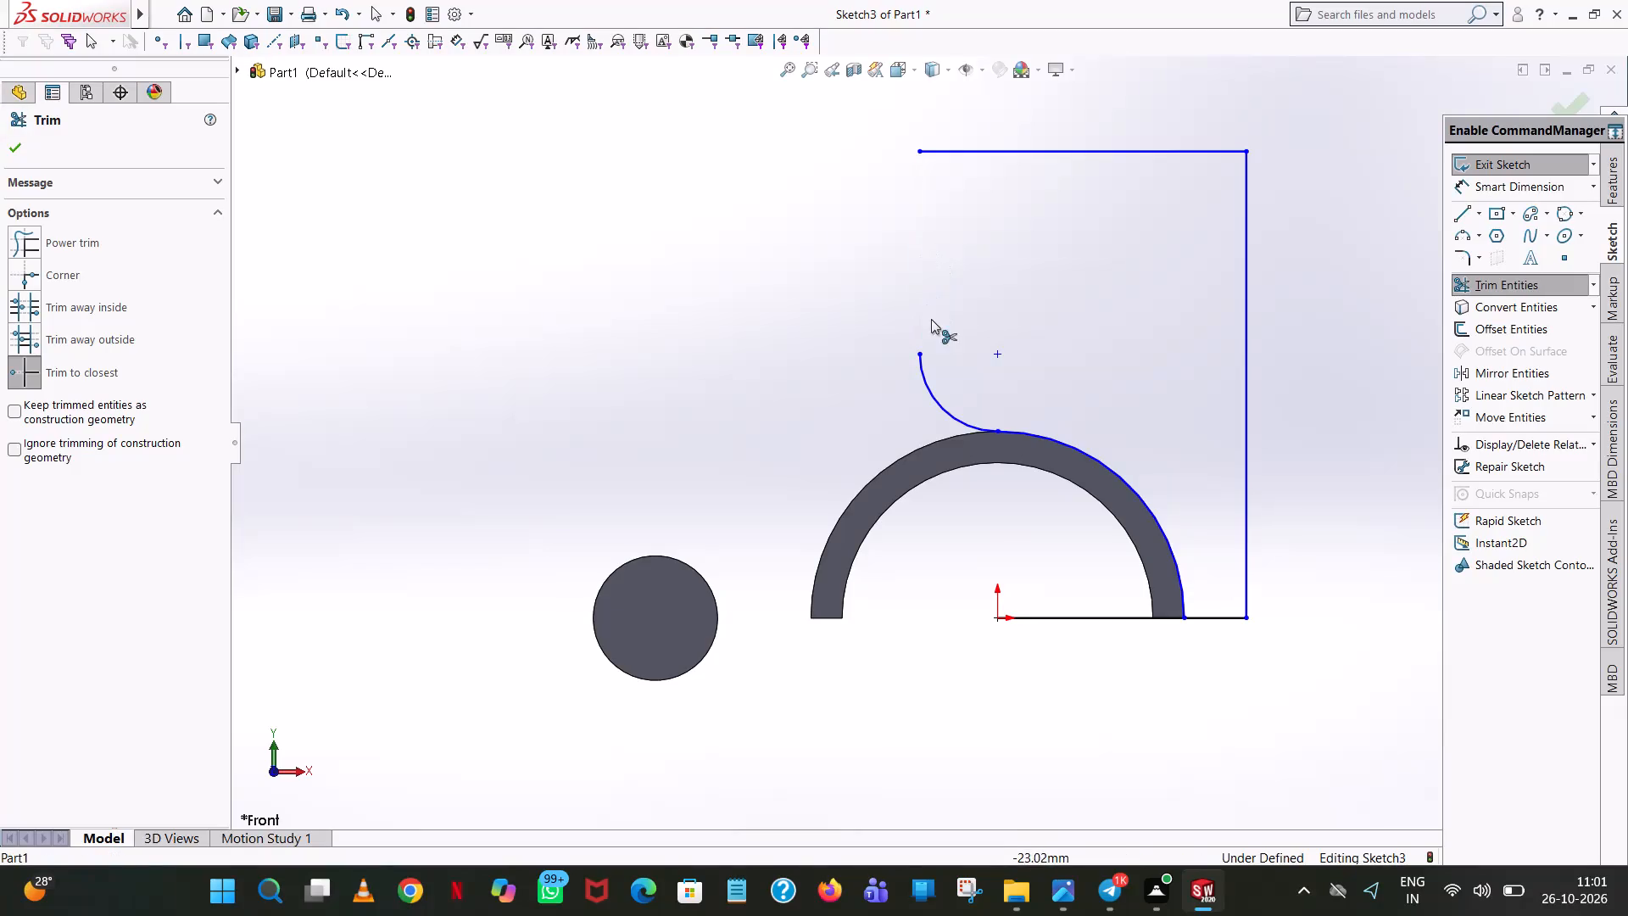
pyautogui.click(937, 403)
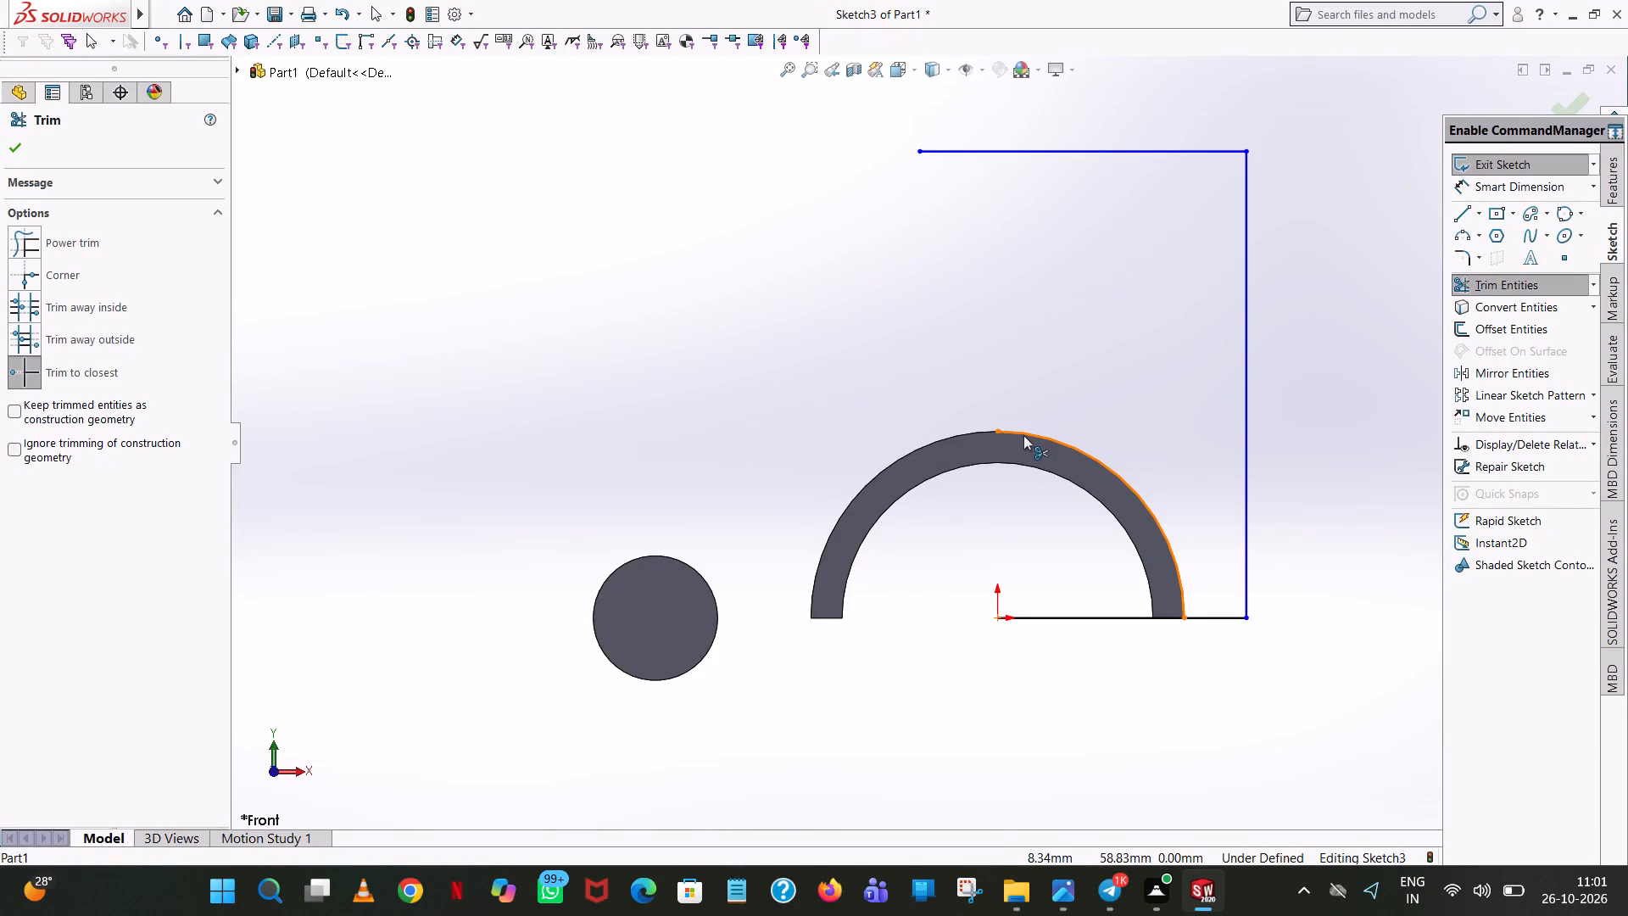
pyautogui.click(1023, 435)
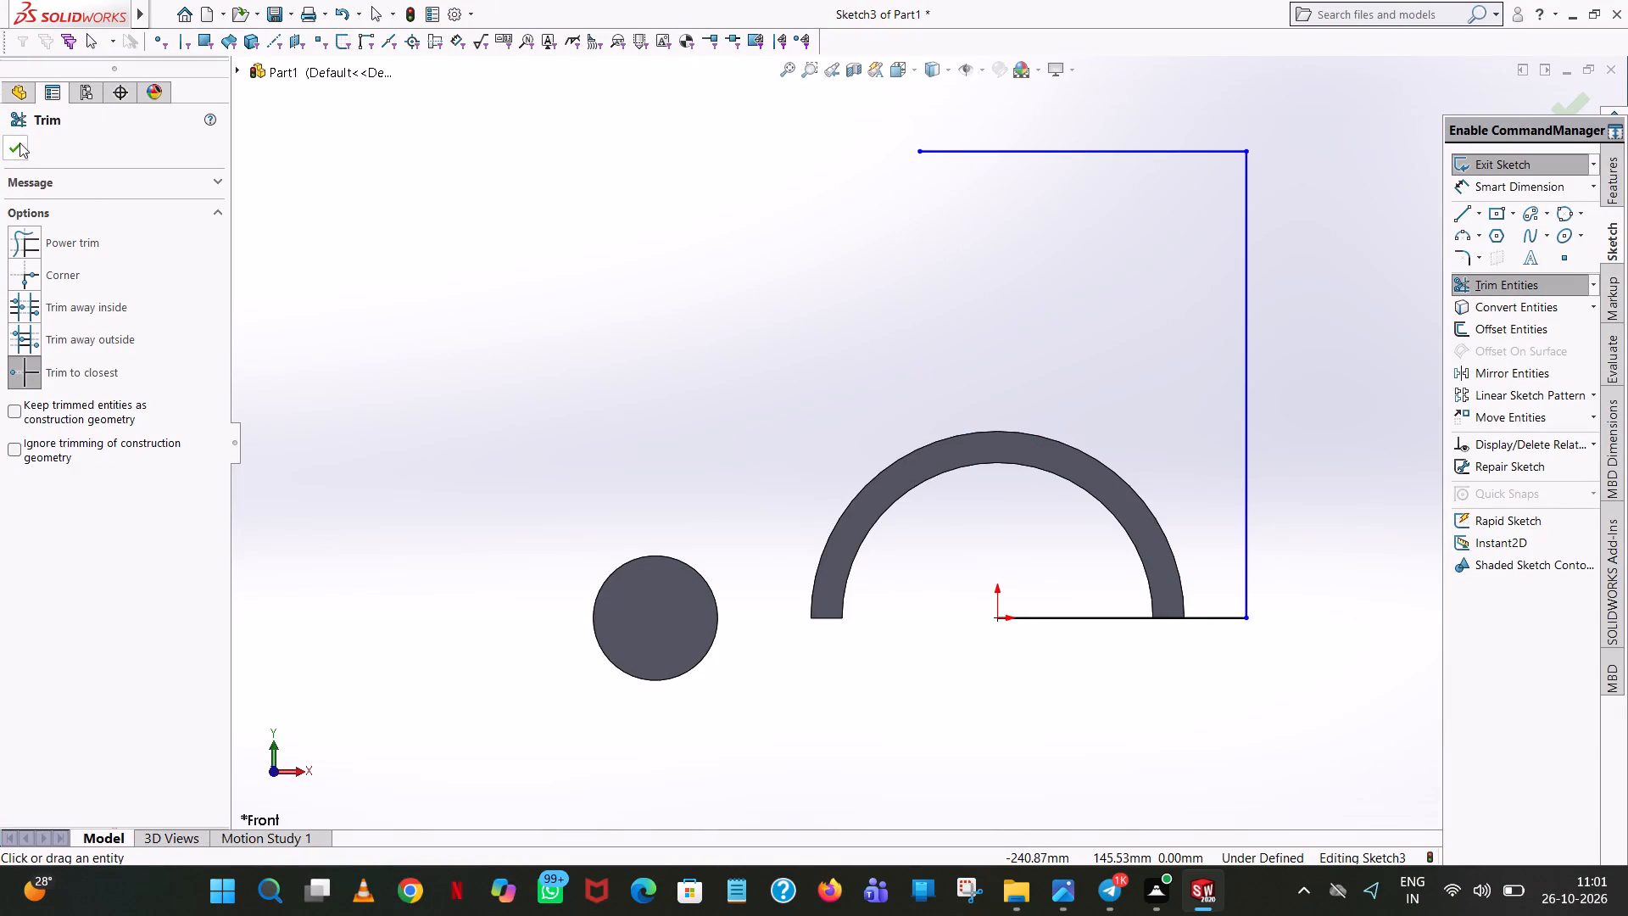
pyautogui.click(19, 148)
pyautogui.click(1040, 154)
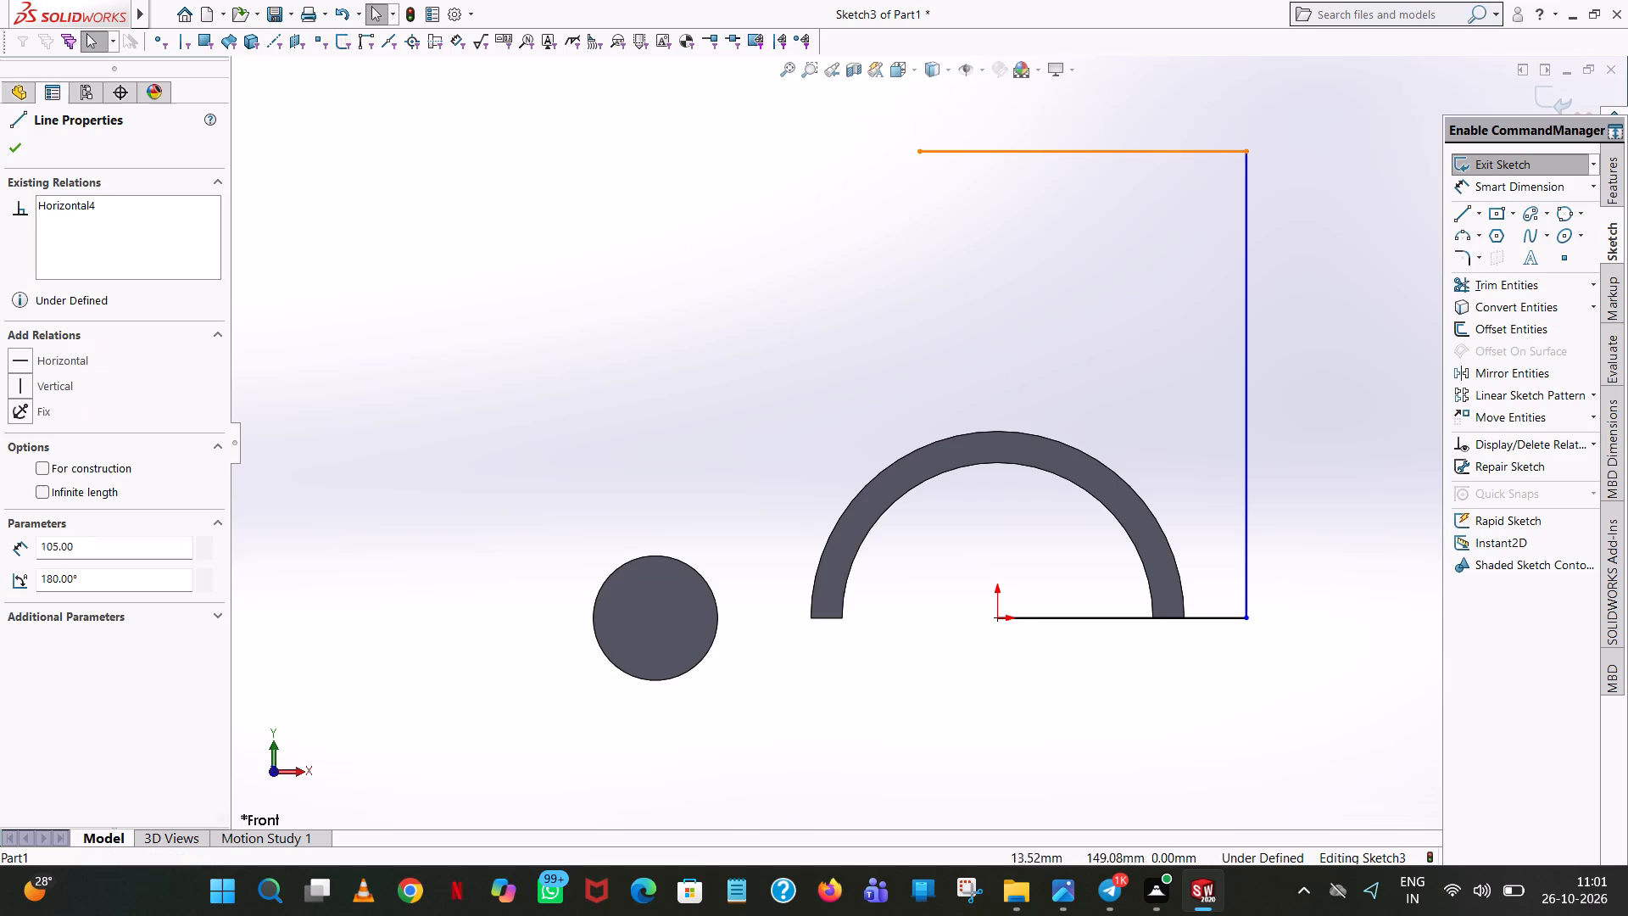
pyautogui.click(619, 249)
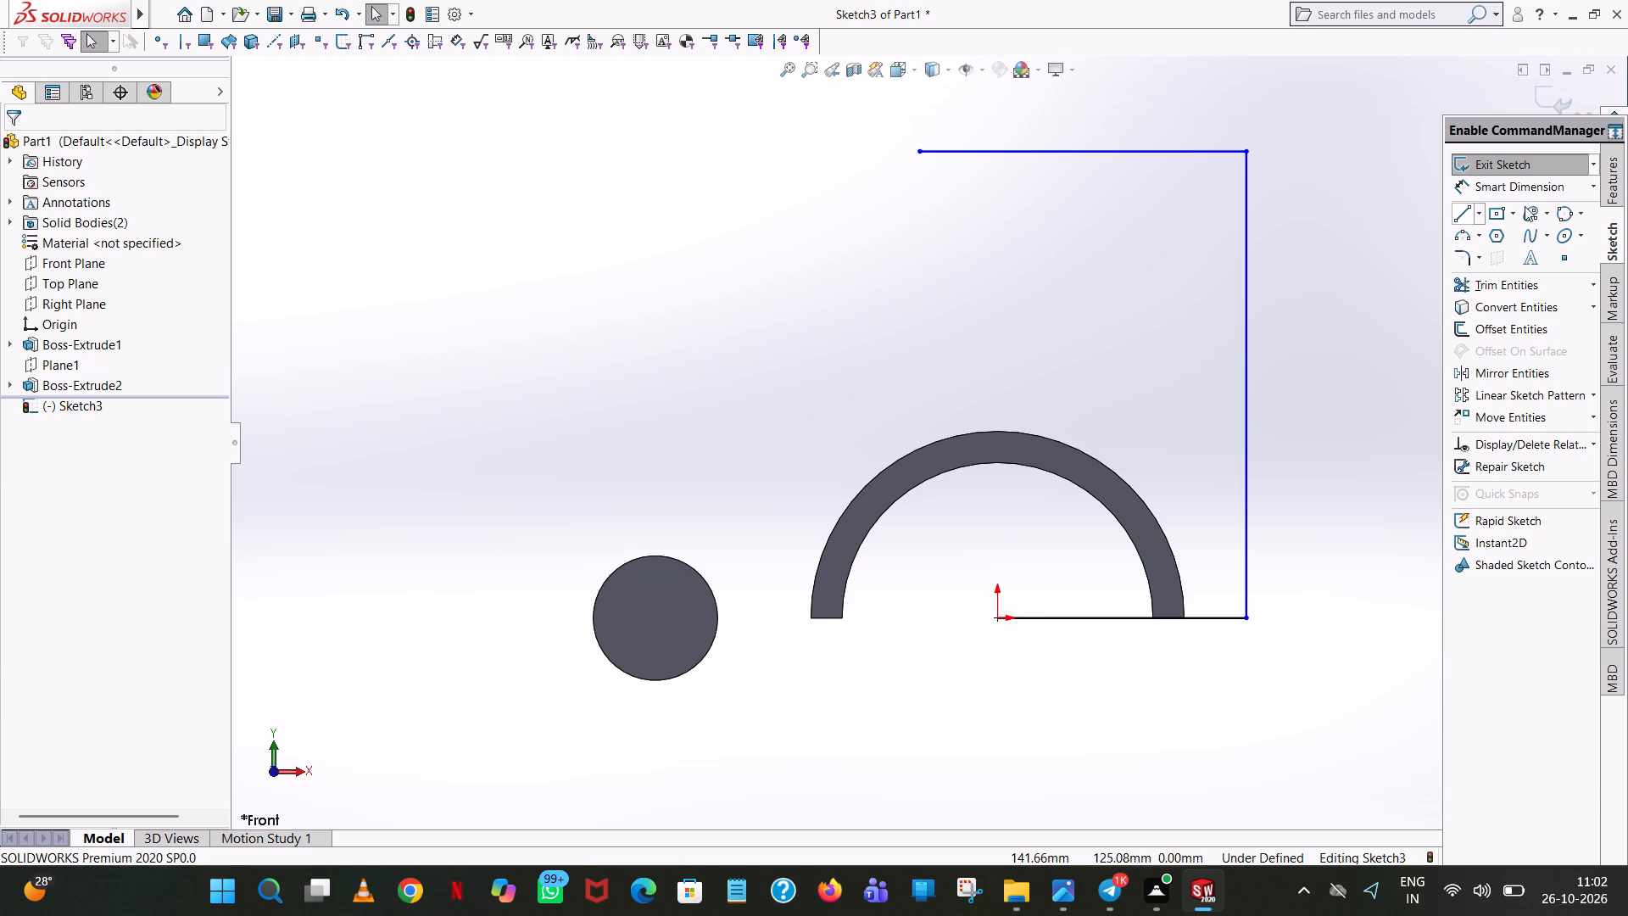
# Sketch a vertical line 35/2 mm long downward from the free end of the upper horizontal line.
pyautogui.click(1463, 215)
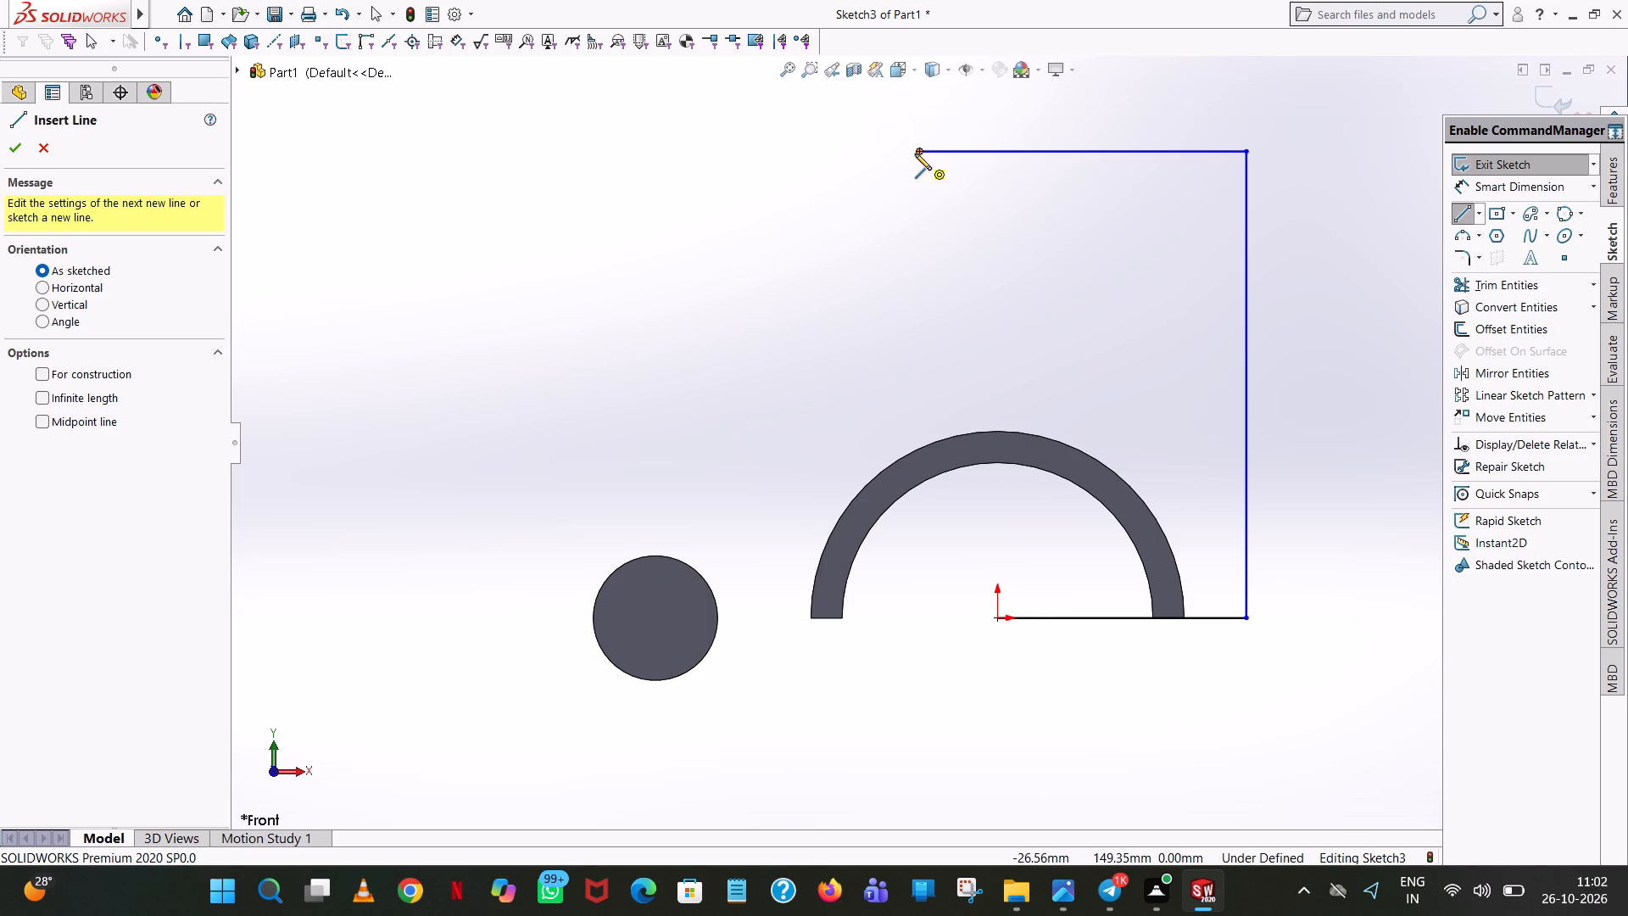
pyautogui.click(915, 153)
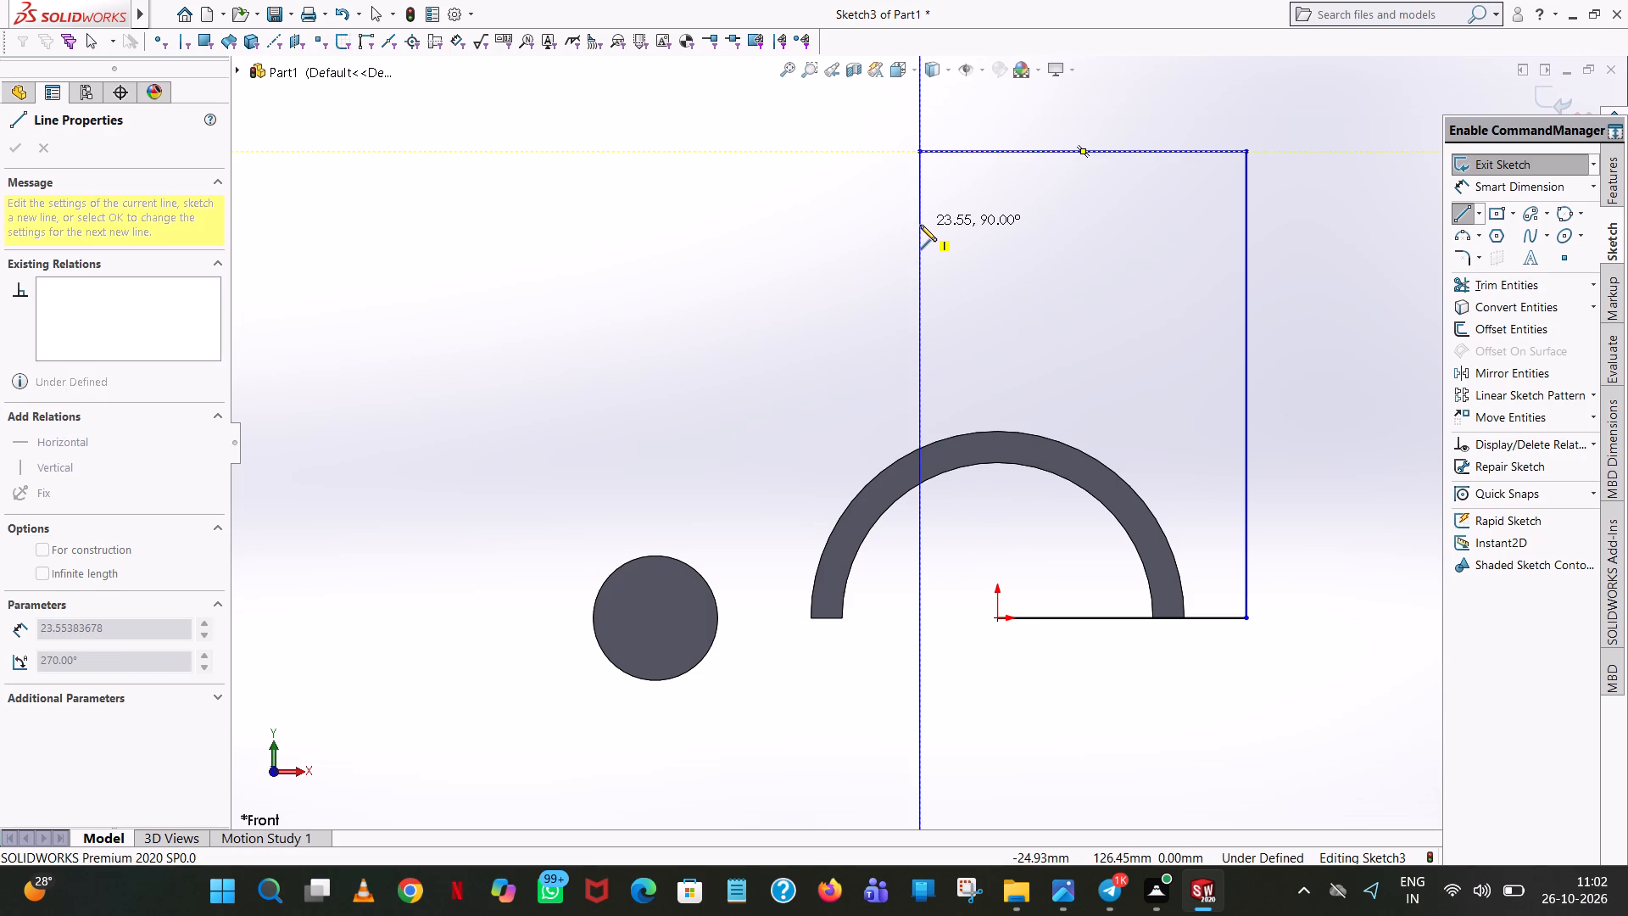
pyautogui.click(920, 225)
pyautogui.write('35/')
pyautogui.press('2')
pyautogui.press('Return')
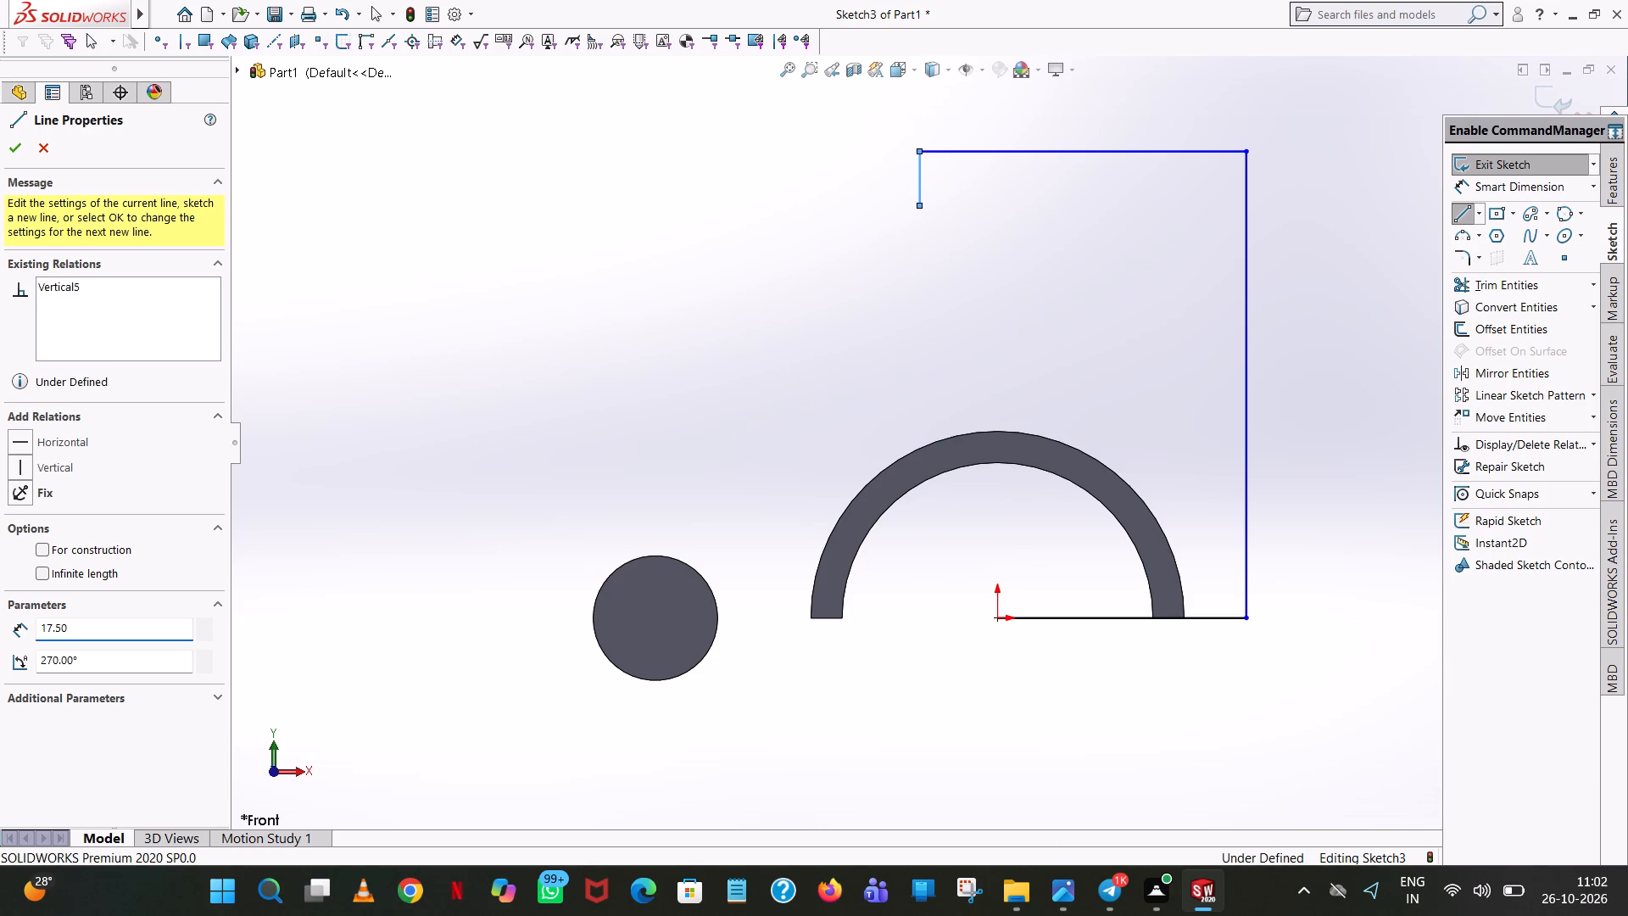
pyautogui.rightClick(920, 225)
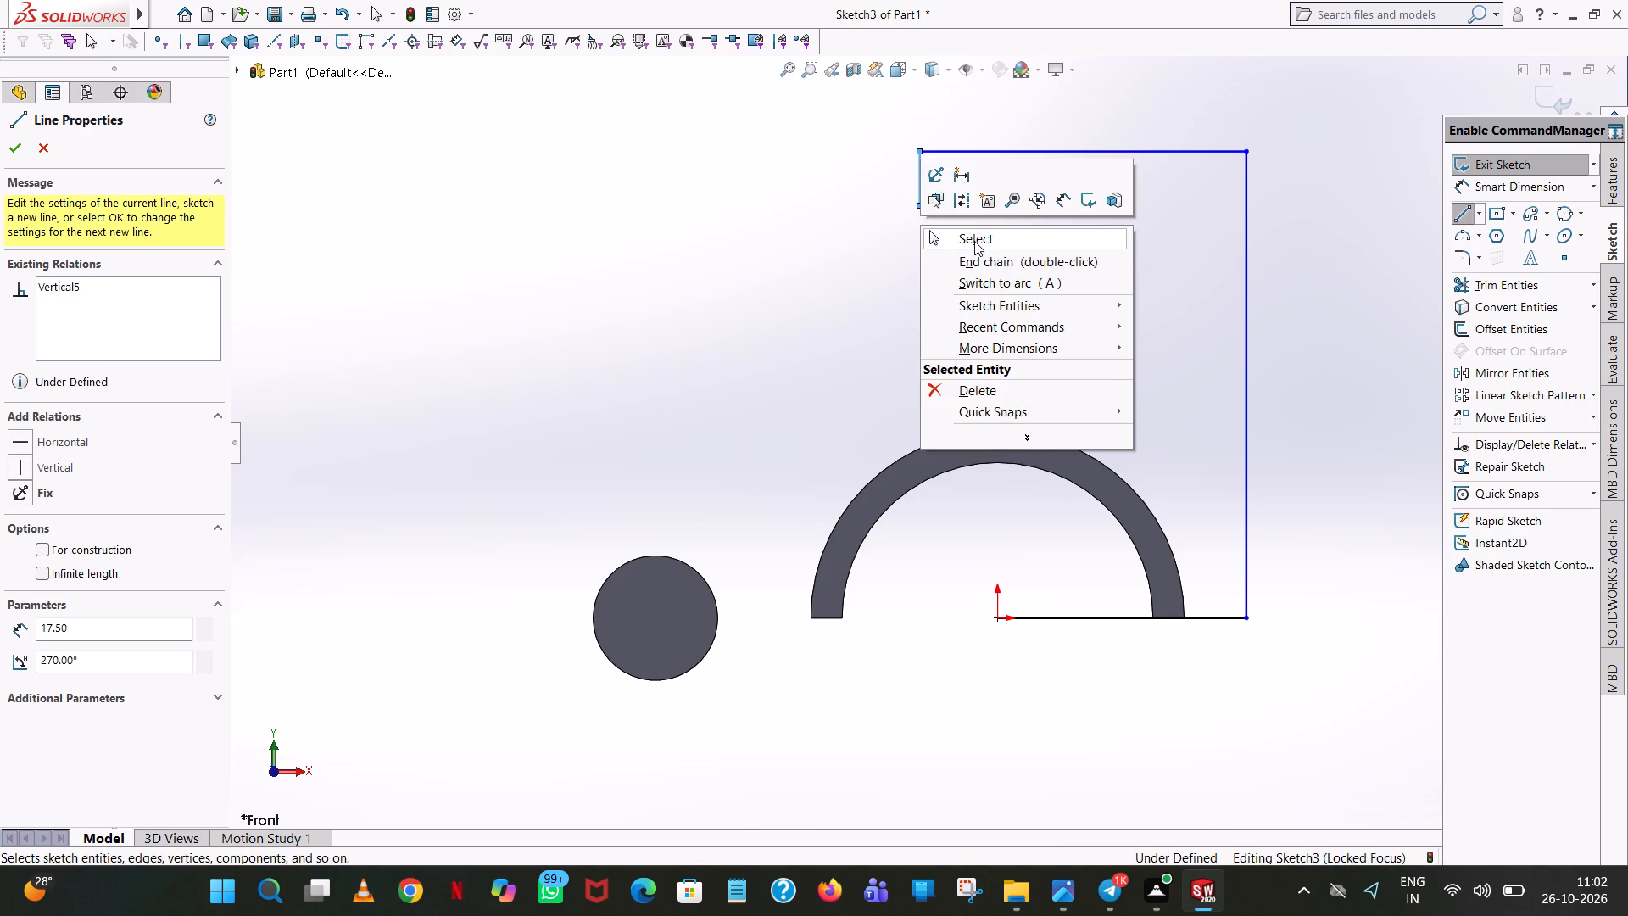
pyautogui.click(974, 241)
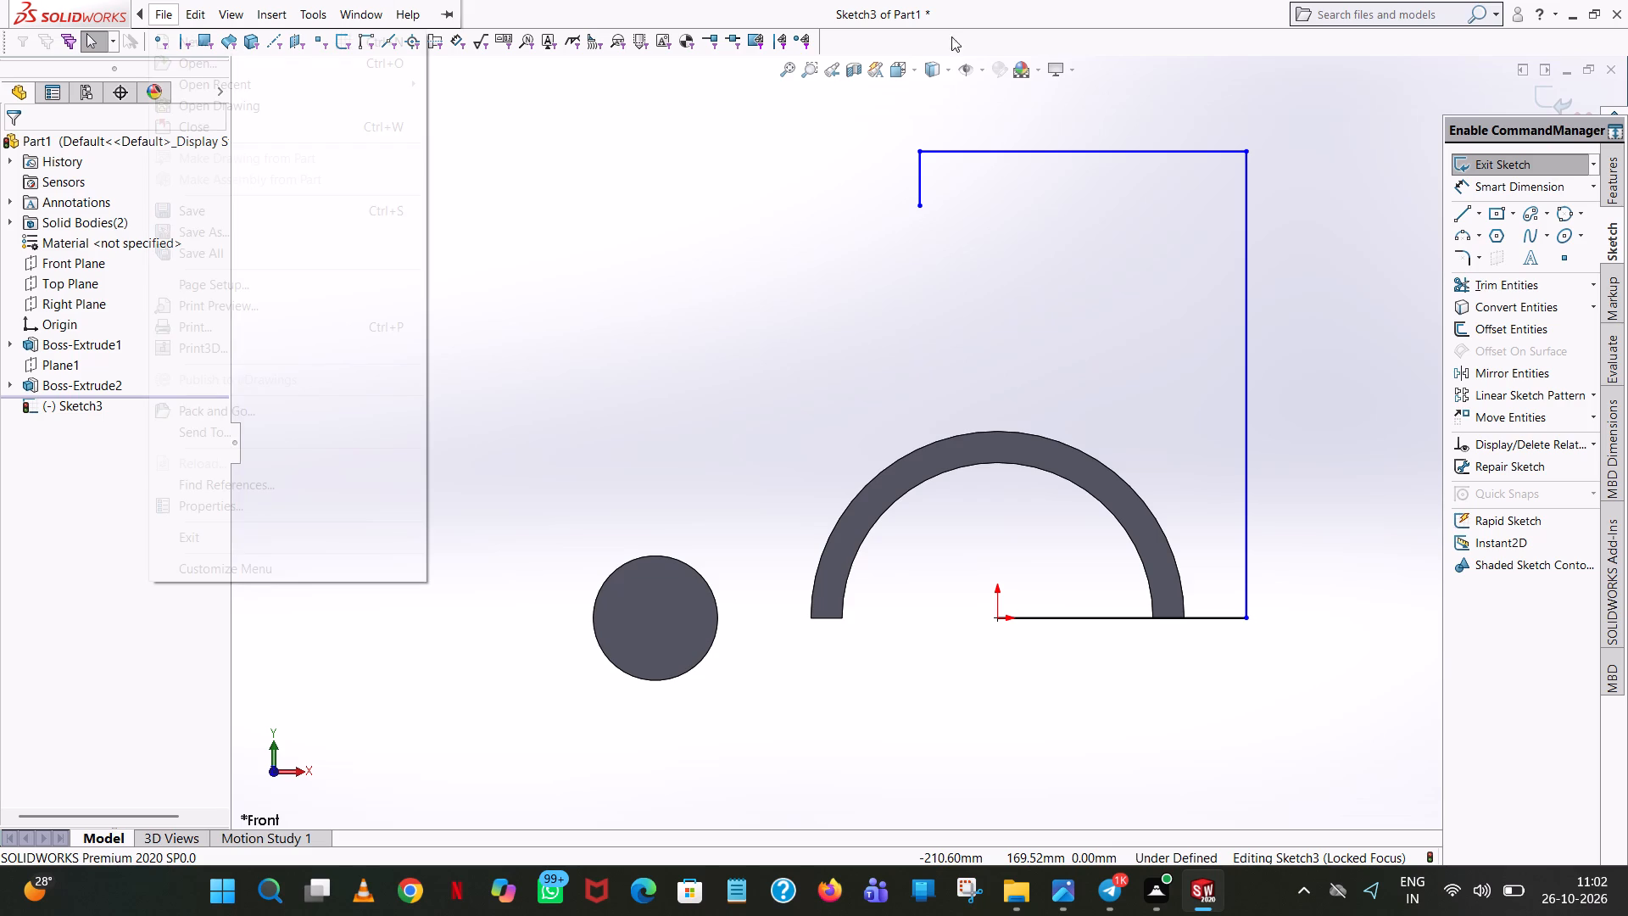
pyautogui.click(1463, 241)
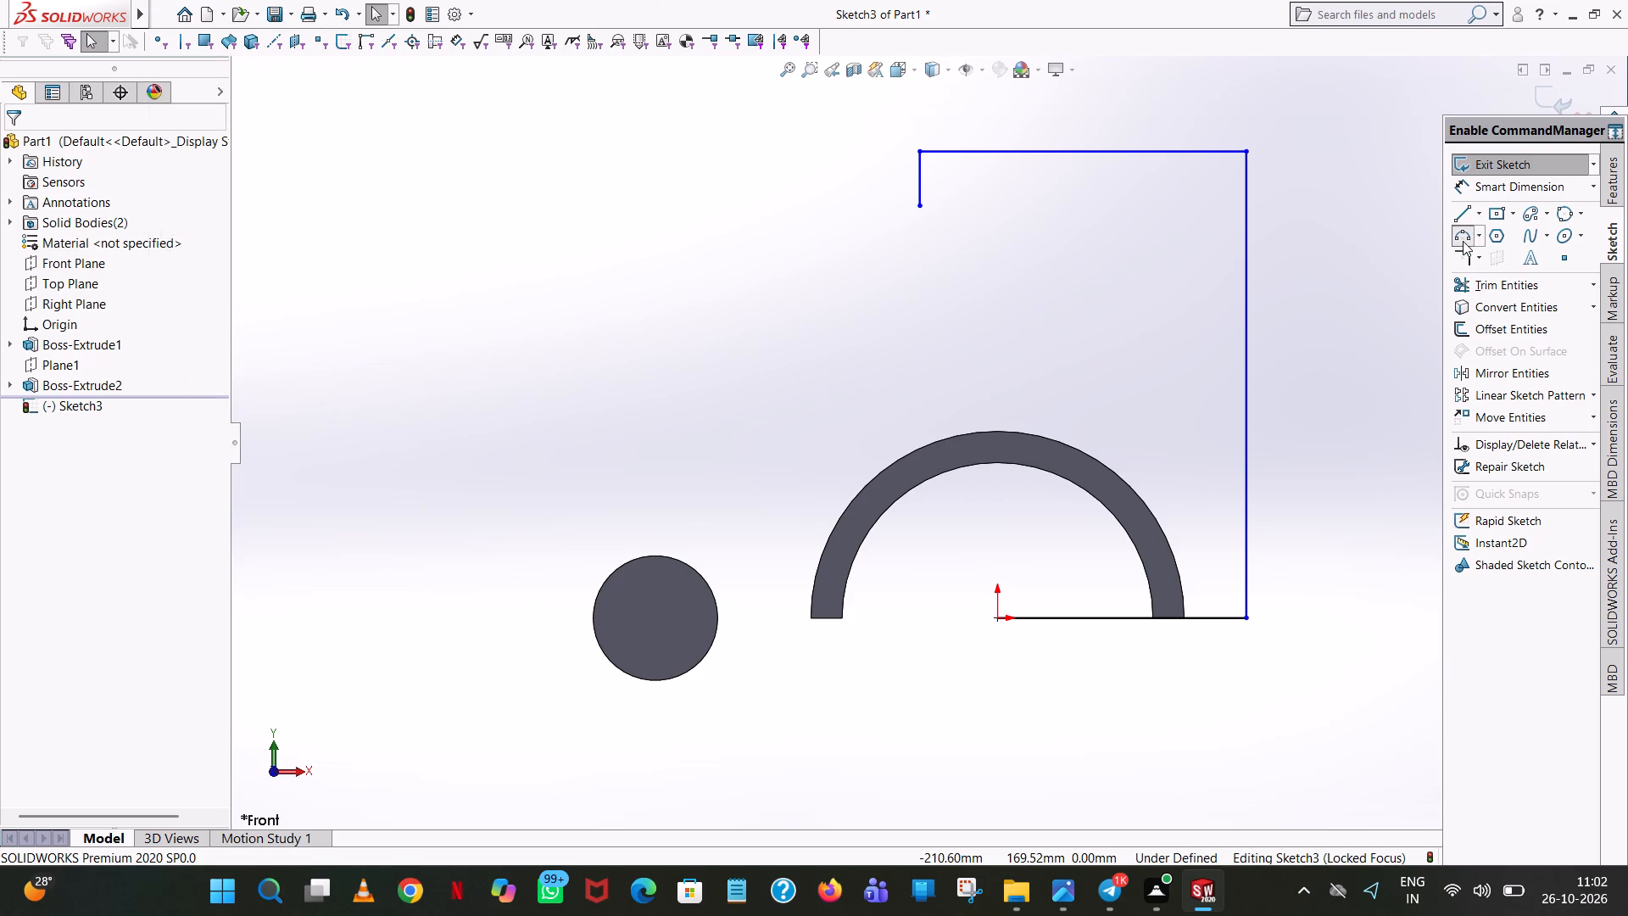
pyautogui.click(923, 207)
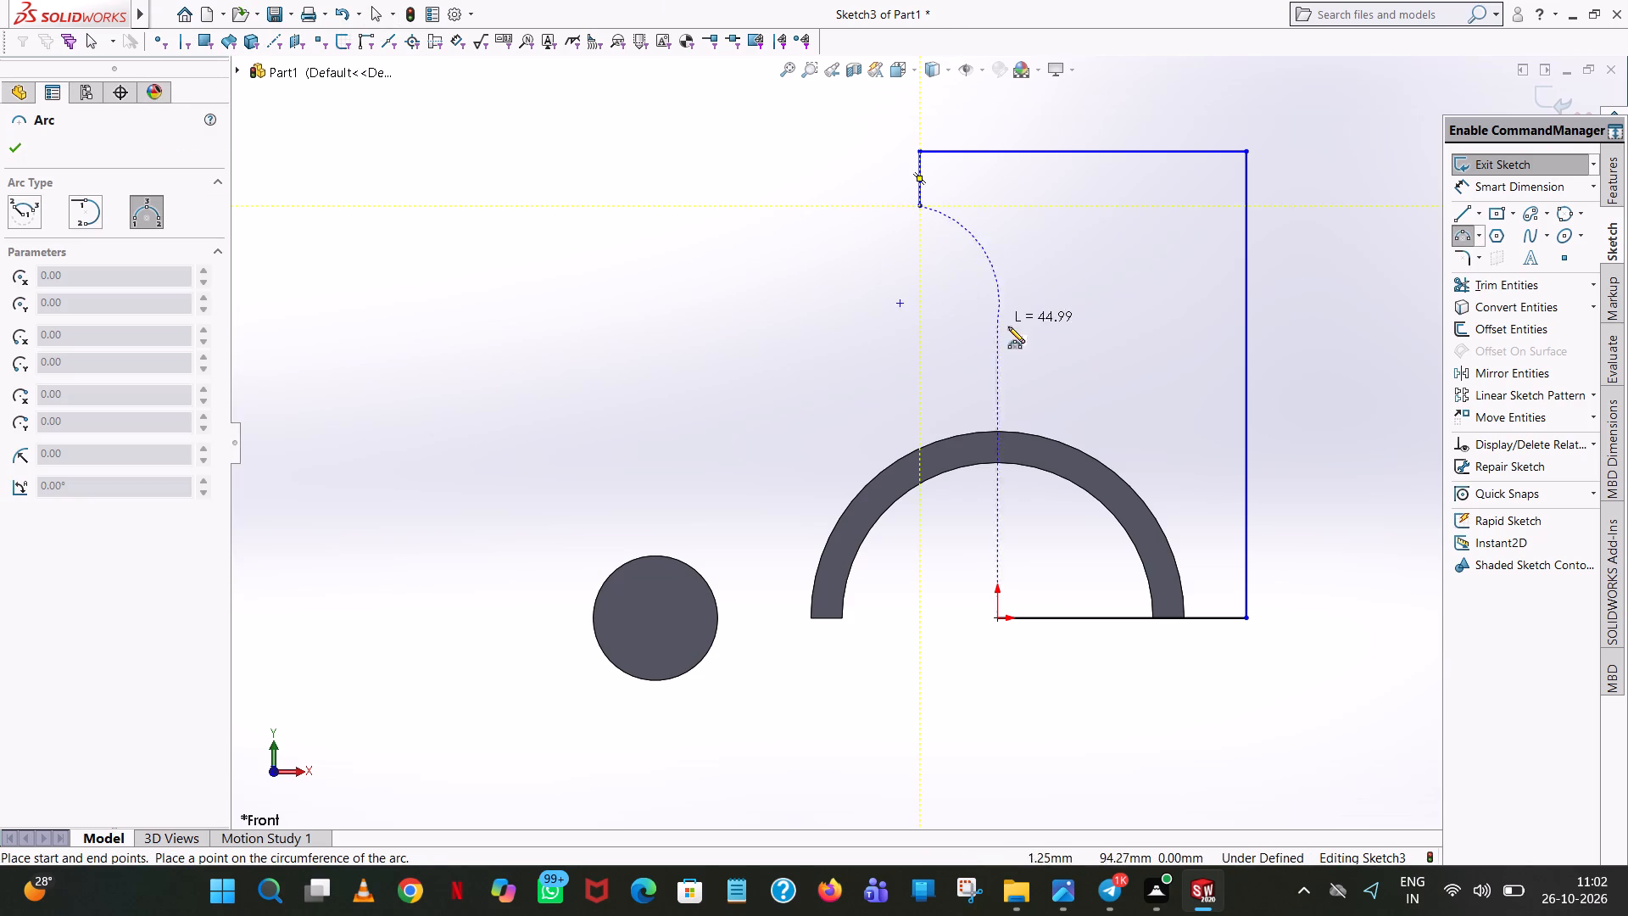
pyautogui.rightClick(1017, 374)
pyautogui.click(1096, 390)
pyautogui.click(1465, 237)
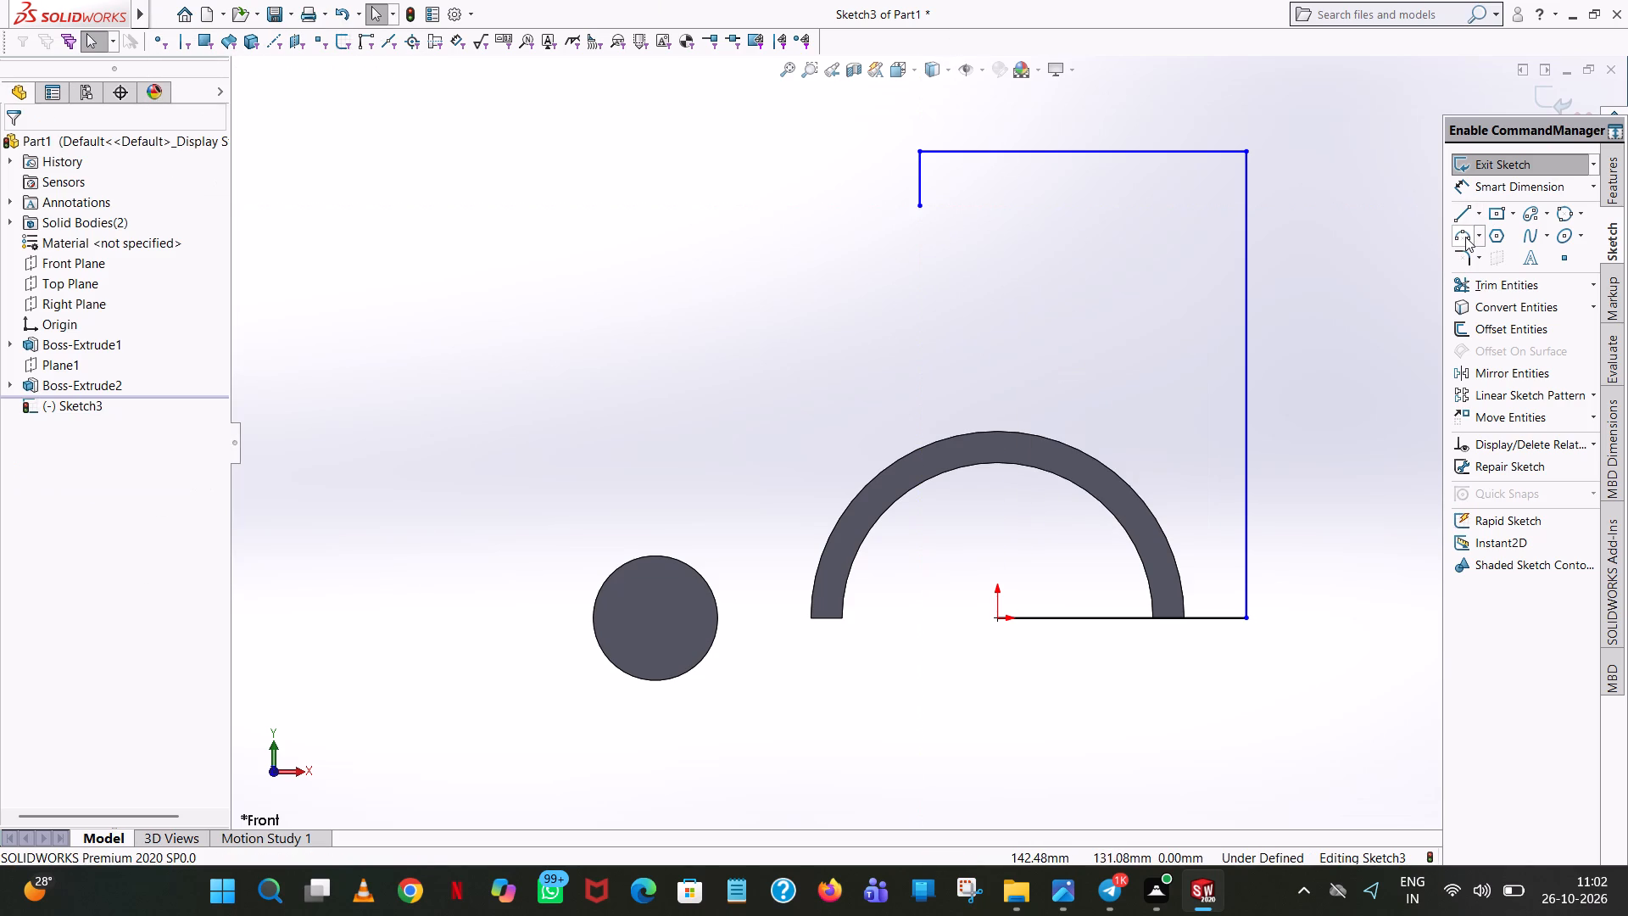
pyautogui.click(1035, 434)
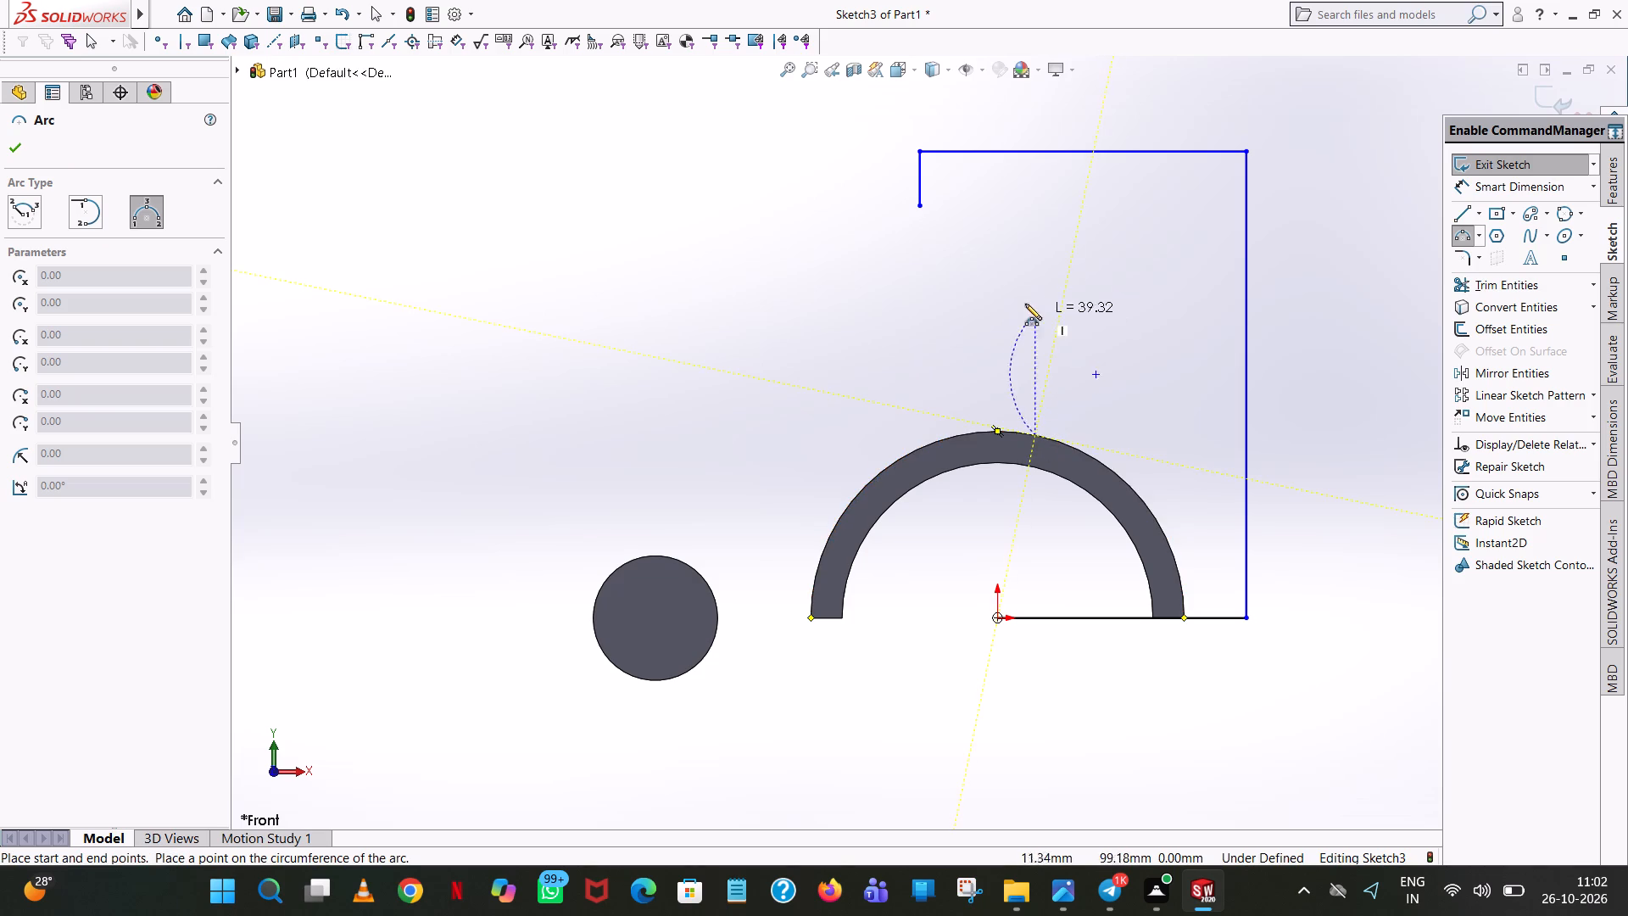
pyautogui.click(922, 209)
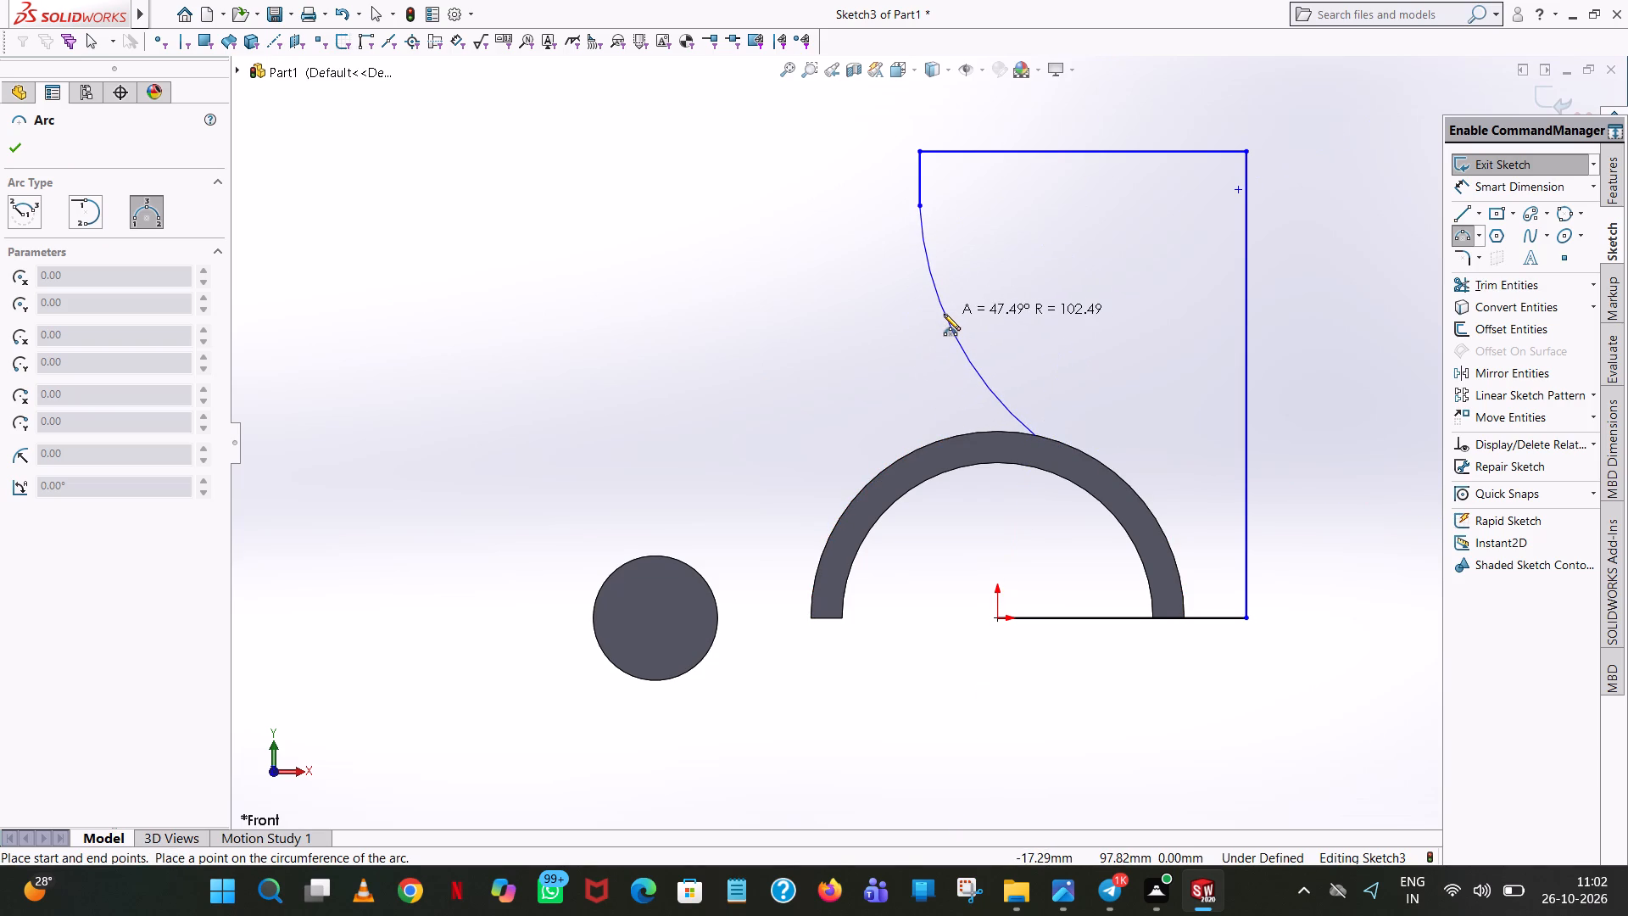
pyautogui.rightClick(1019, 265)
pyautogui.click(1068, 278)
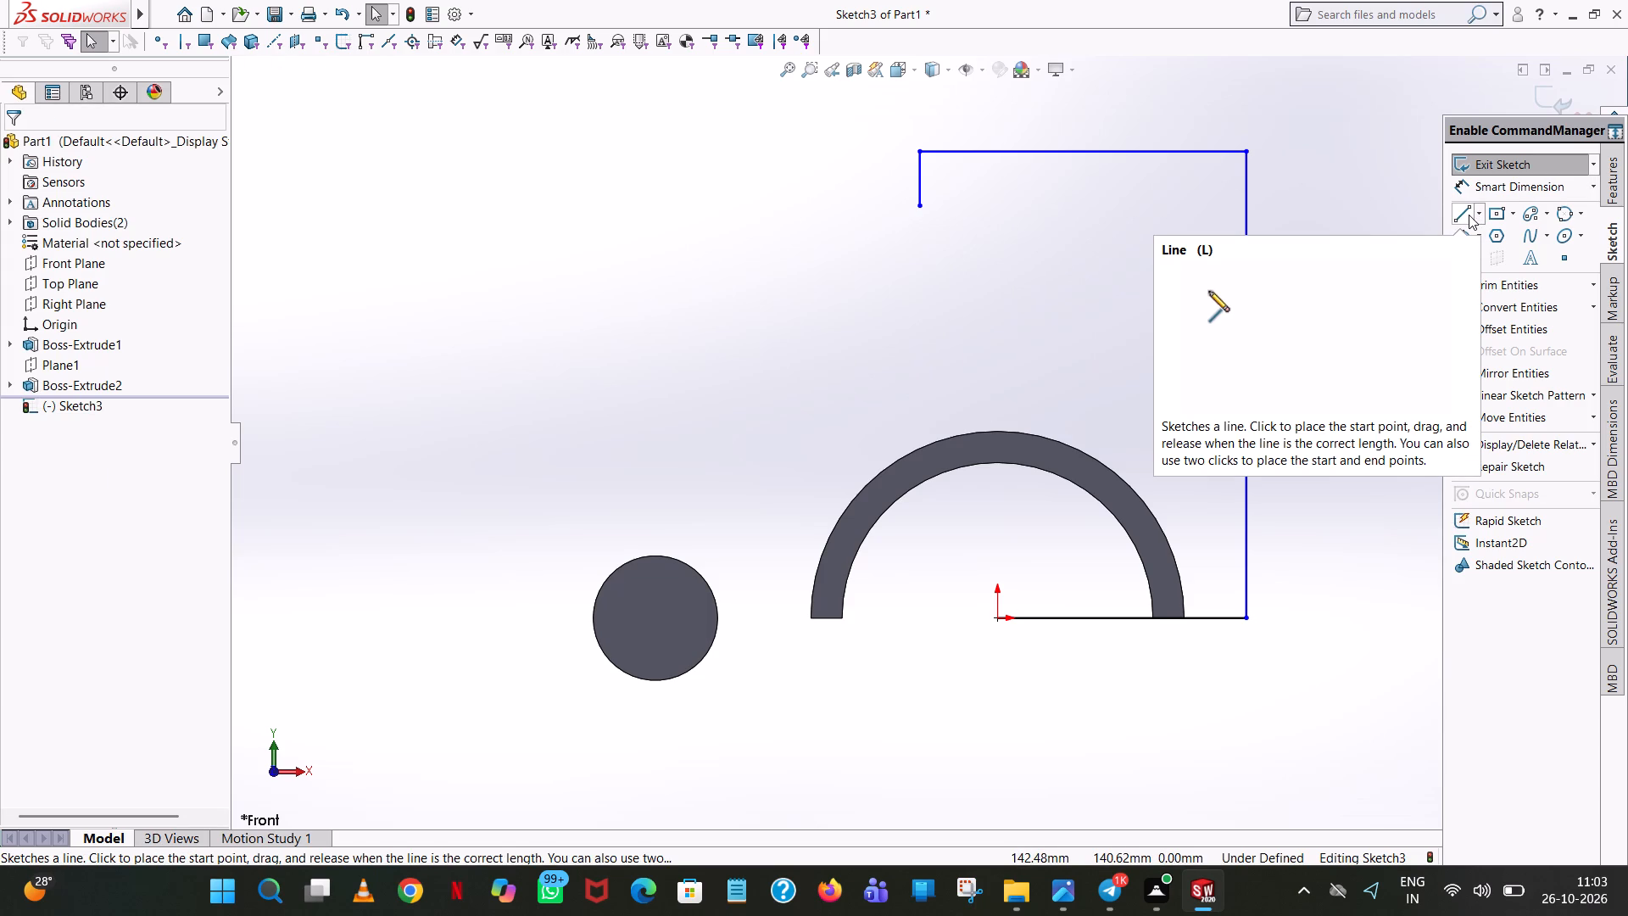
# Trim away all remaining lines of the connecting profile, including the base line, and exit the emptied sketch.
pyautogui.scroll(1, 1141, 292)
pyautogui.moveTo(1138, 292); pyautogui.dragTo(1023, 296, button='middle')
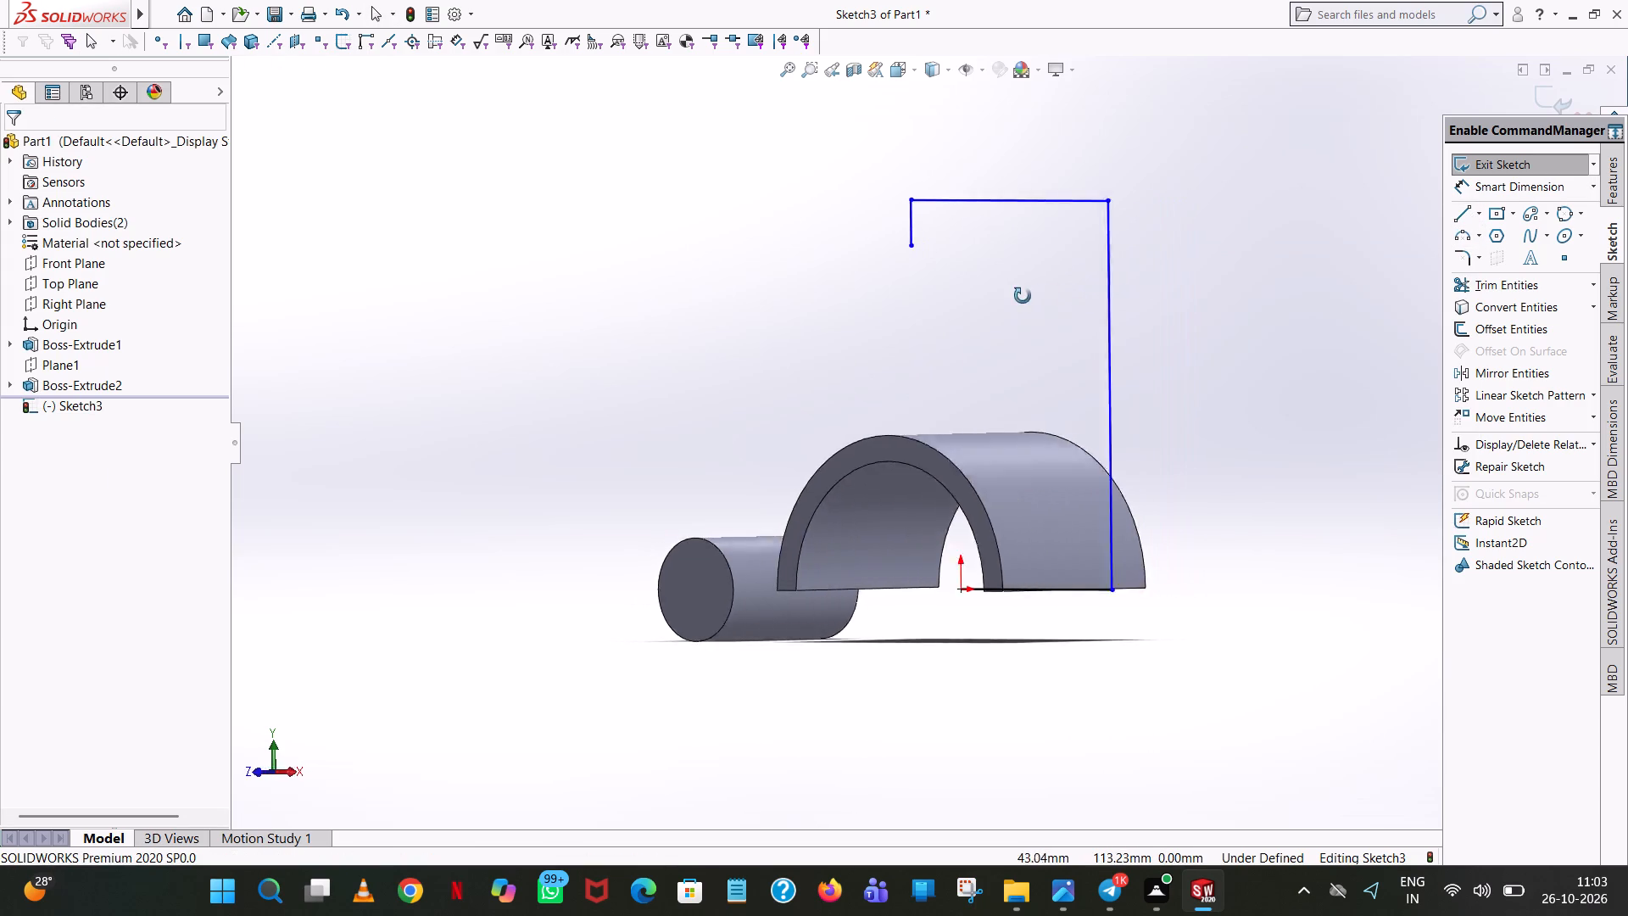
pyautogui.moveTo(1023, 296); pyautogui.dragTo(1132, 313, button='middle')
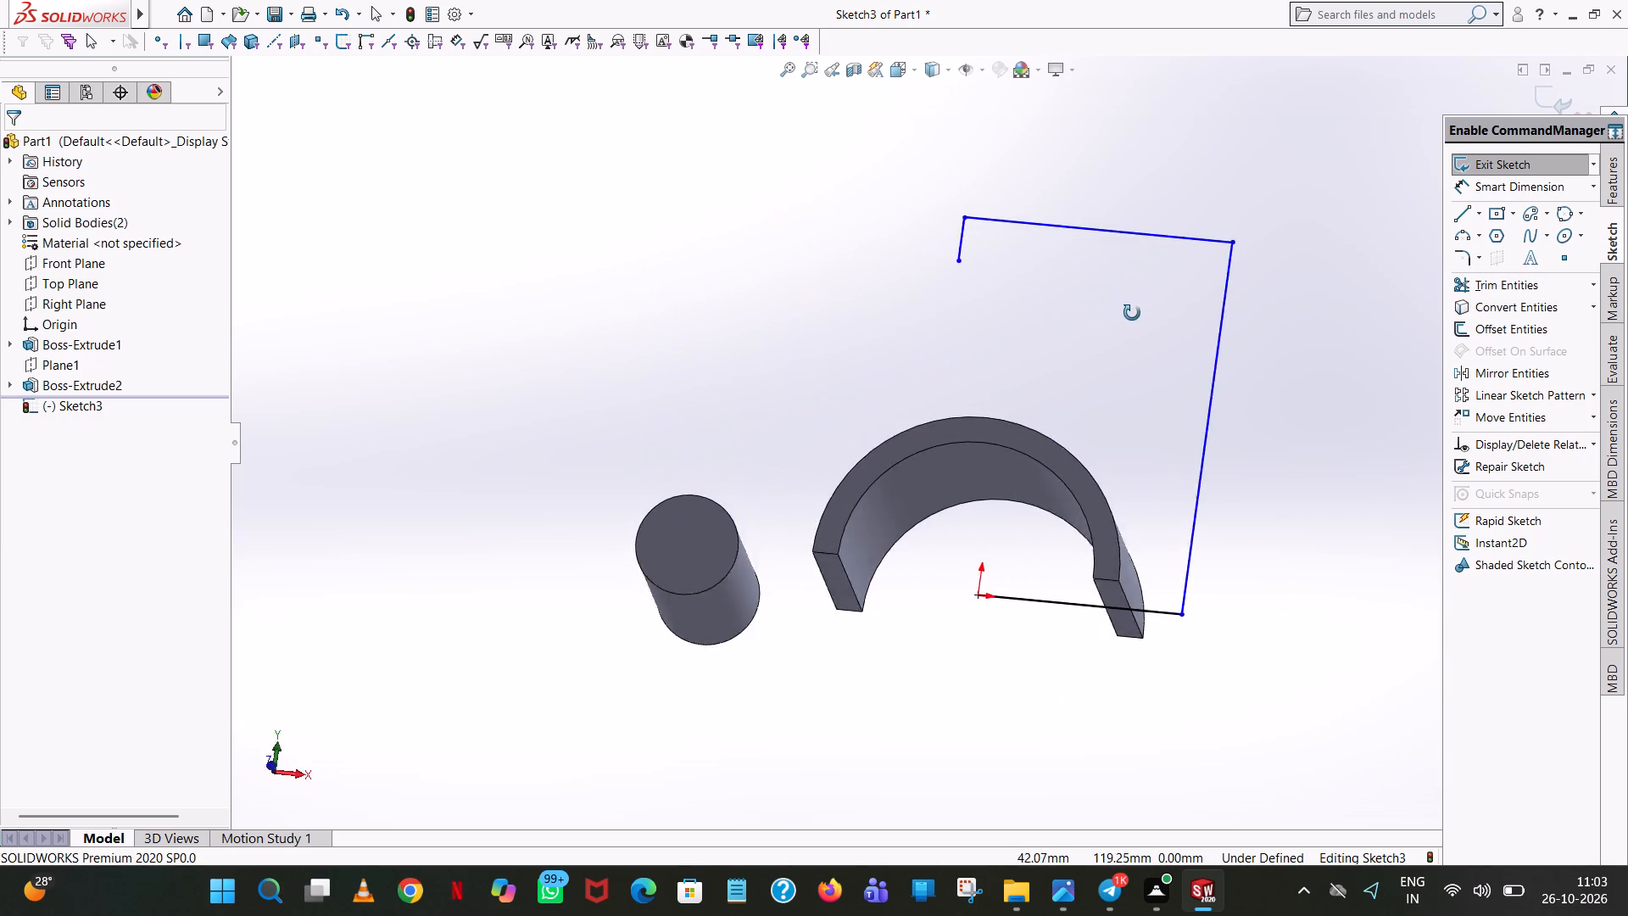
pyautogui.moveTo(1132, 313); pyautogui.dragTo(1151, 433, button='middle')
pyautogui.click(1502, 291)
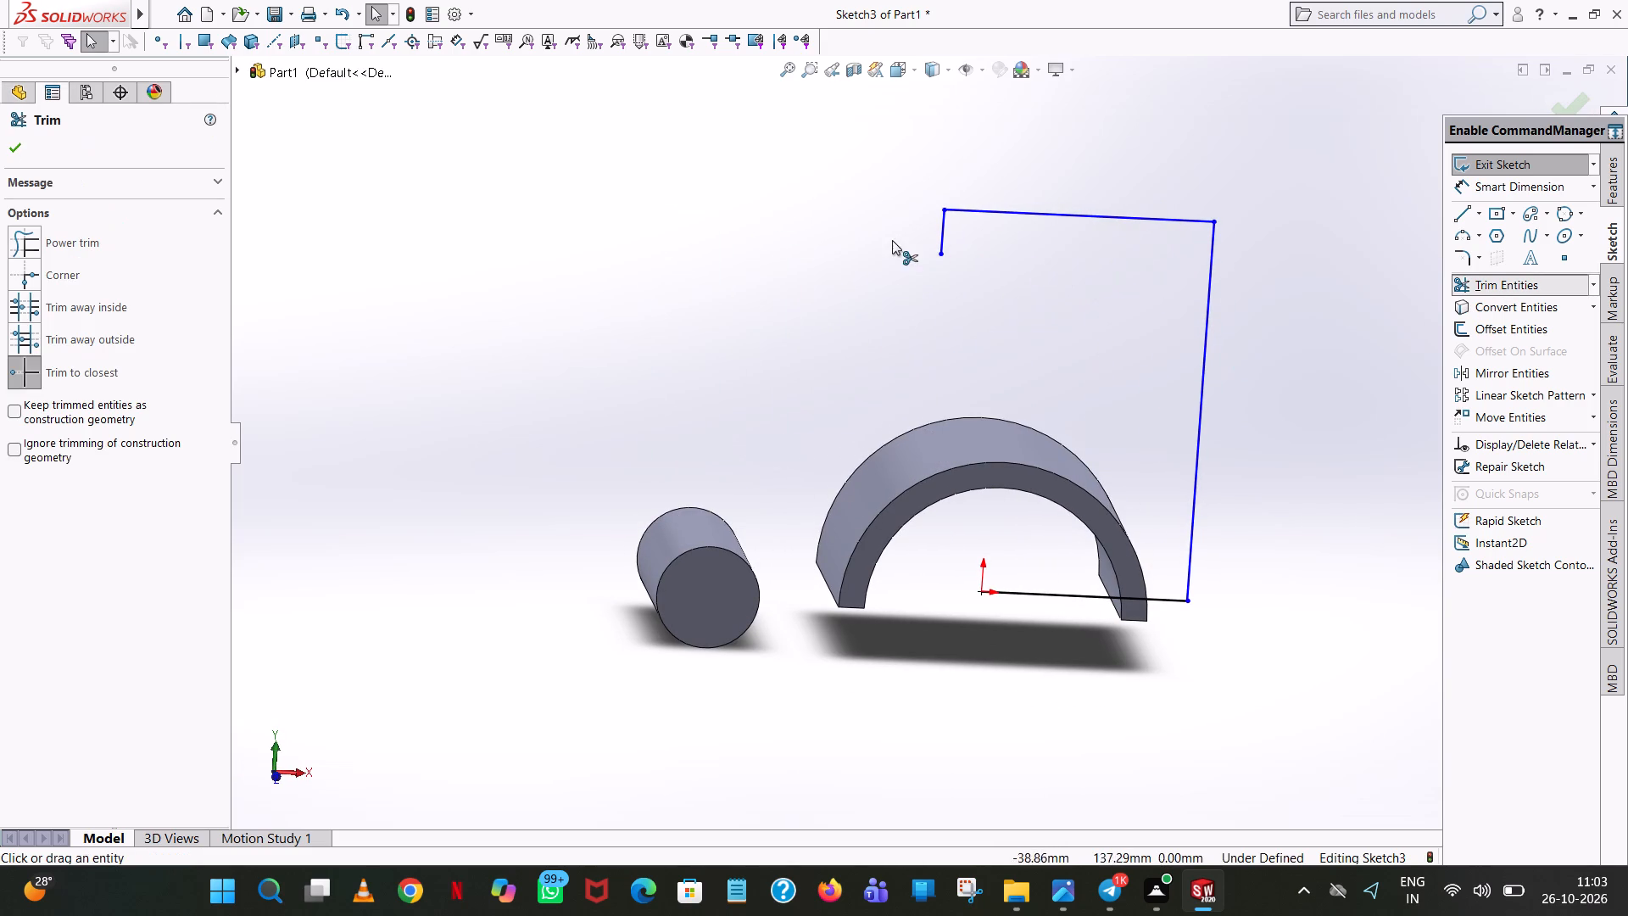
pyautogui.click(941, 230)
pyautogui.click(1005, 213)
pyautogui.click(1214, 288)
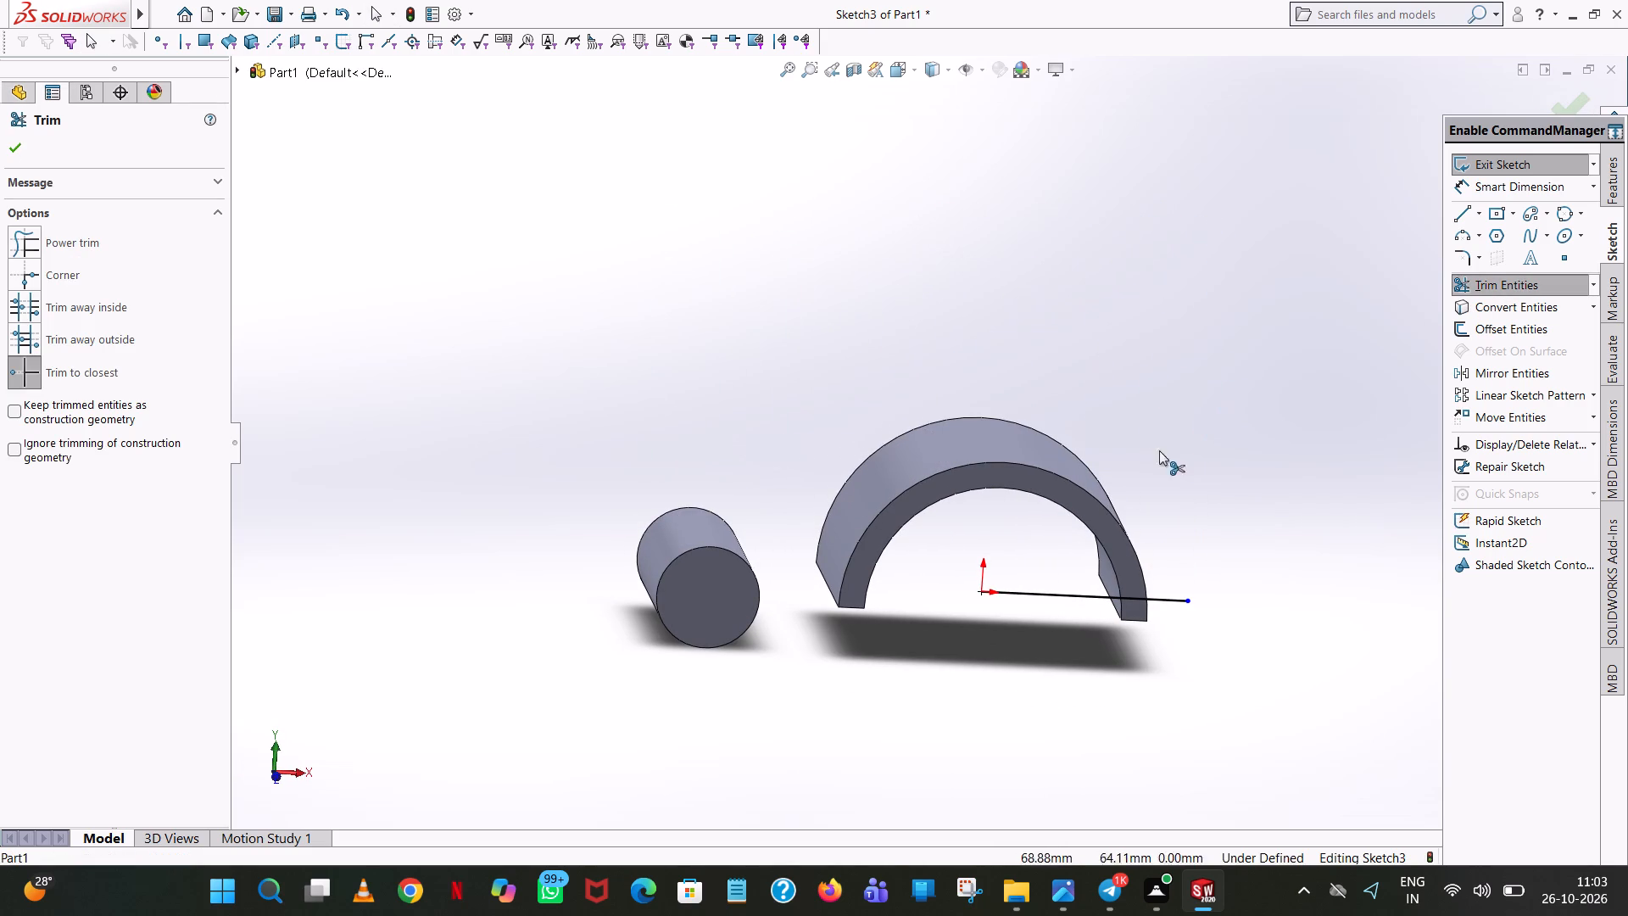
pyautogui.click(1155, 595)
pyautogui.click(1149, 597)
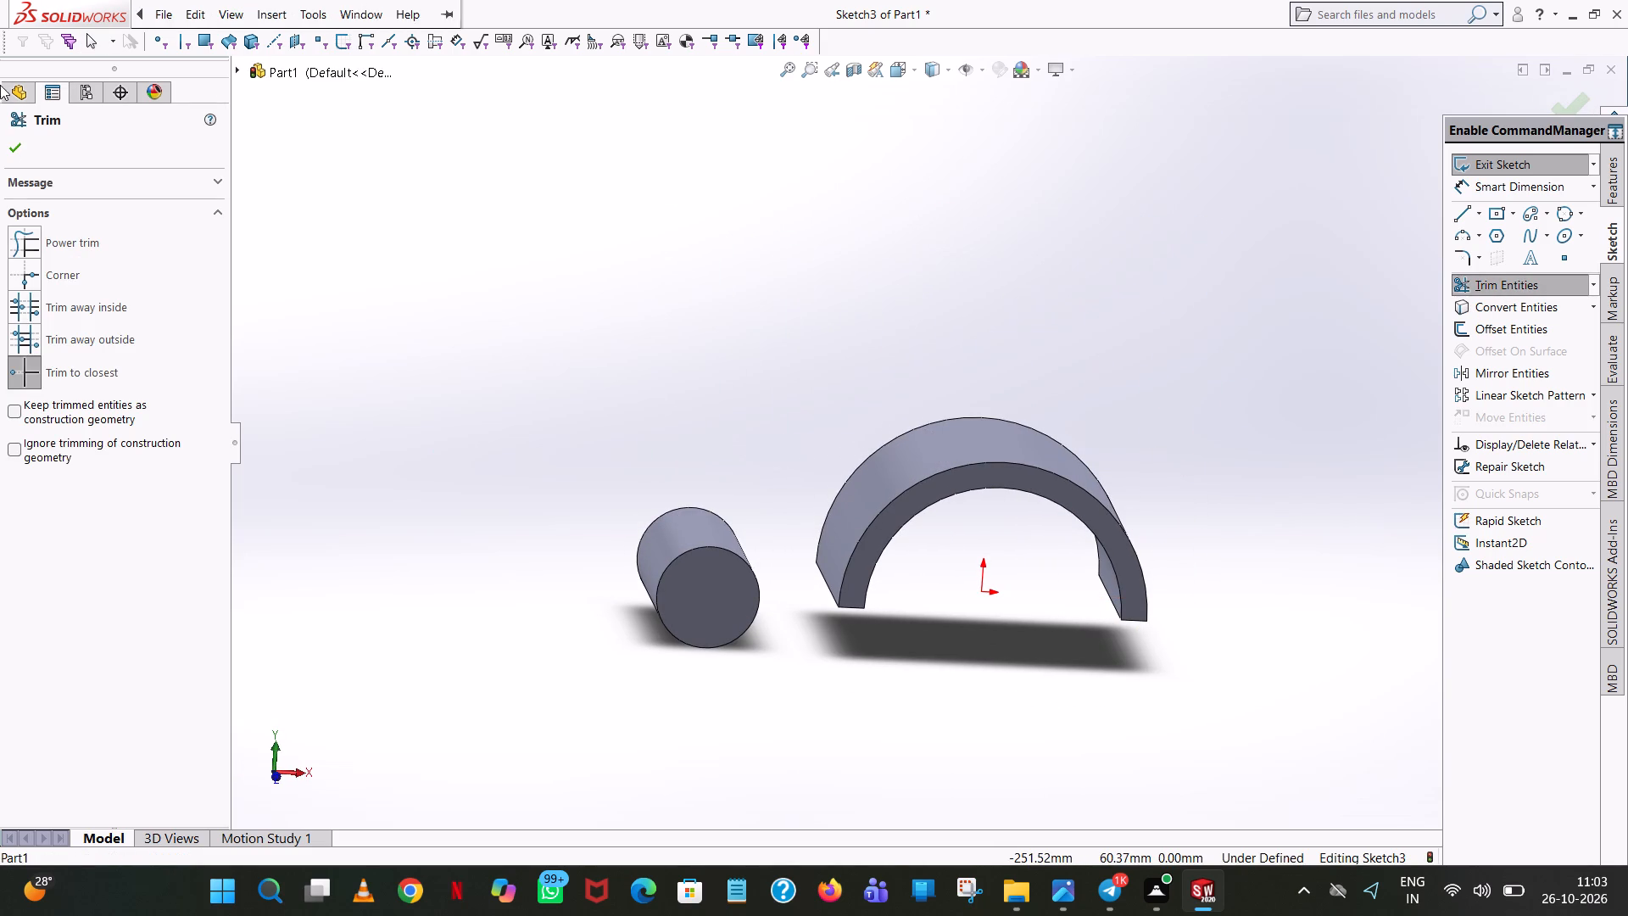
pyautogui.click(24, 145)
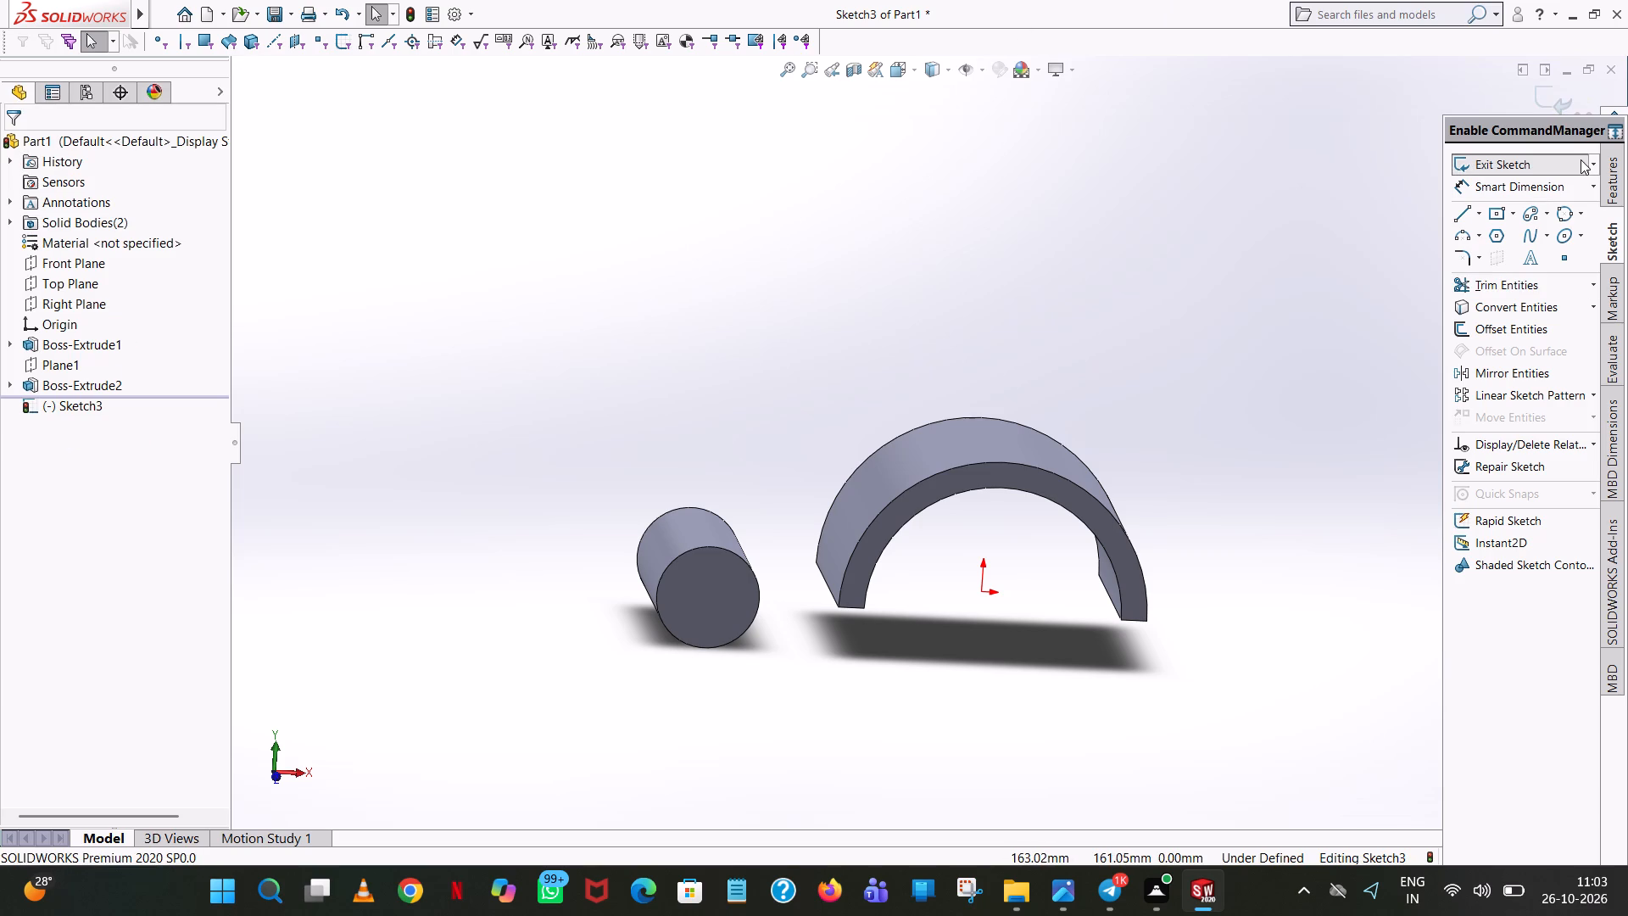
pyautogui.click(1581, 159)
# Start a reference plane offset from the Right Plane, flipping the offset toward the cylinder side.
pyautogui.scroll(1, 1110, 264)
pyautogui.moveTo(1110, 264); pyautogui.dragTo(1073, 260, button='middle')
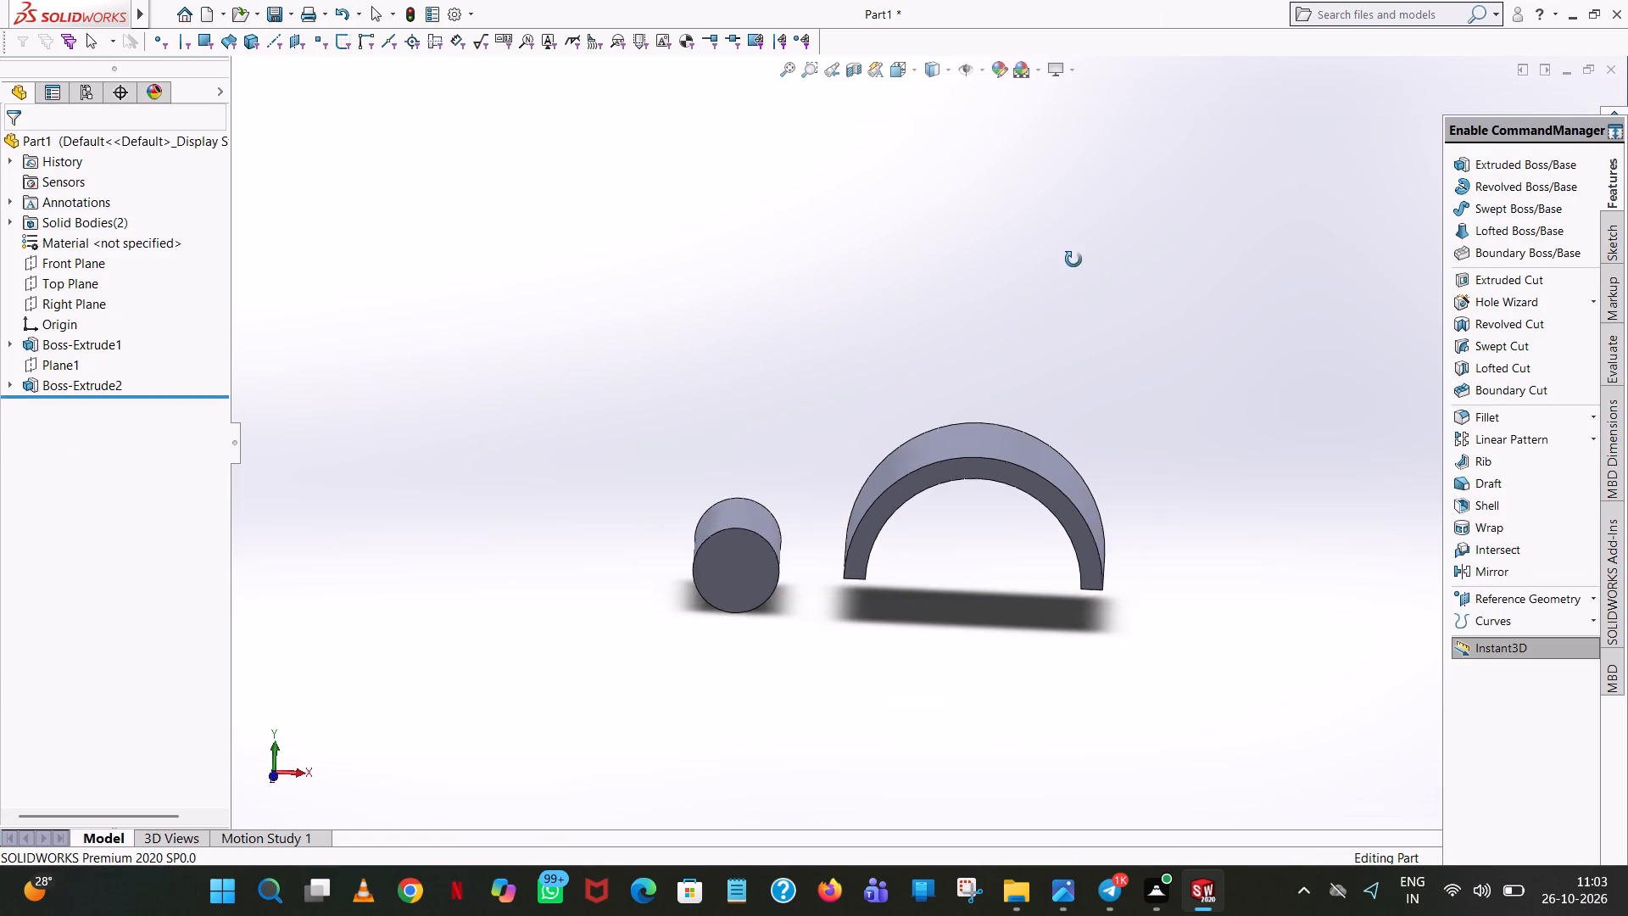
pyautogui.moveTo(1073, 260); pyautogui.dragTo(978, 240, button='middle')
pyautogui.scroll(1, 978, 240)
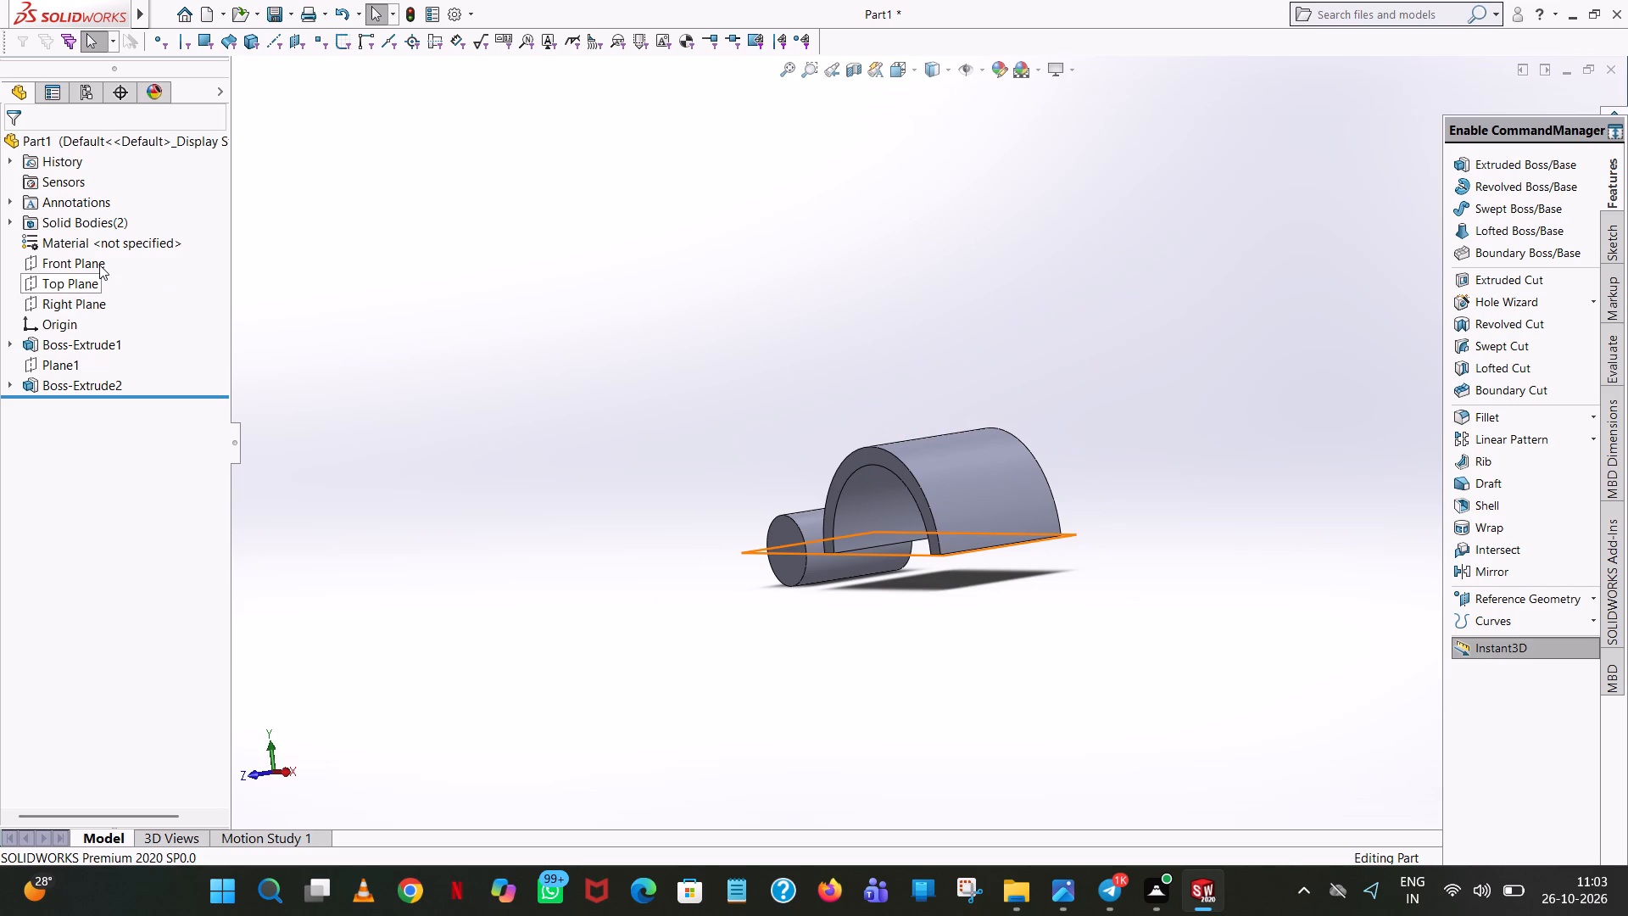
pyautogui.click(68, 302)
pyautogui.moveTo(521, 419); pyautogui.dragTo(629, 384, button='middle')
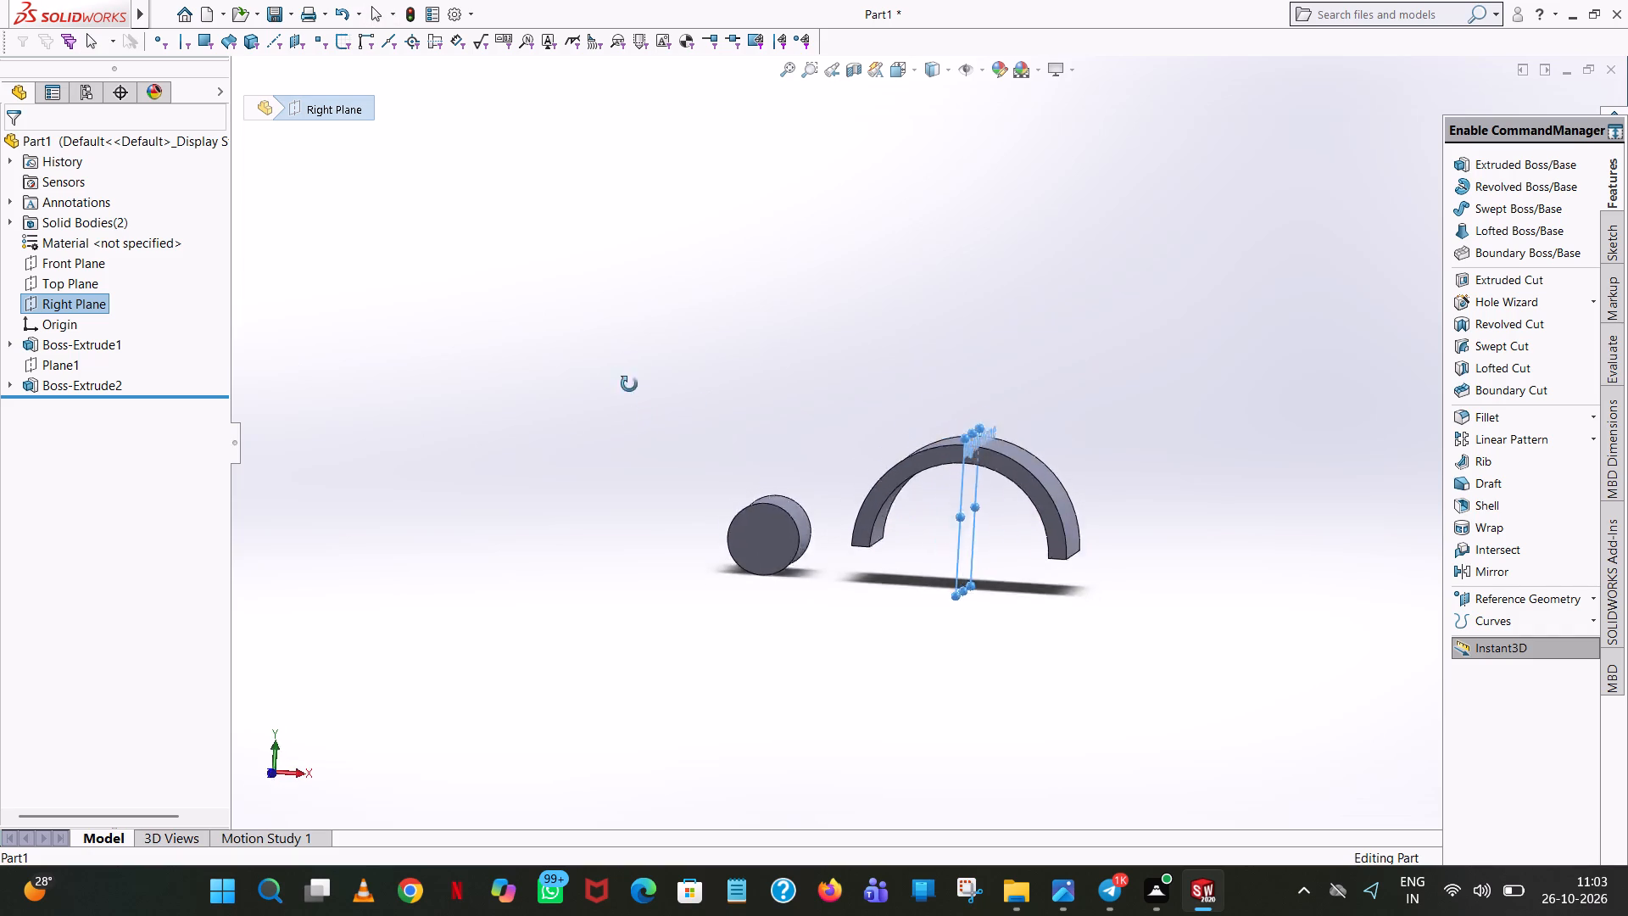
pyautogui.moveTo(629, 384); pyautogui.dragTo(587, 404, button='middle')
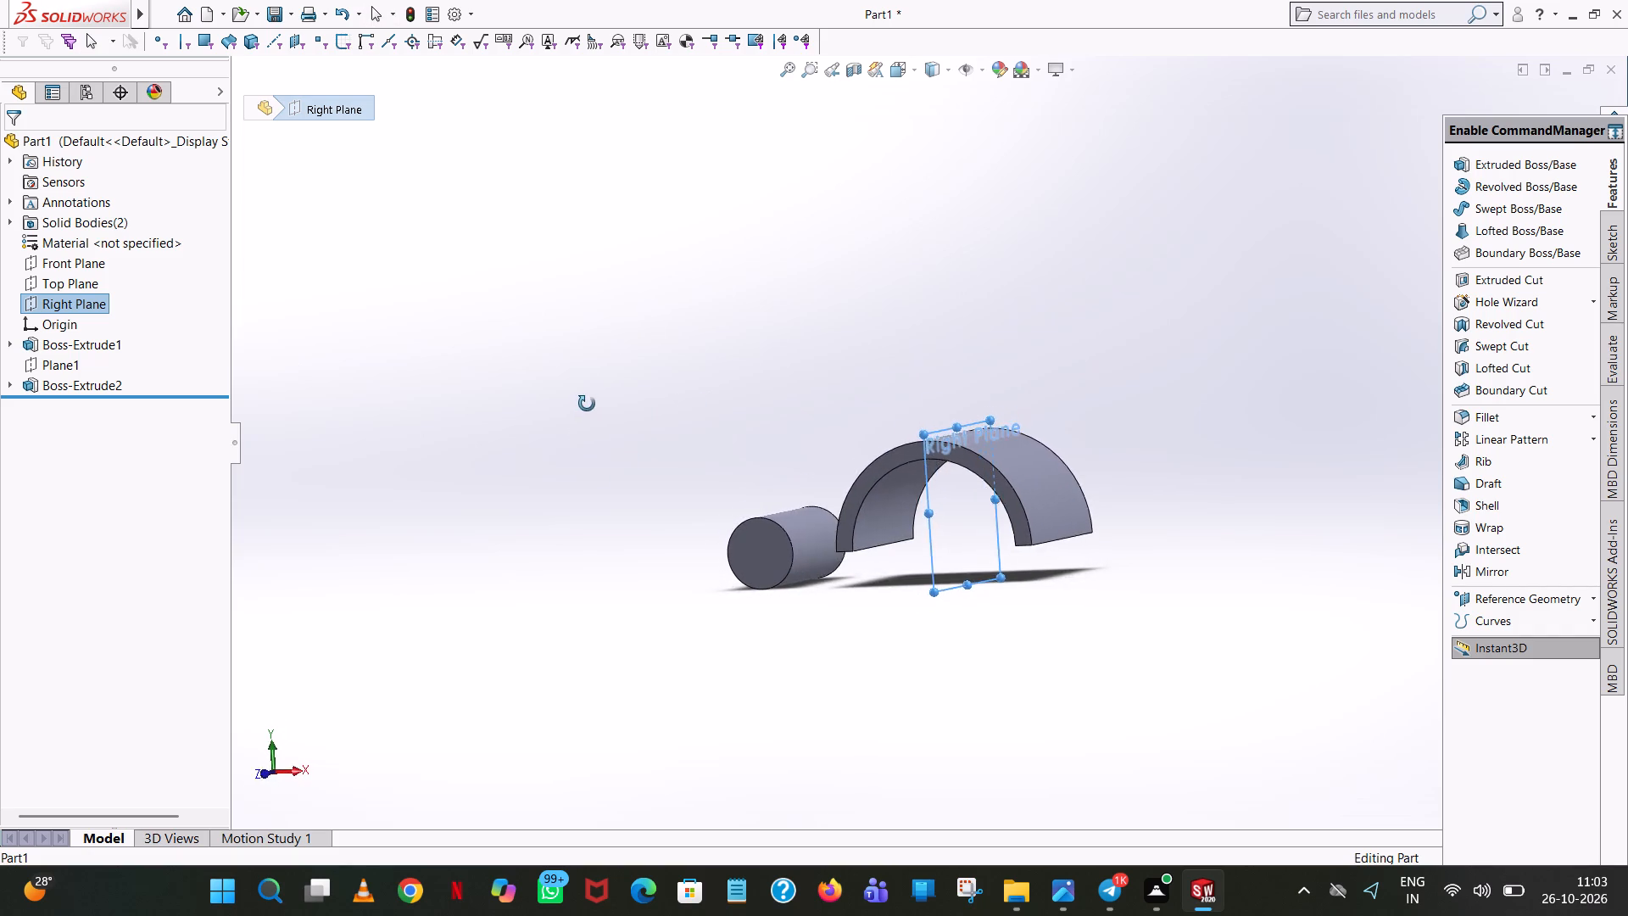
pyautogui.moveTo(587, 404); pyautogui.dragTo(643, 444, button='middle')
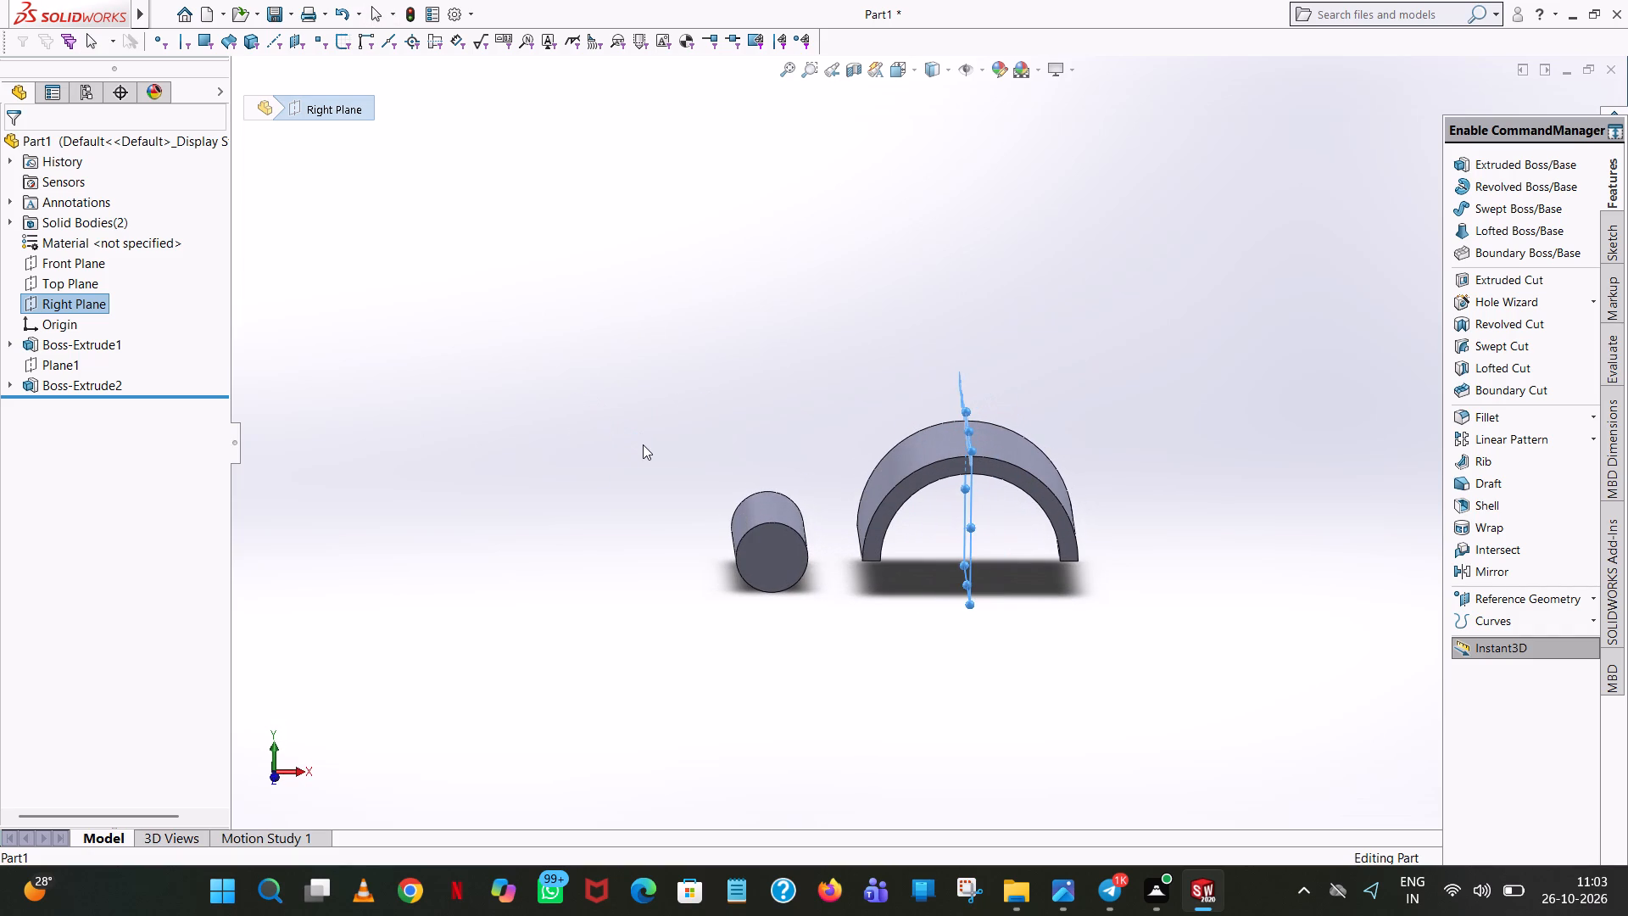
pyautogui.click(1495, 596)
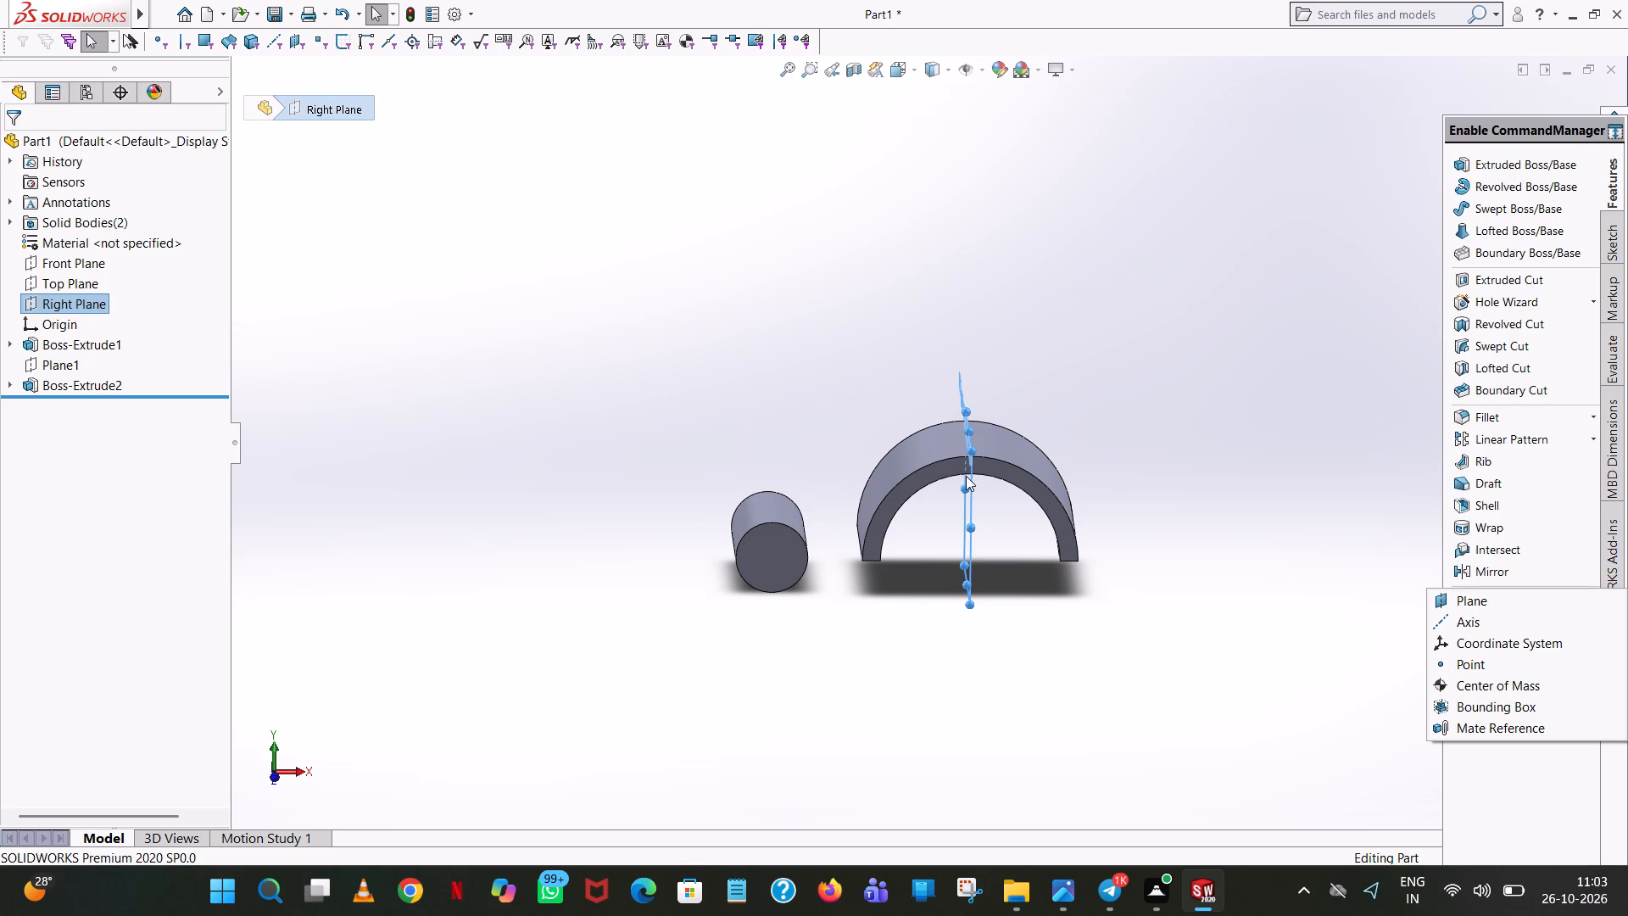
pyautogui.scroll(-6, 966, 485)
pyautogui.scroll(5, 999, 497)
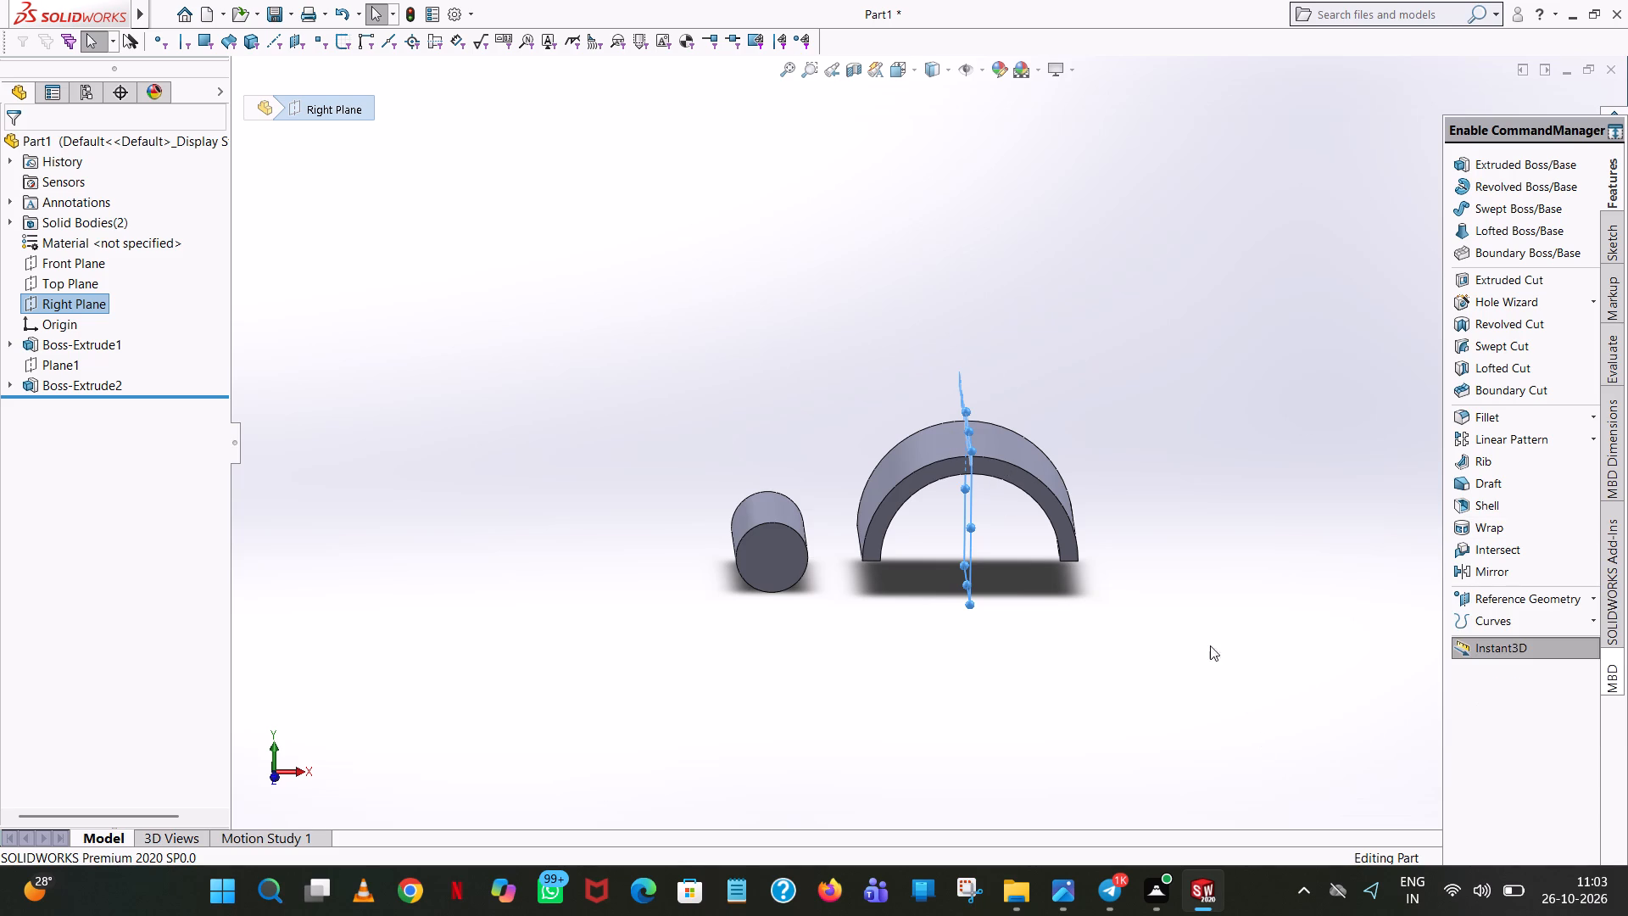
pyautogui.click(1499, 594)
pyautogui.click(1497, 599)
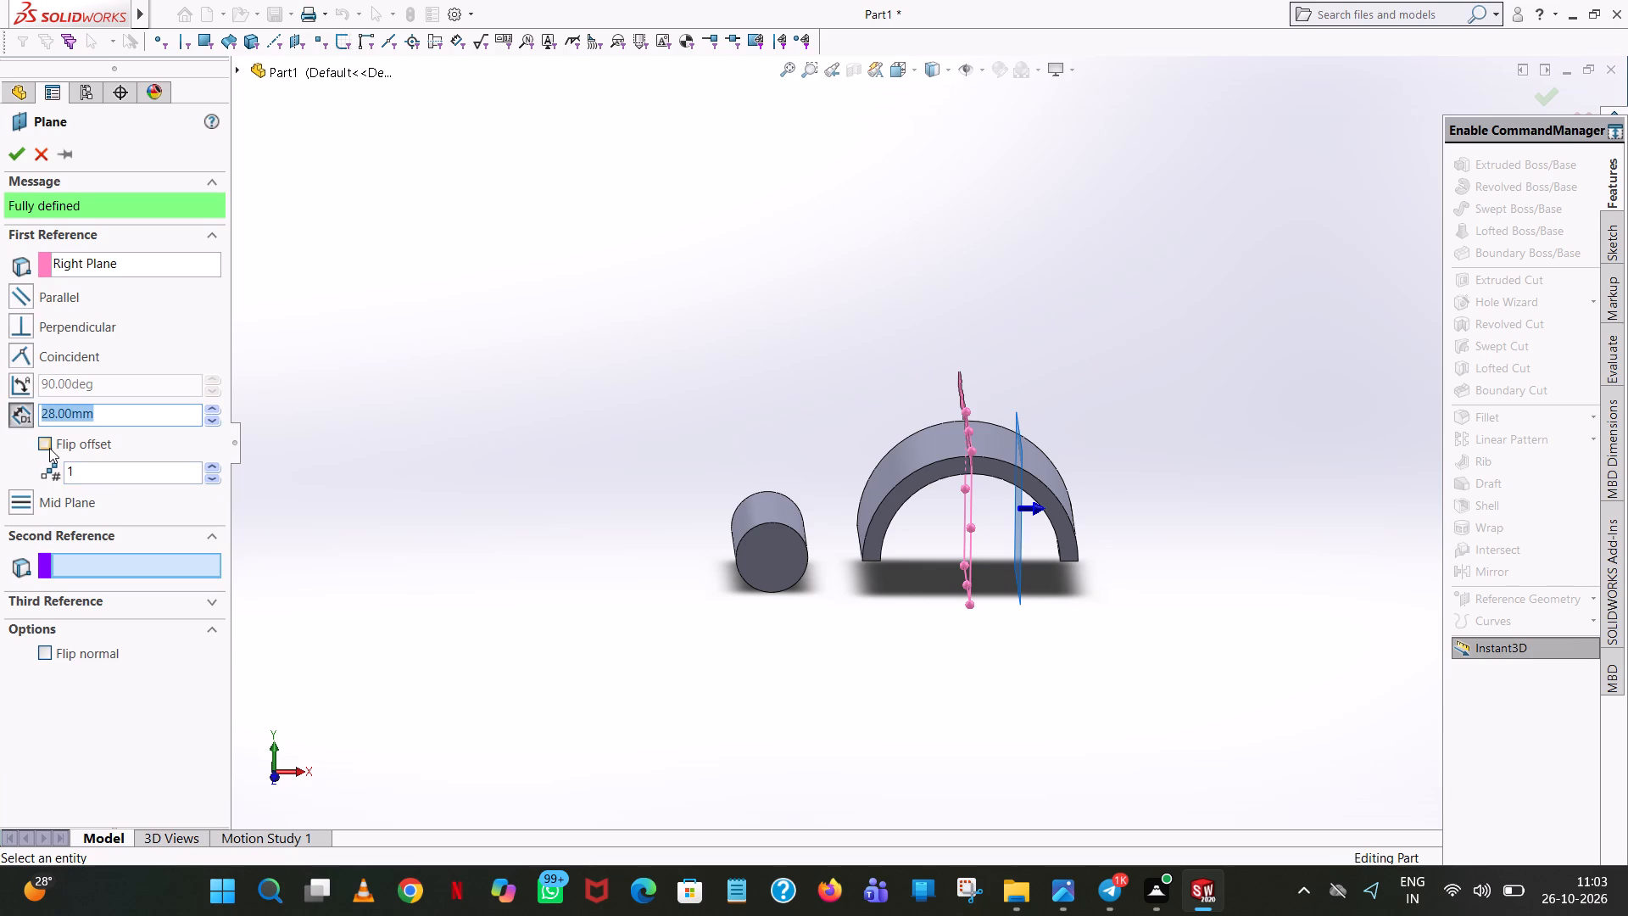
pyautogui.click(49, 448)
pyautogui.scroll(1, 376, 527)
pyautogui.moveTo(376, 527); pyautogui.dragTo(384, 450, button='middle')
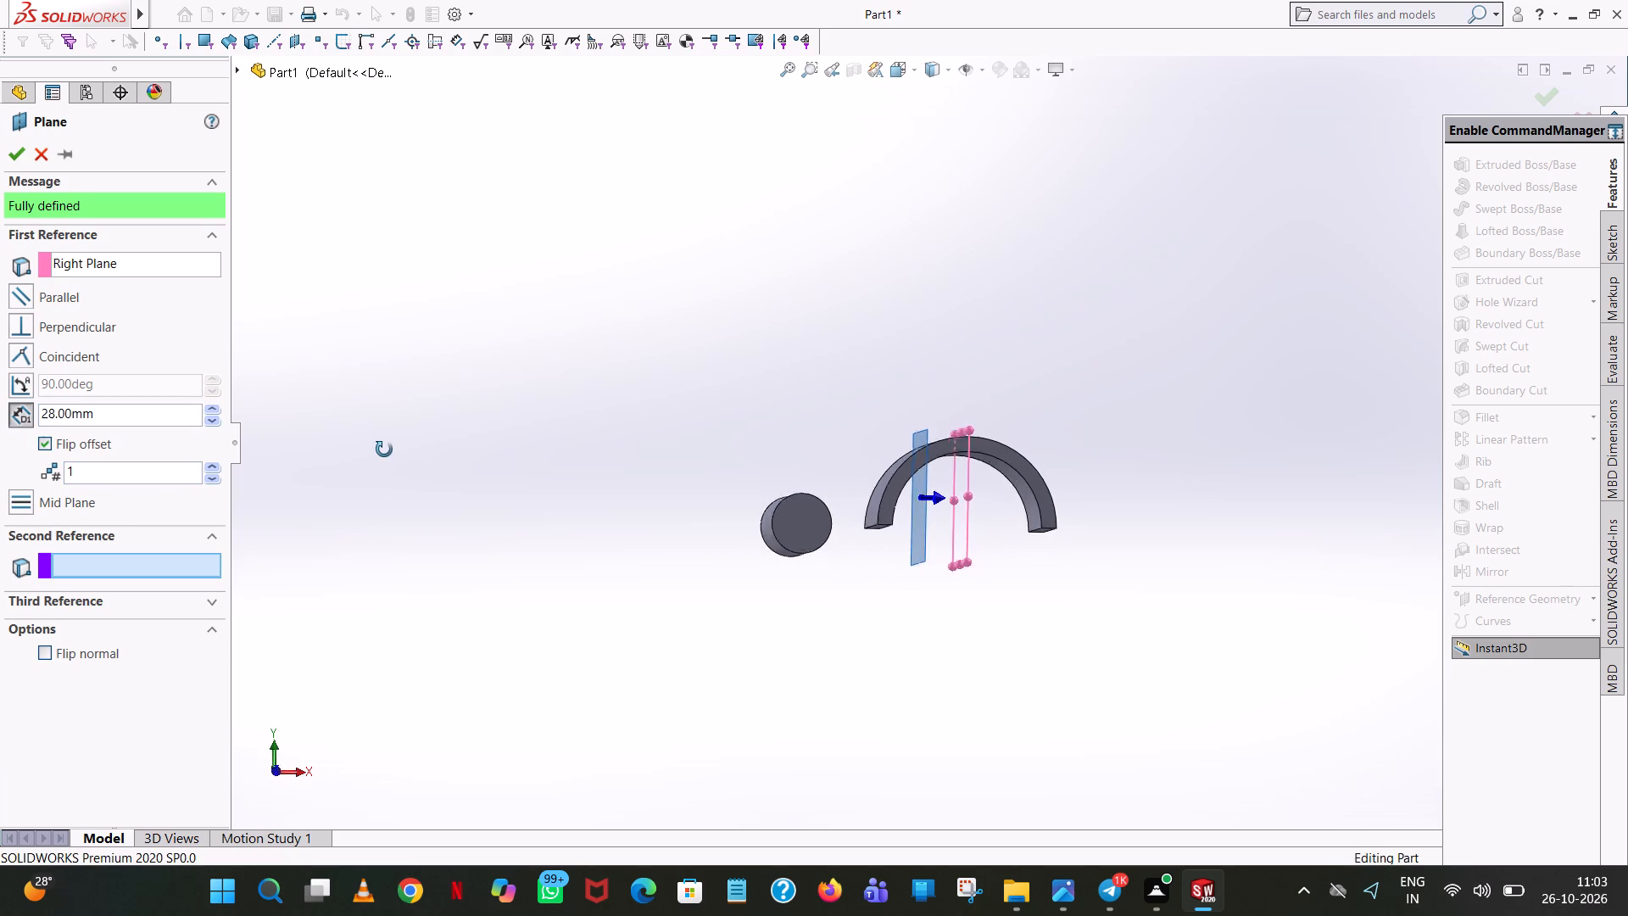
pyautogui.moveTo(384, 450); pyautogui.dragTo(372, 473, button='middle')
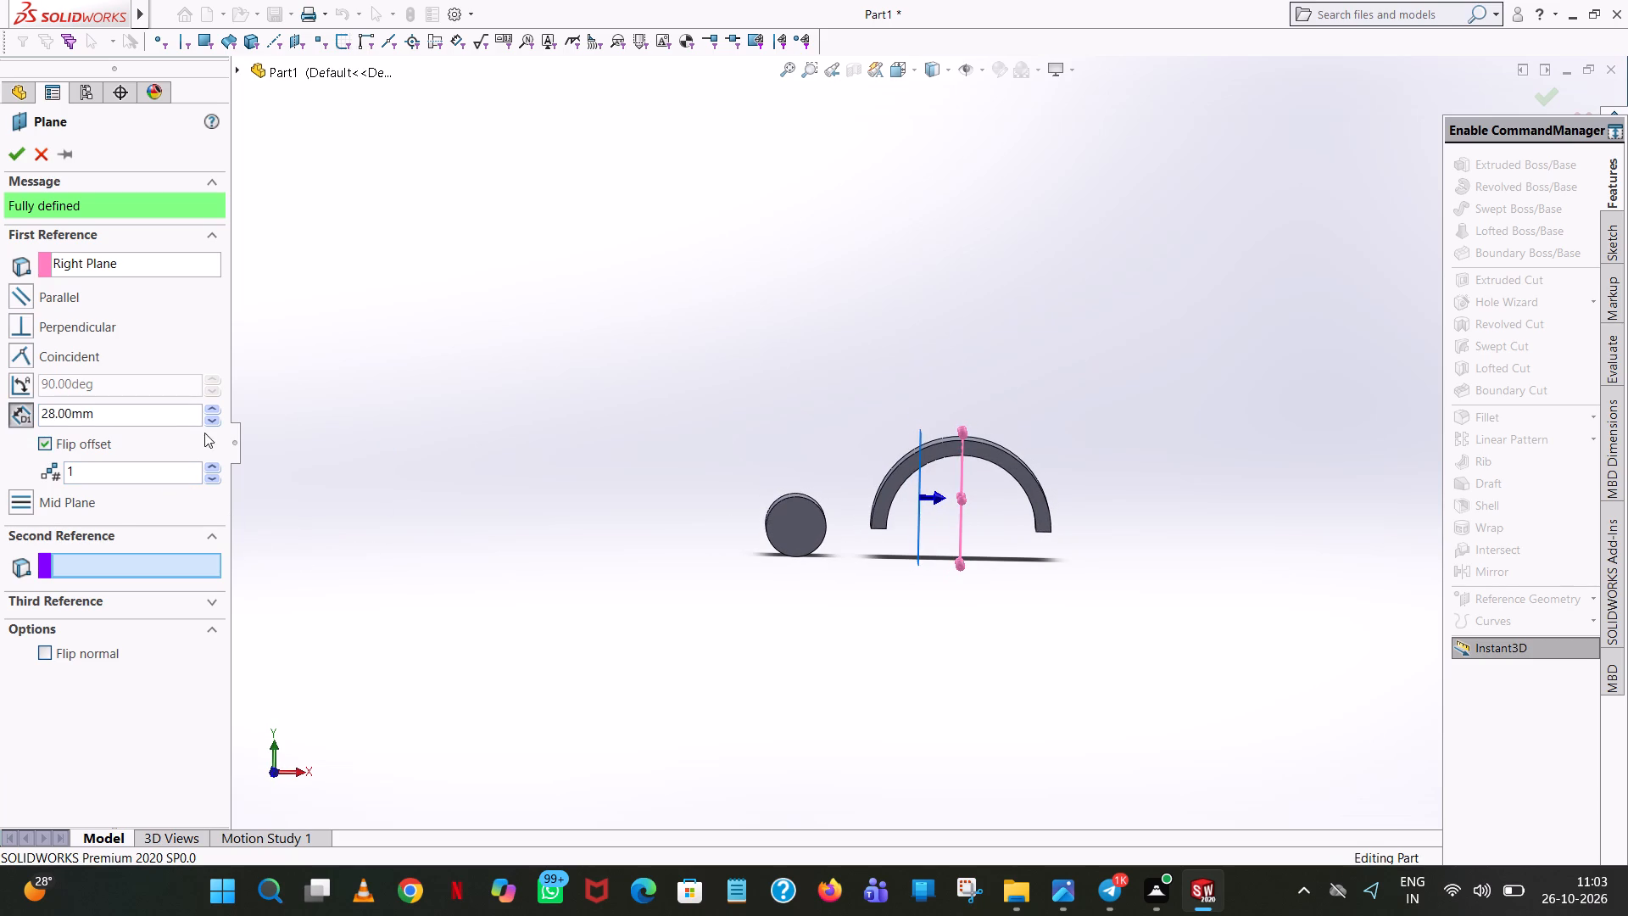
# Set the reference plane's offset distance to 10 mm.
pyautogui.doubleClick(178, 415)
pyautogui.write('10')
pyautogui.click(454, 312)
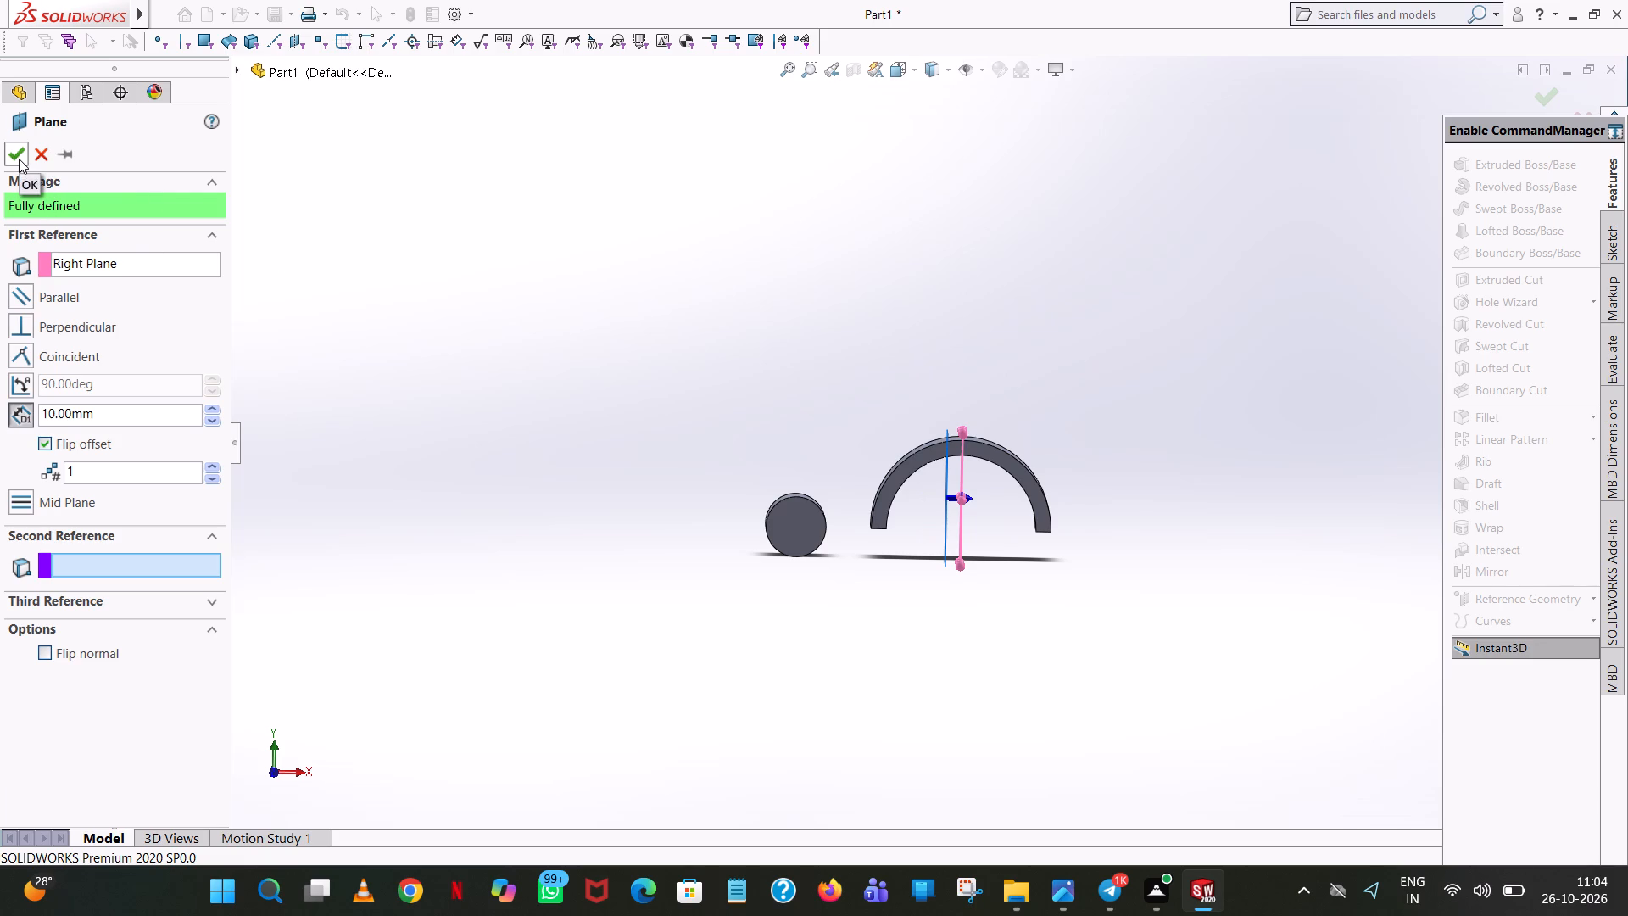
# Set the reference plane's offset distance to 15 mm and create the plane.
pyautogui.doubleClick(99, 413)
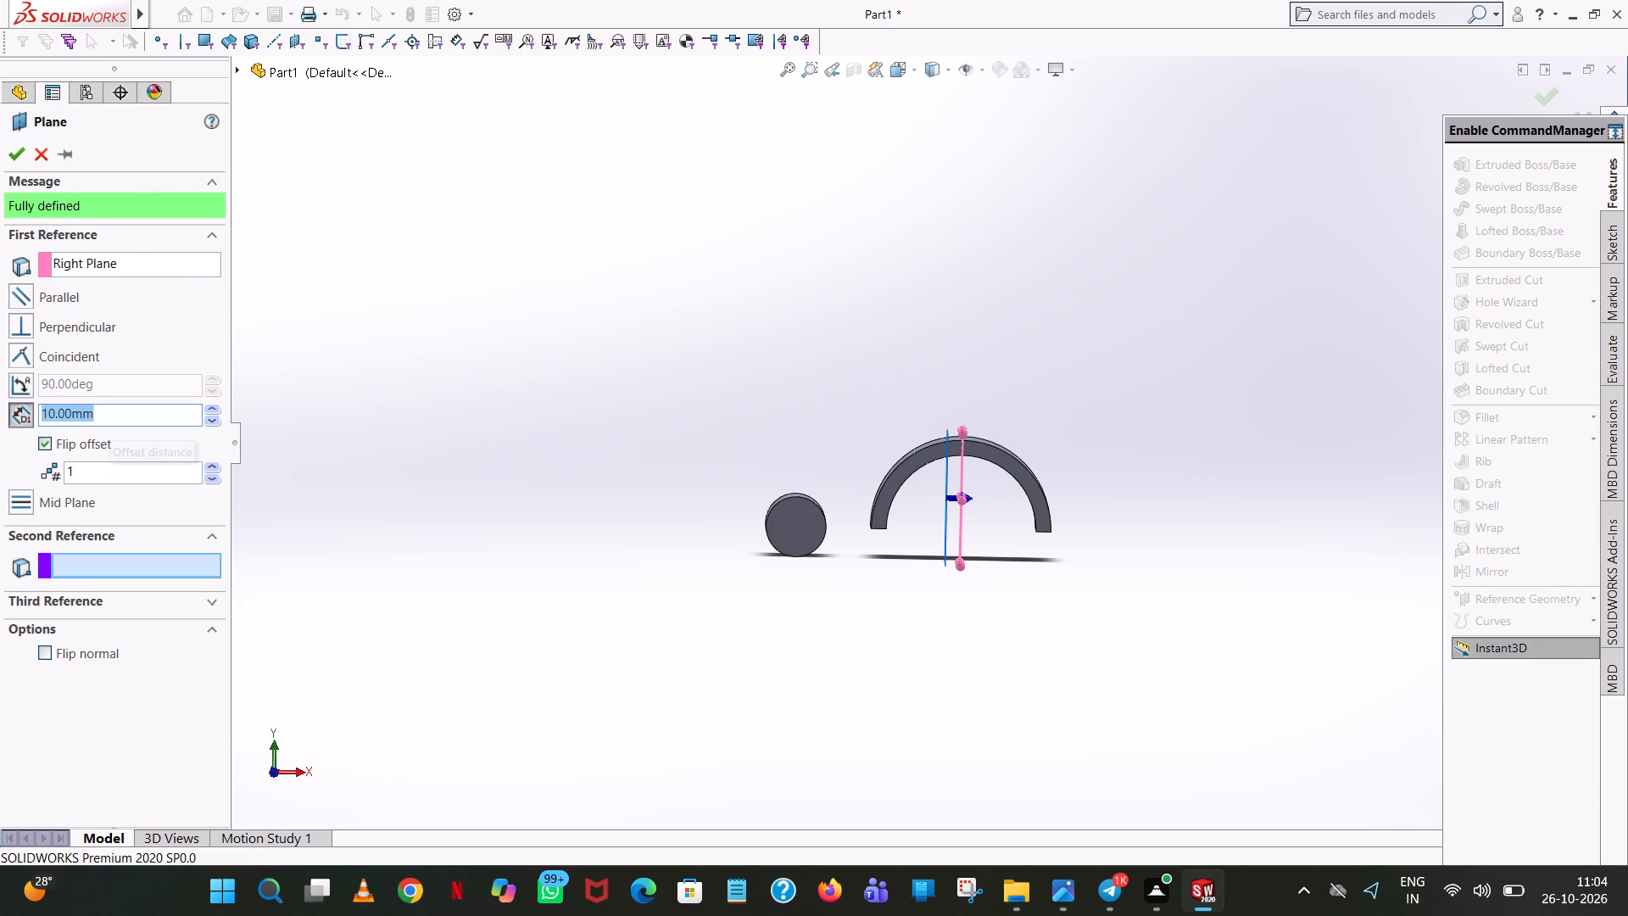
pyautogui.write('15')
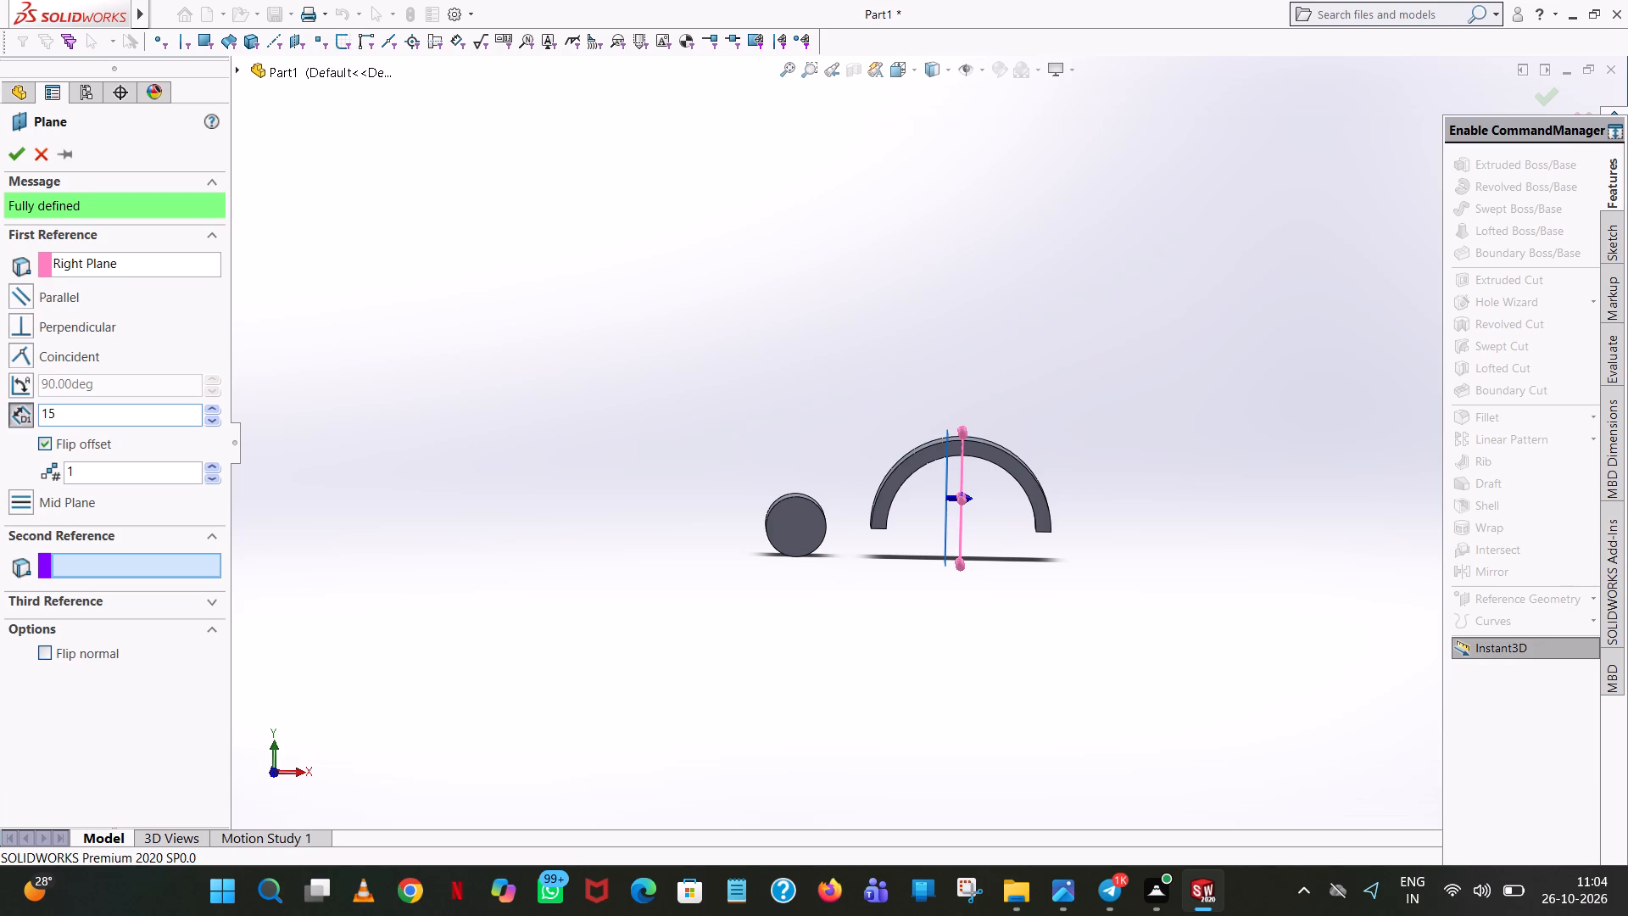
pyautogui.click(662, 339)
pyautogui.click(662, 339)
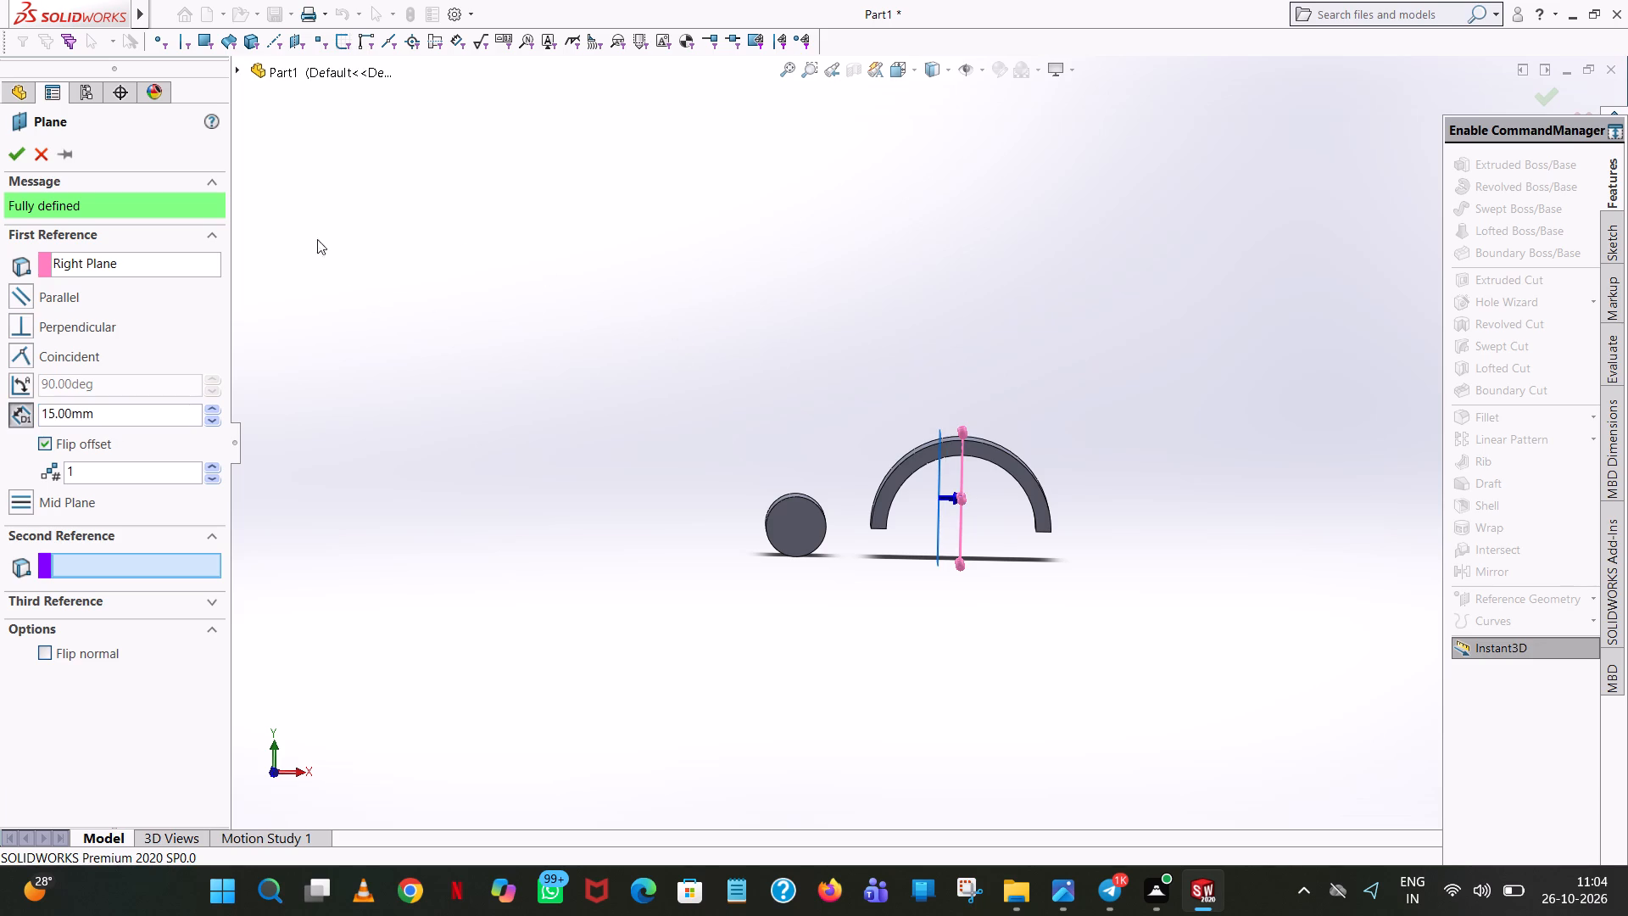
pyautogui.click(14, 154)
pyautogui.click(566, 249)
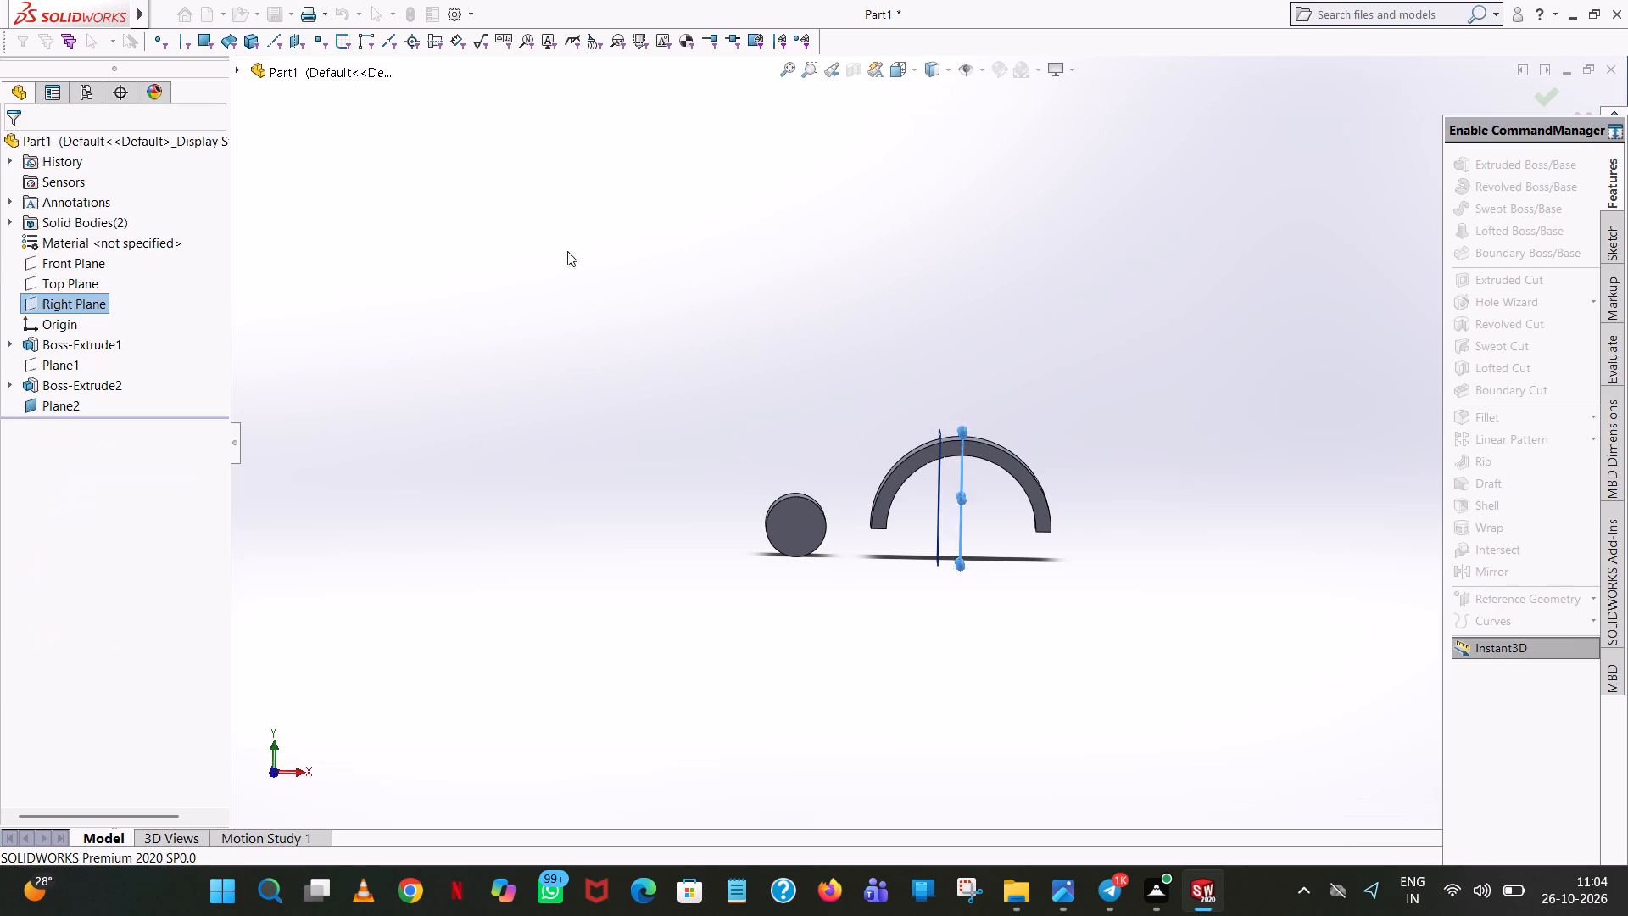
# Open a new sketch on the plane offset 15 mm from the Right Plane and view it from the side.
pyautogui.moveTo(967, 382); pyautogui.dragTo(839, 466, button='middle')
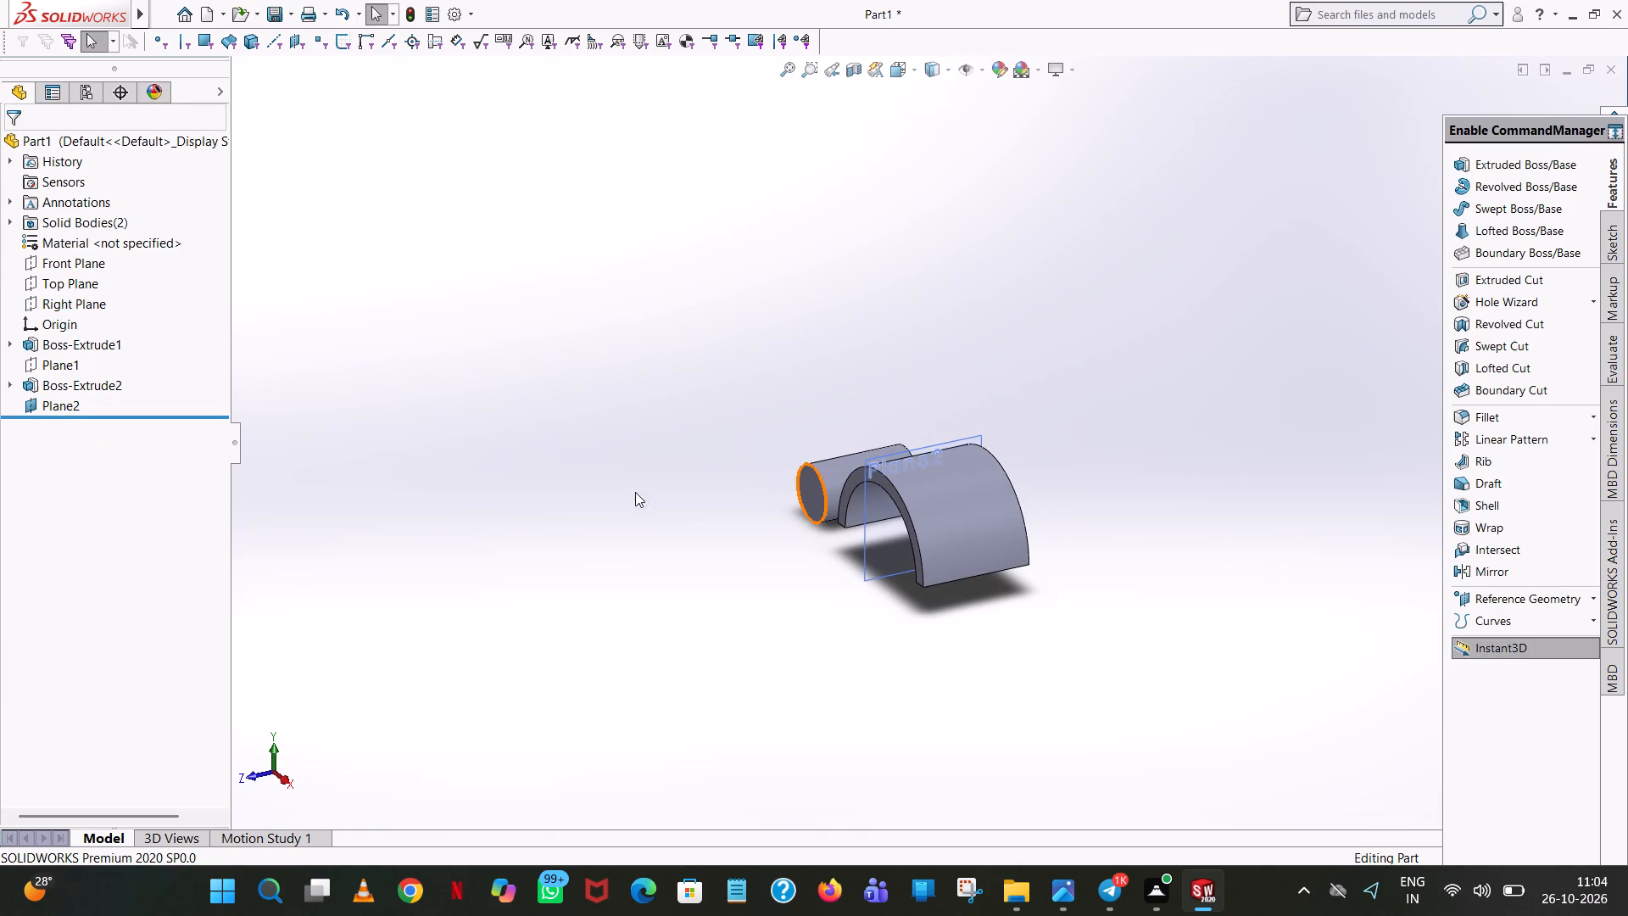
pyautogui.click(59, 399)
pyautogui.click(75, 371)
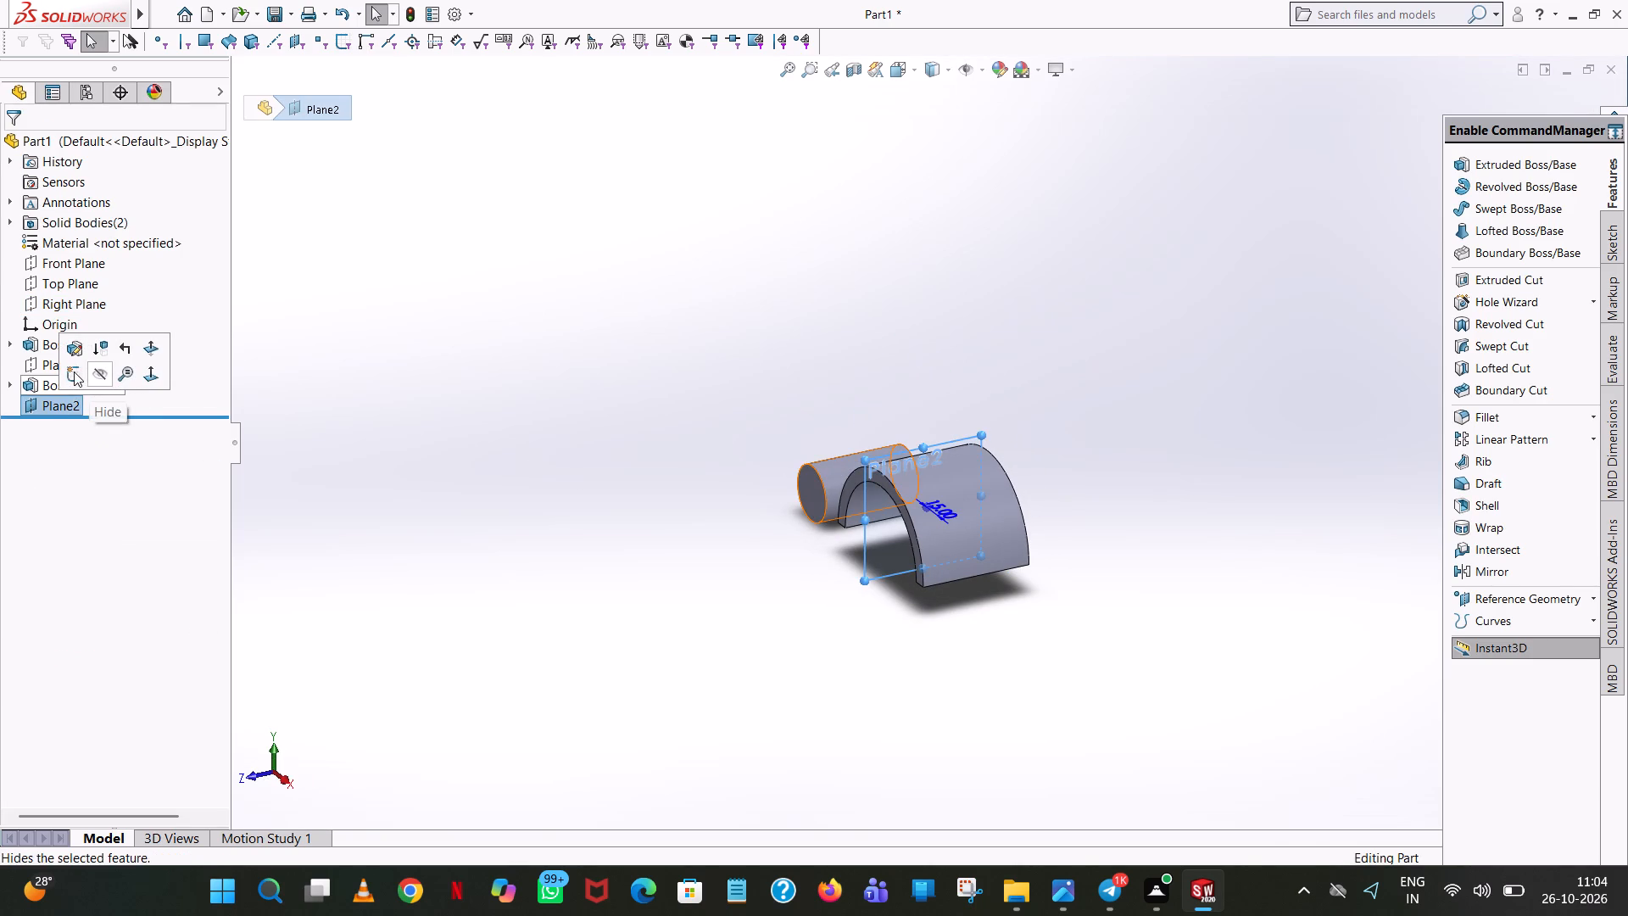
pyautogui.click(909, 65)
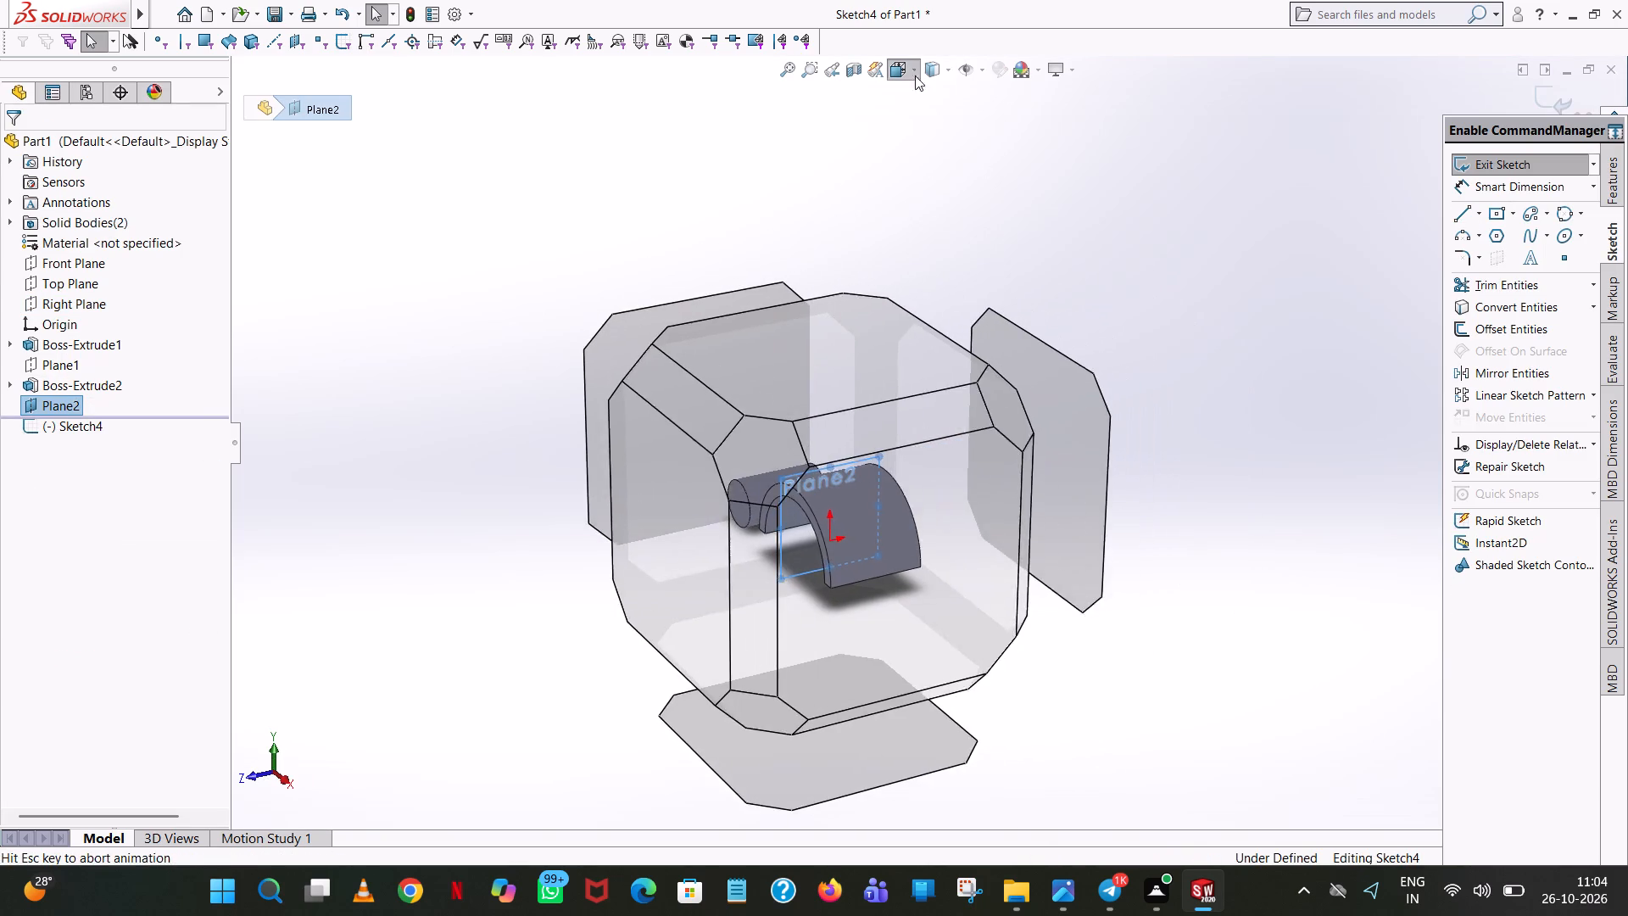
pyautogui.click(985, 160)
# Stretch the upper boundary of the offset plane upward so it extends well above the half-ring.
pyautogui.scroll(2, 994, 142)
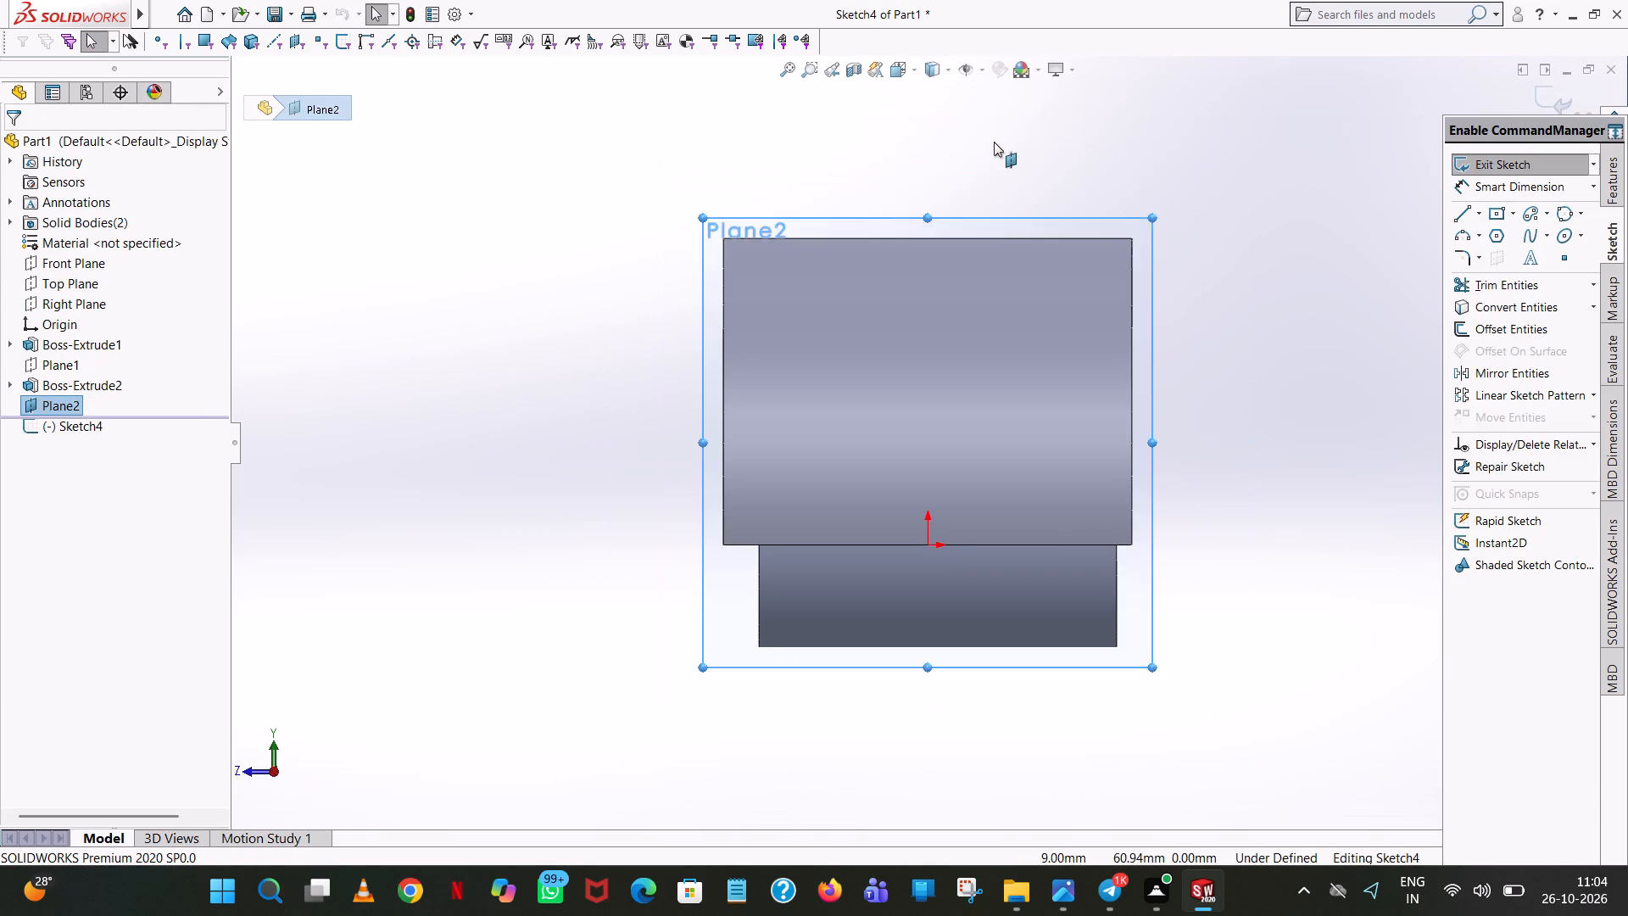
pyautogui.scroll(2, 951, 193)
pyautogui.moveTo(929, 284); pyautogui.dragTo(963, 116)
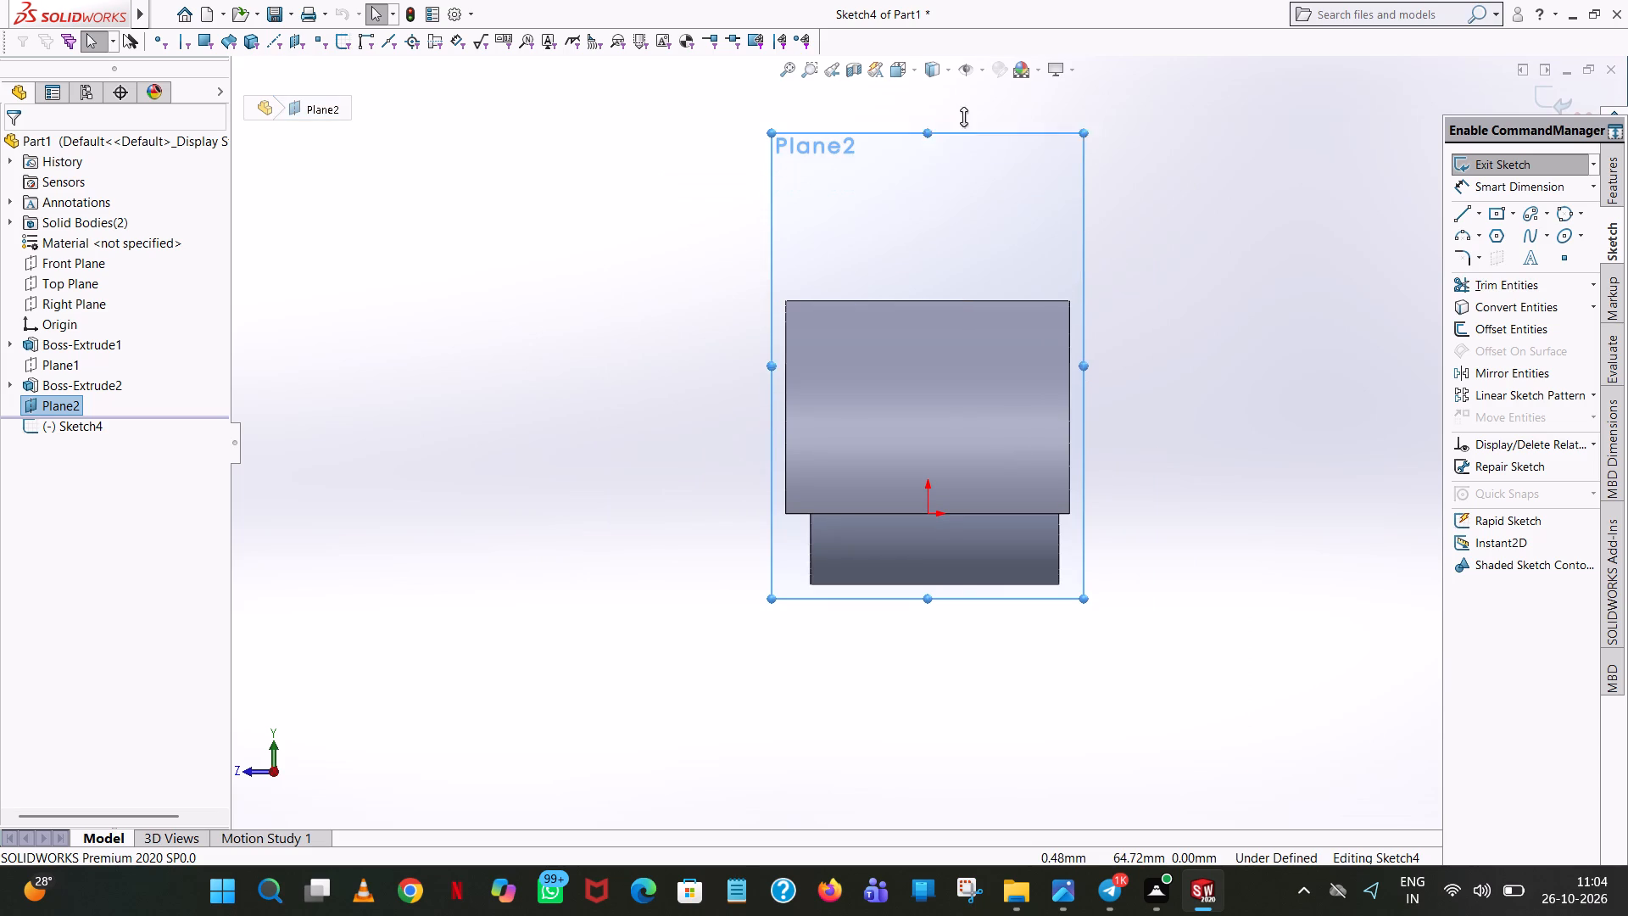
pyautogui.moveTo(963, 116); pyautogui.dragTo(970, 89)
pyautogui.scroll(3, 930, 141)
pyautogui.scroll(-2, 918, 262)
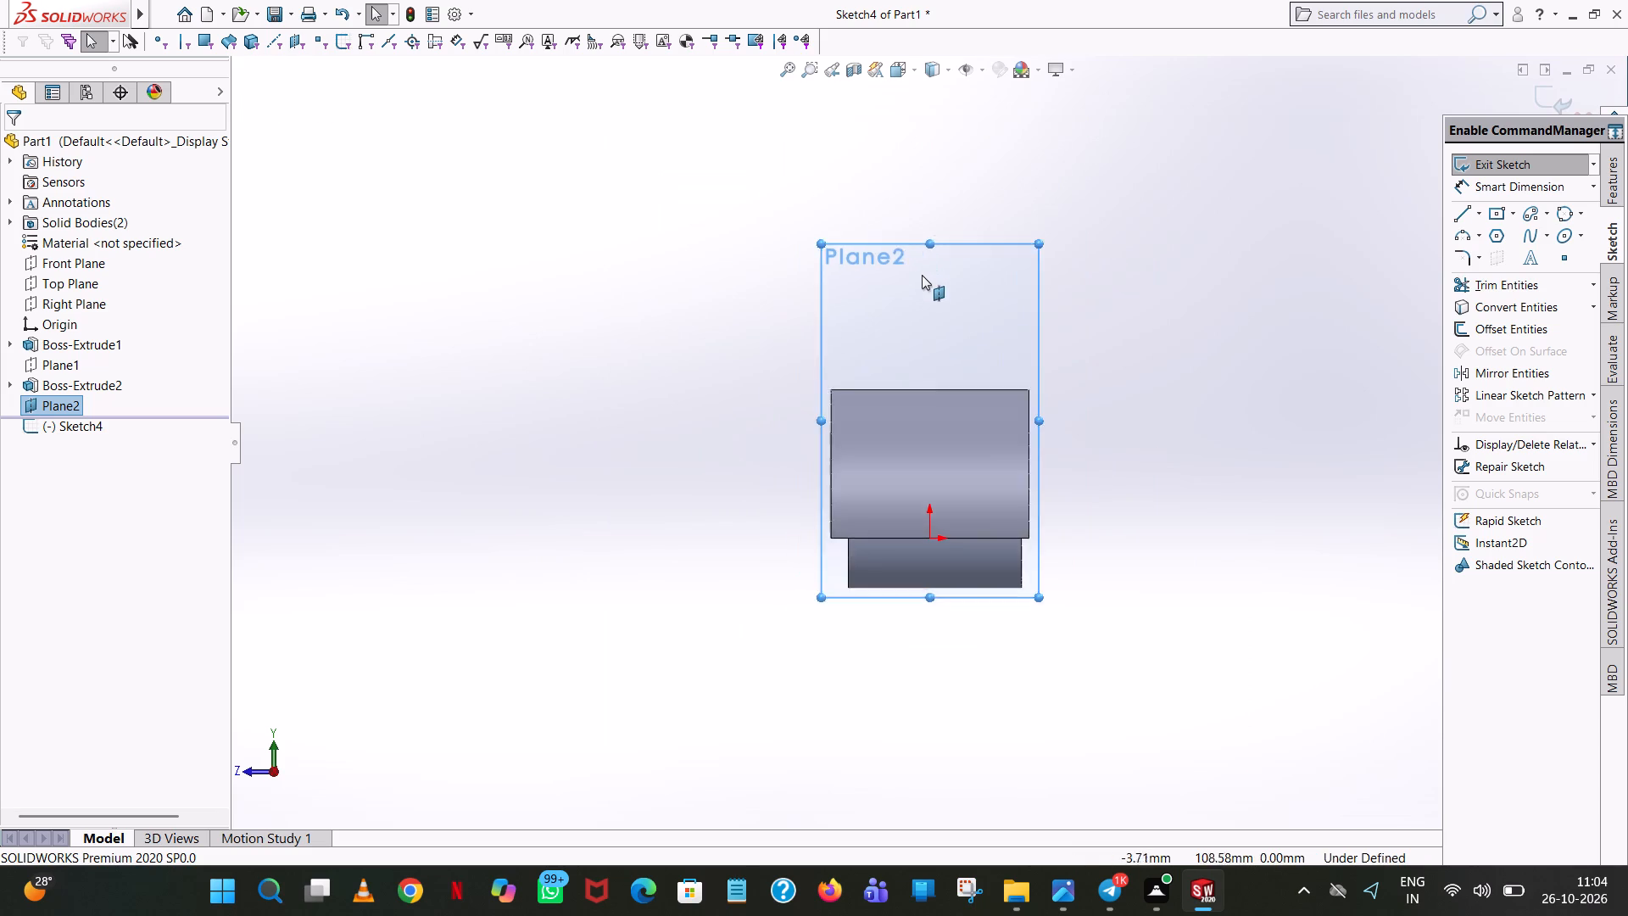
pyautogui.scroll(-3, 922, 275)
pyautogui.moveTo(933, 250); pyautogui.dragTo(963, 95)
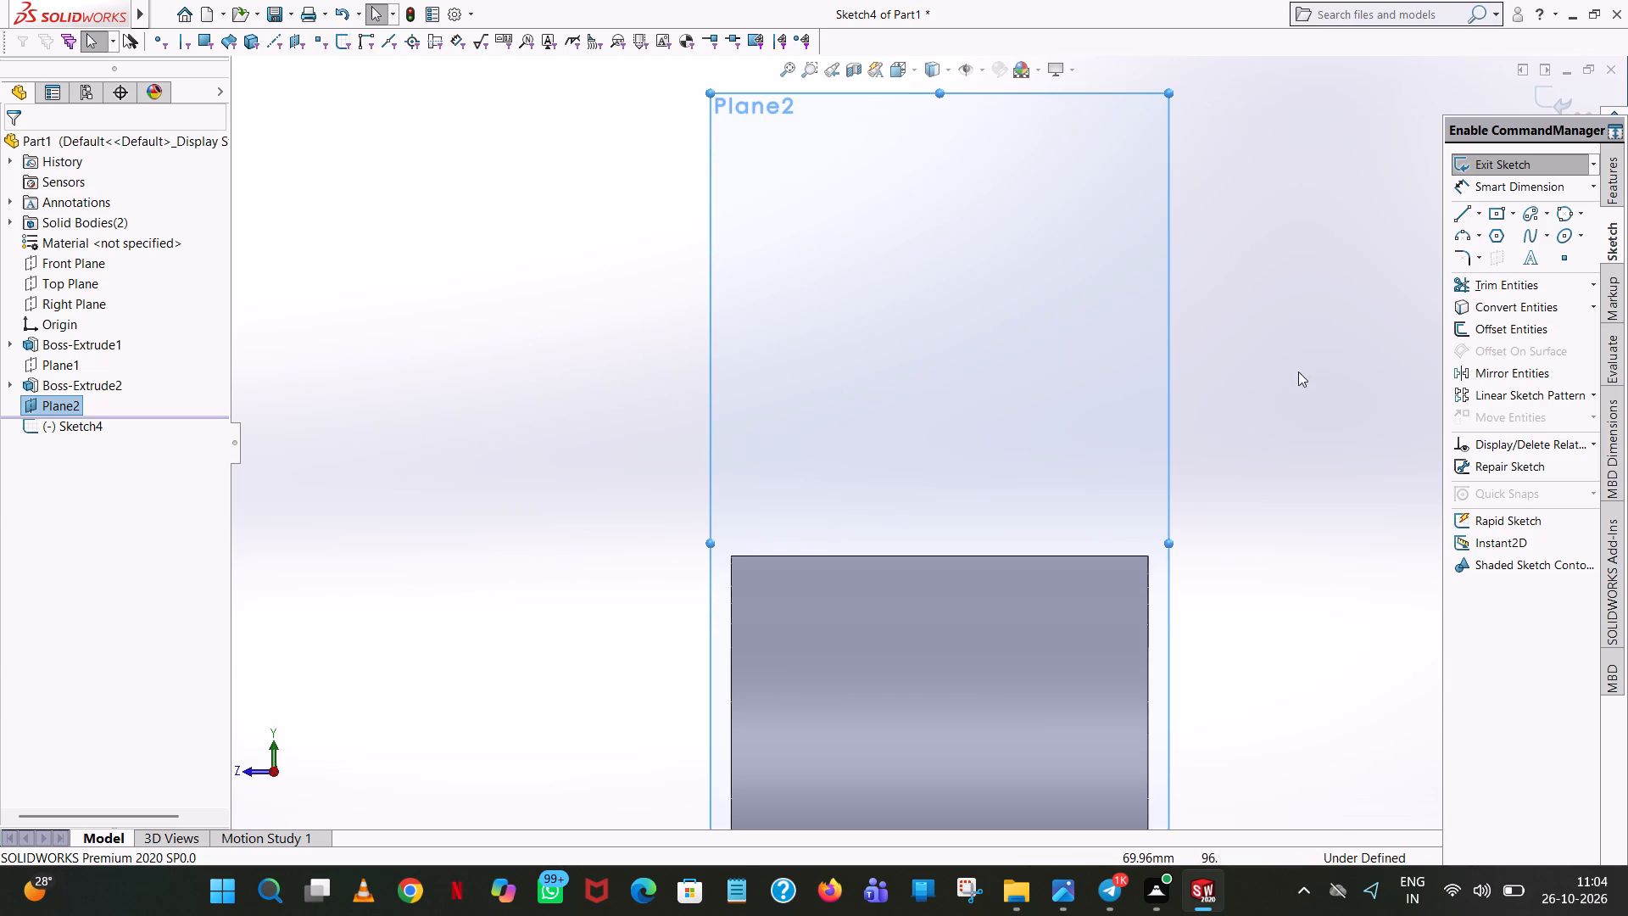
# Sketch a vertical line upward from the origin with a length of 150 mm.
pyautogui.click(1468, 217)
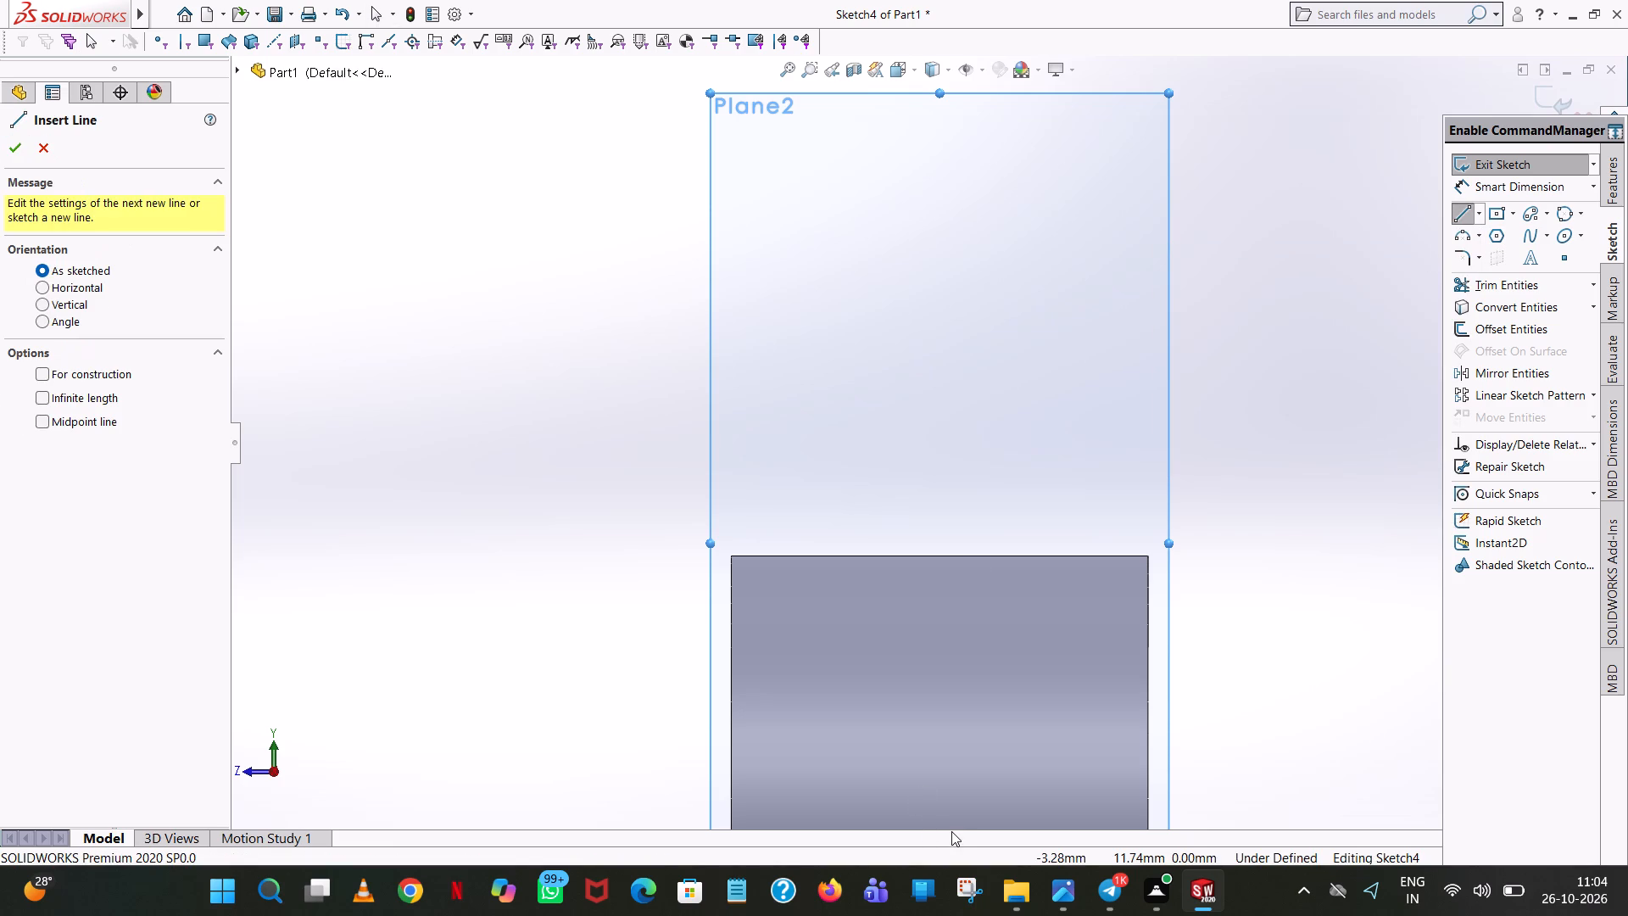
pyautogui.scroll(-3, 967, 796)
pyautogui.scroll(2, 967, 796)
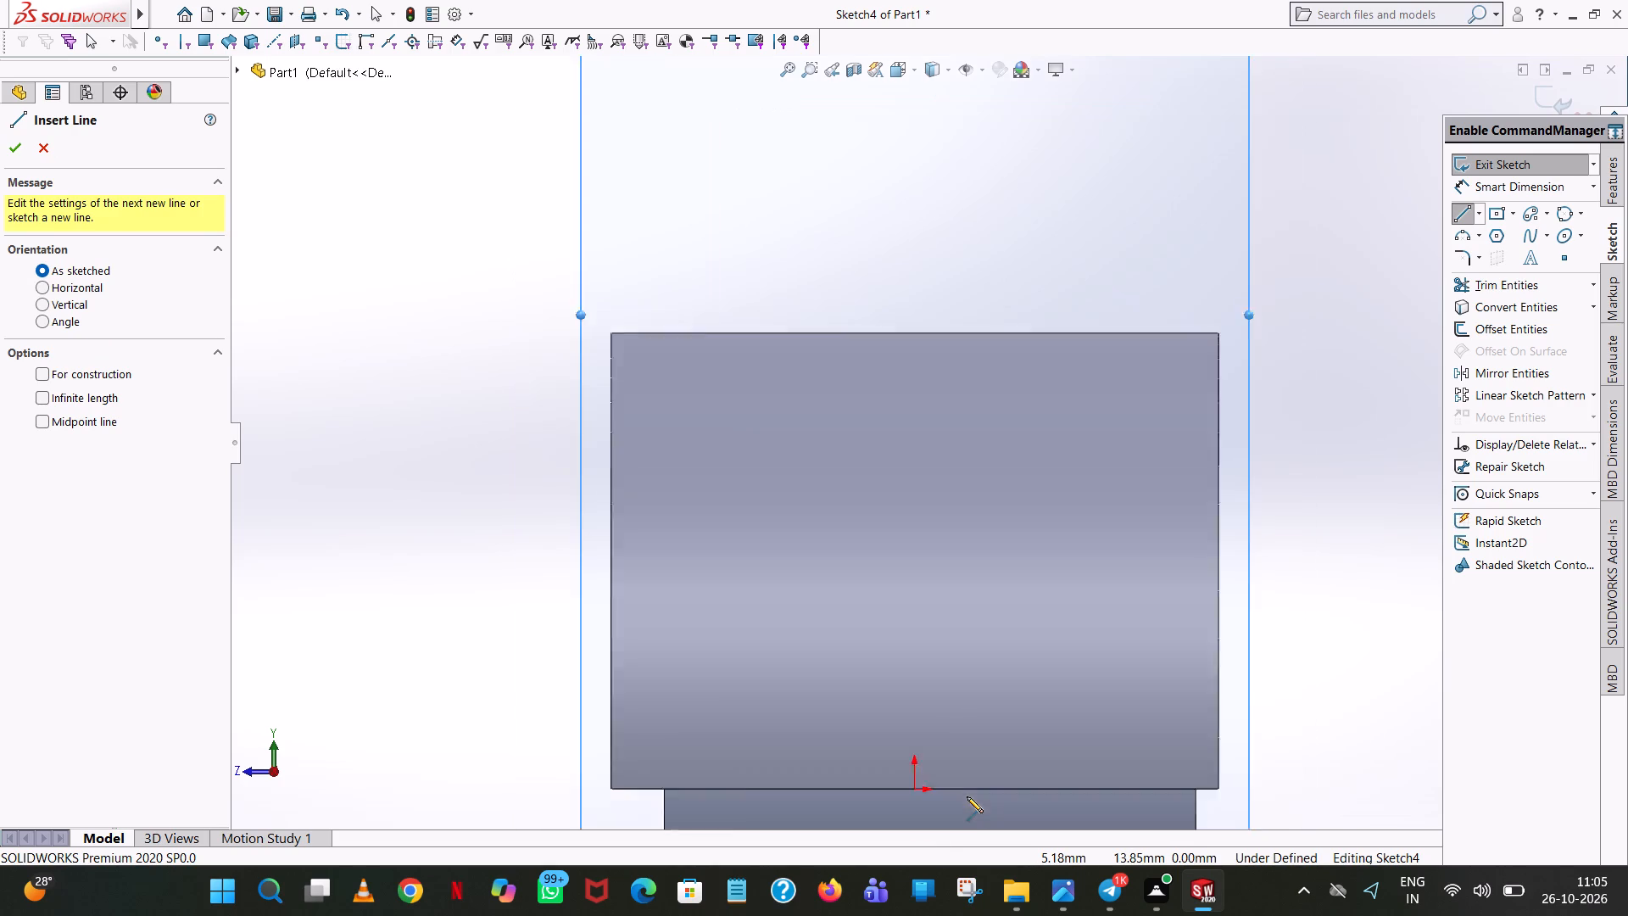
pyautogui.scroll(5, 967, 796)
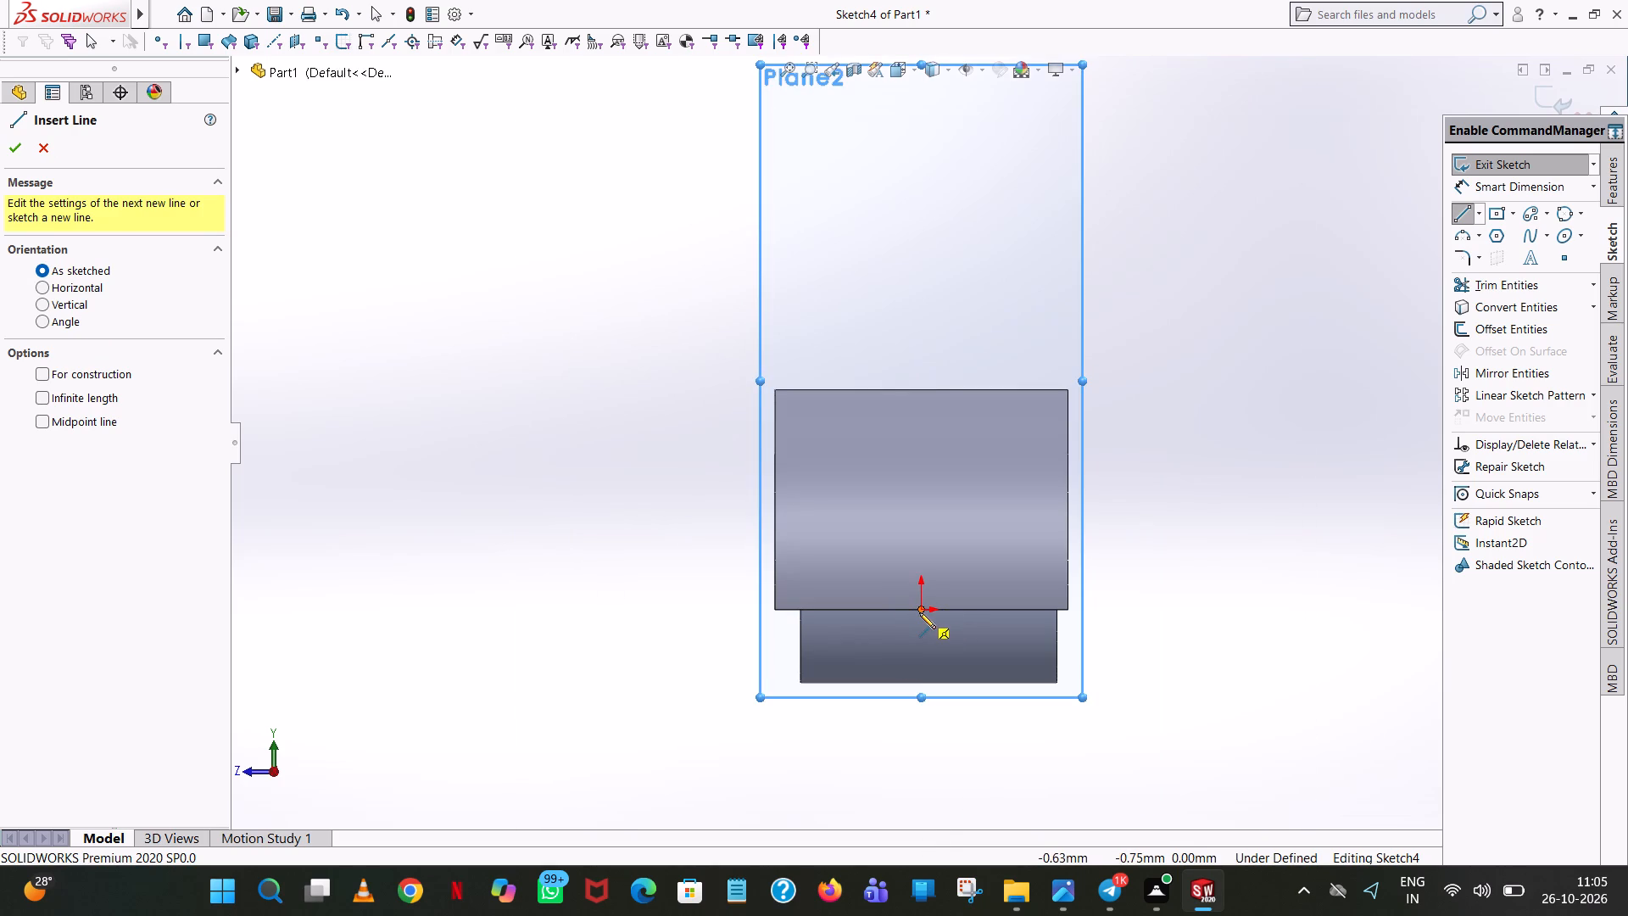
pyautogui.click(920, 612)
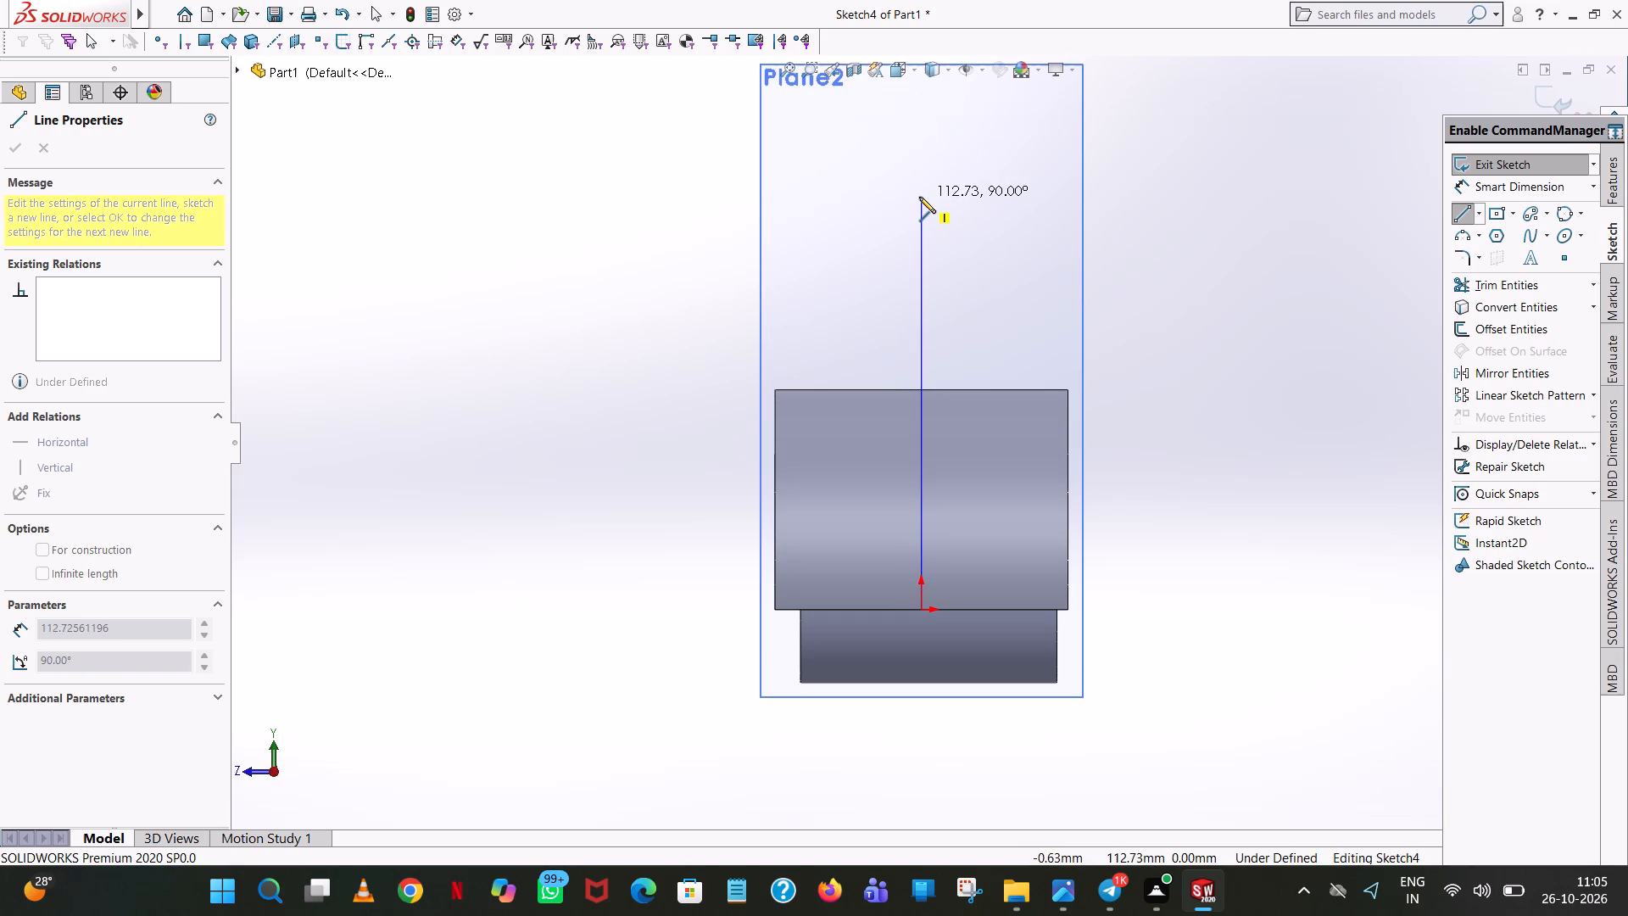
pyautogui.click(919, 197)
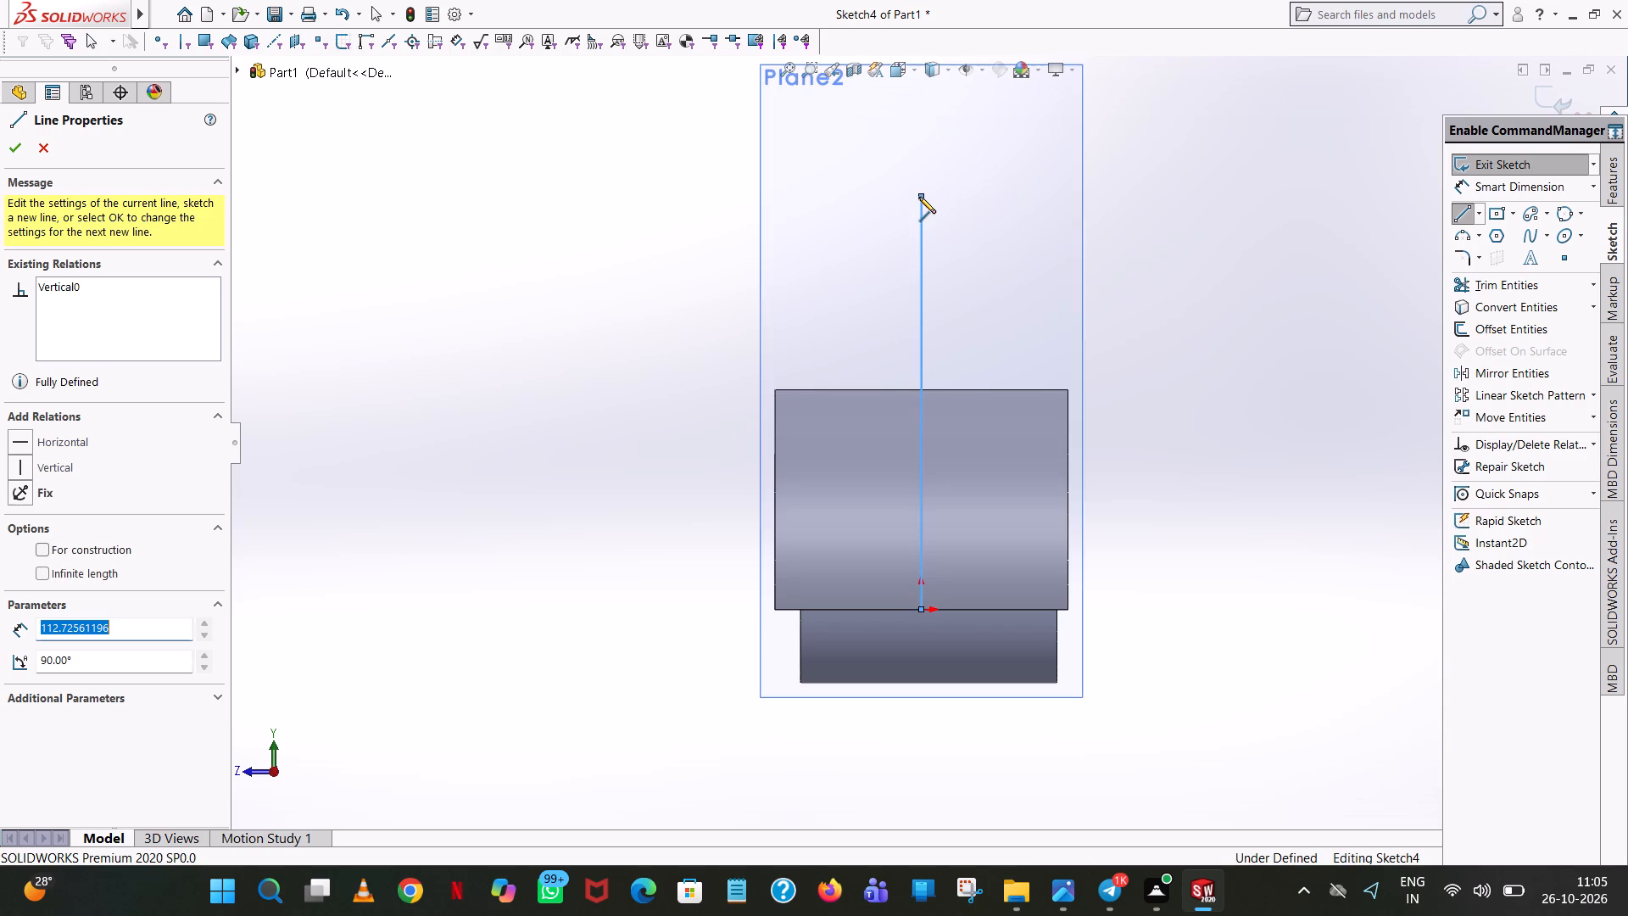
pyautogui.write('150')
pyautogui.press('Return')
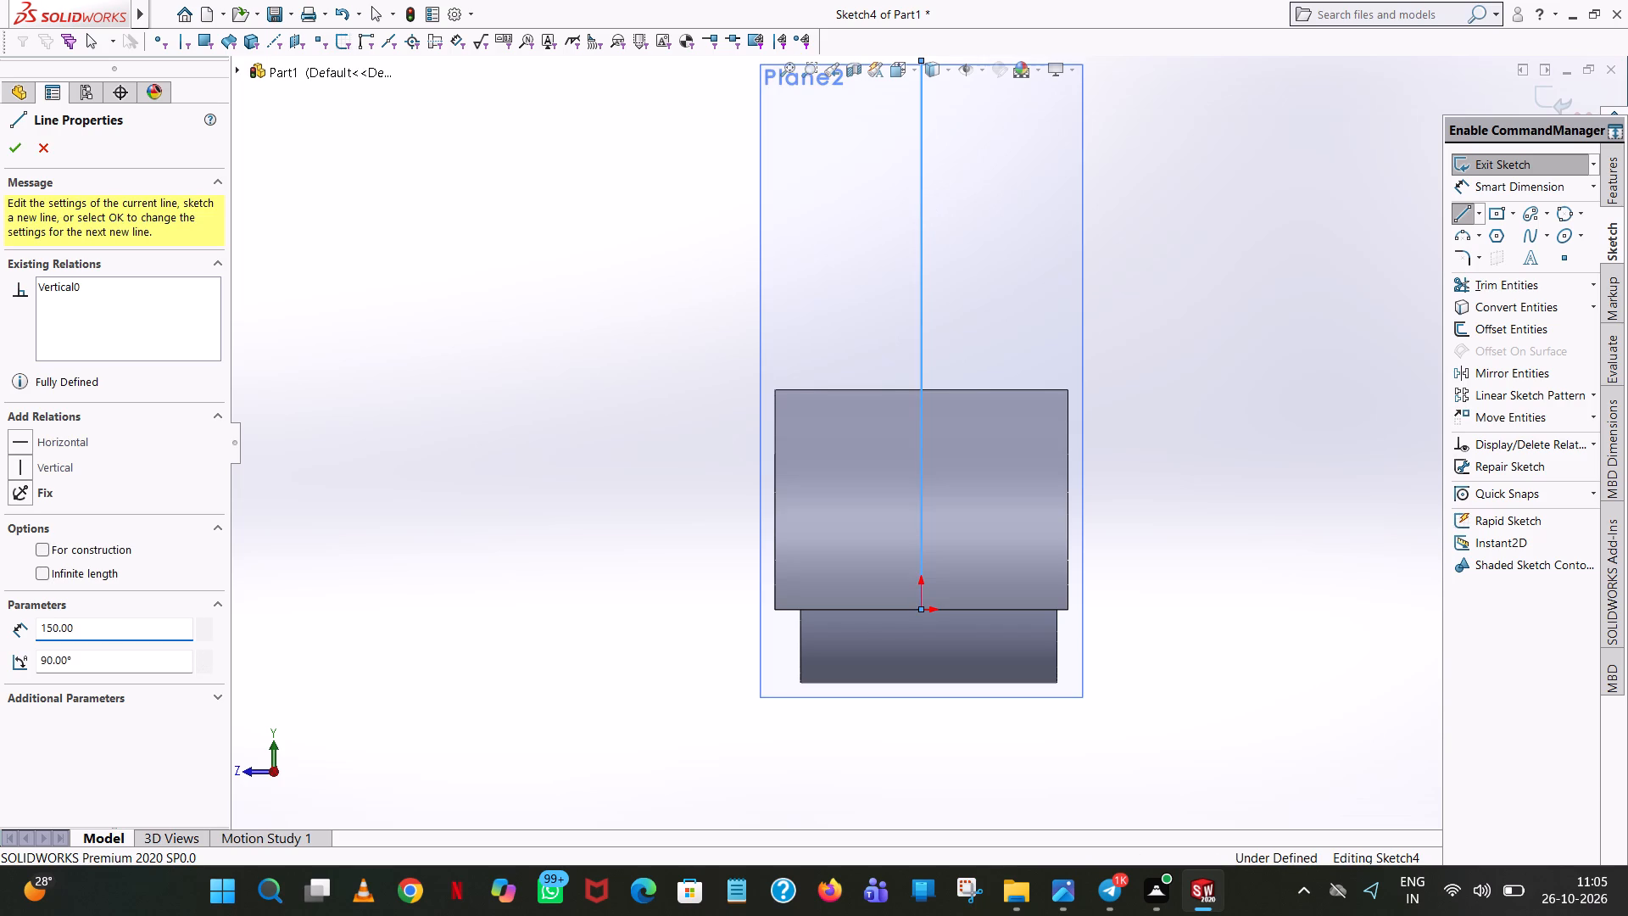
pyautogui.scroll(2, 919, 197)
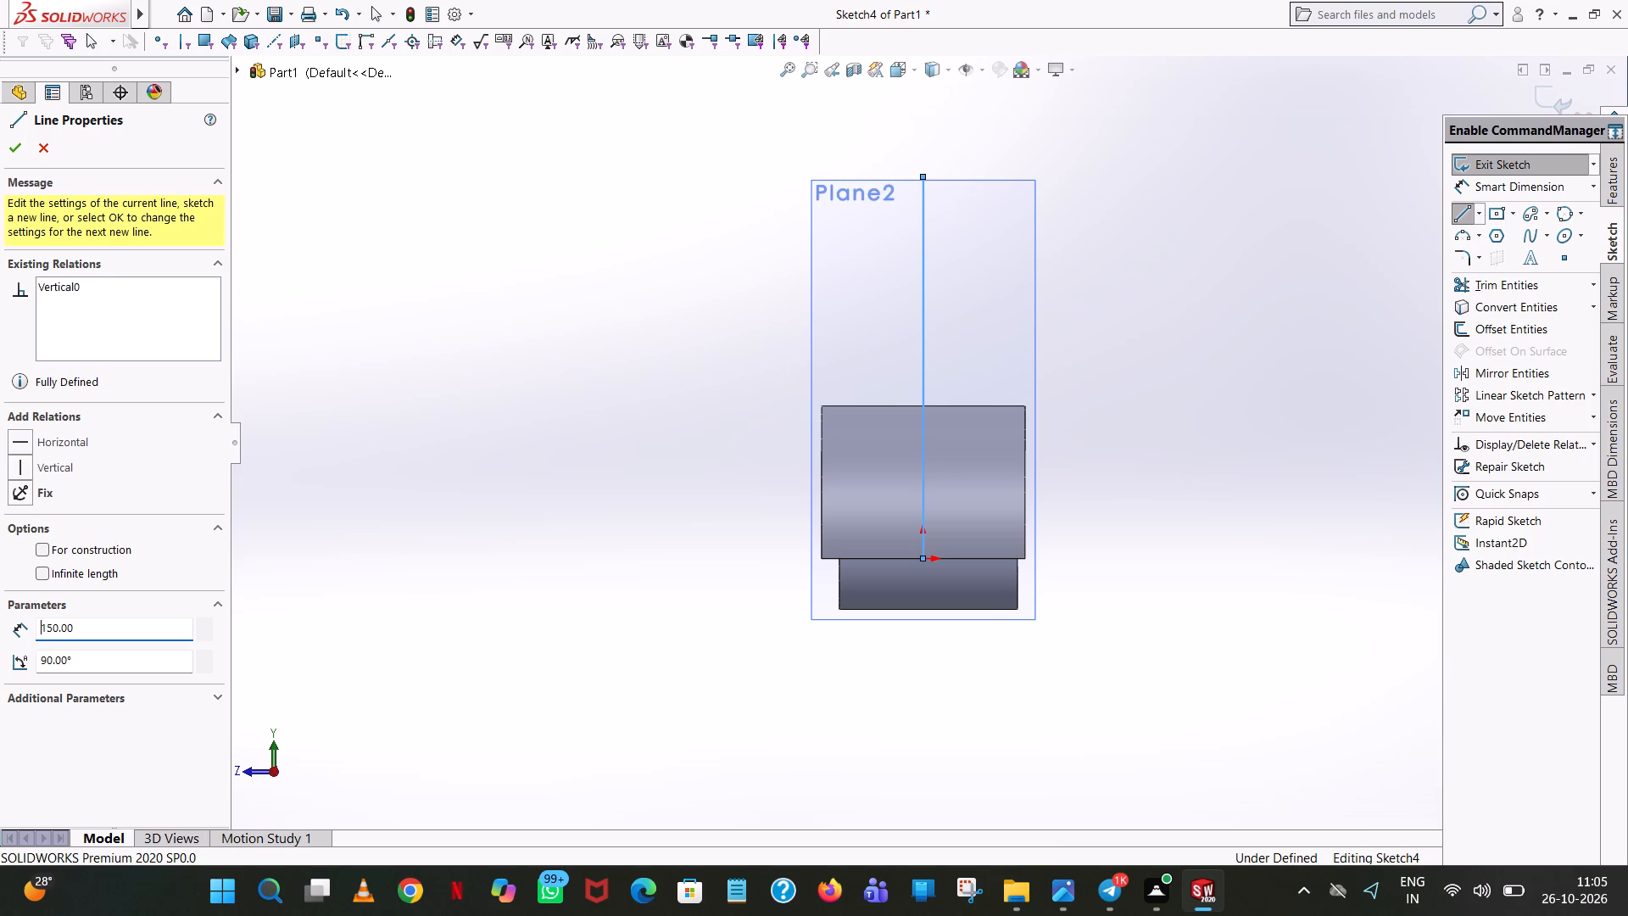
pyautogui.rightClick(598, 282)
pyautogui.click(638, 294)
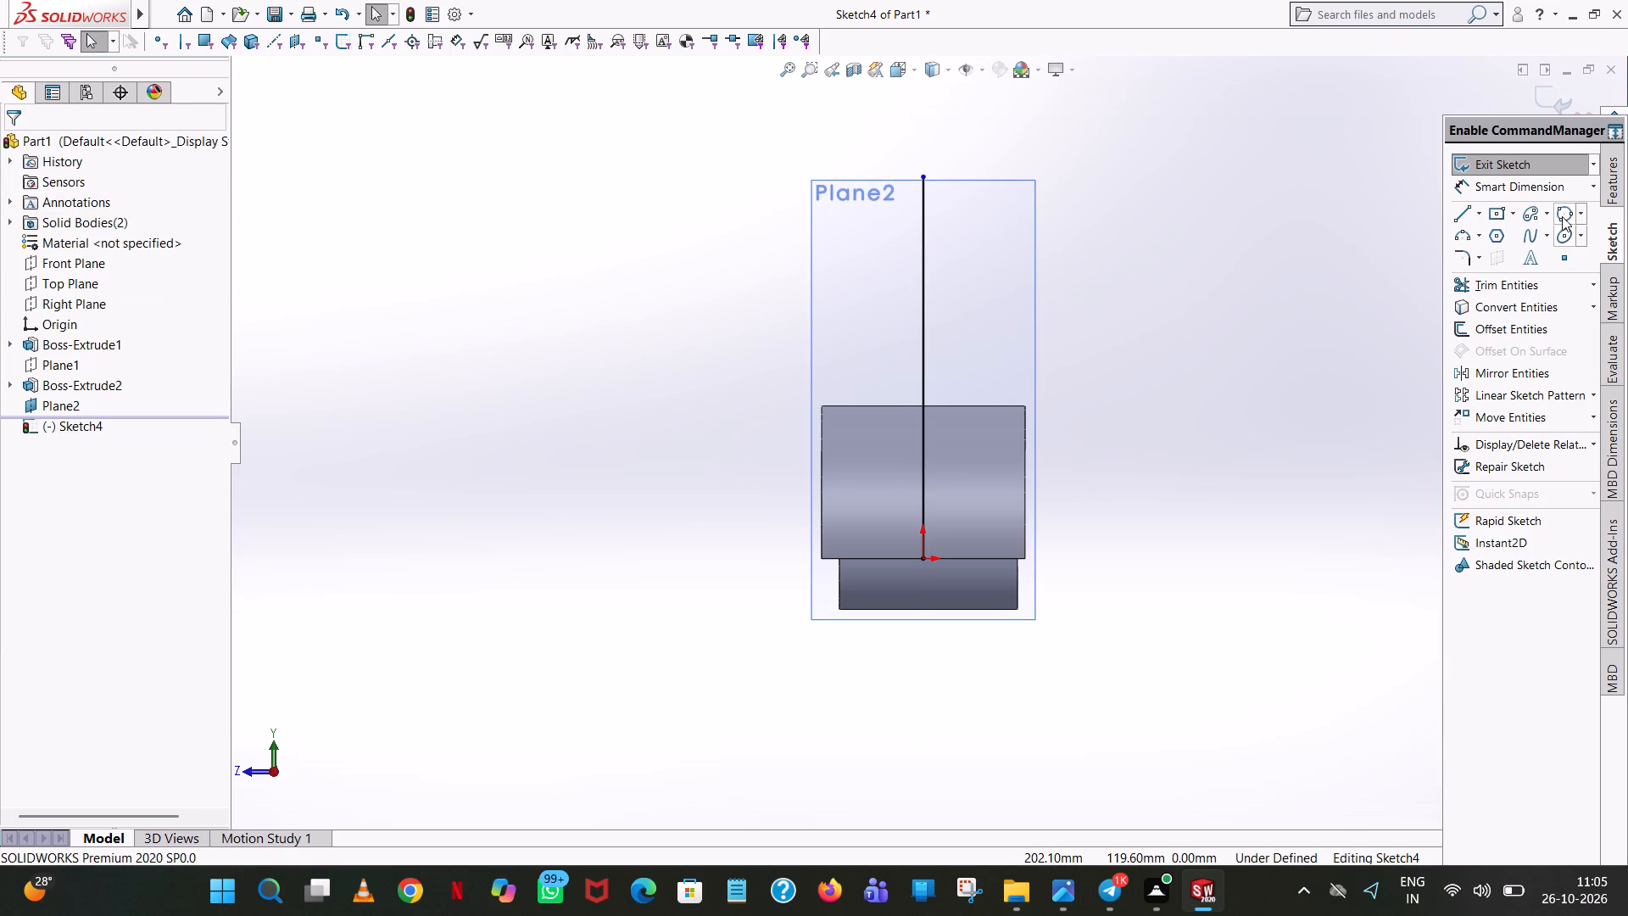
# Sketch a circle with a radius of 28 mm centred on the upper end of the vertical line.
pyautogui.click(1581, 206)
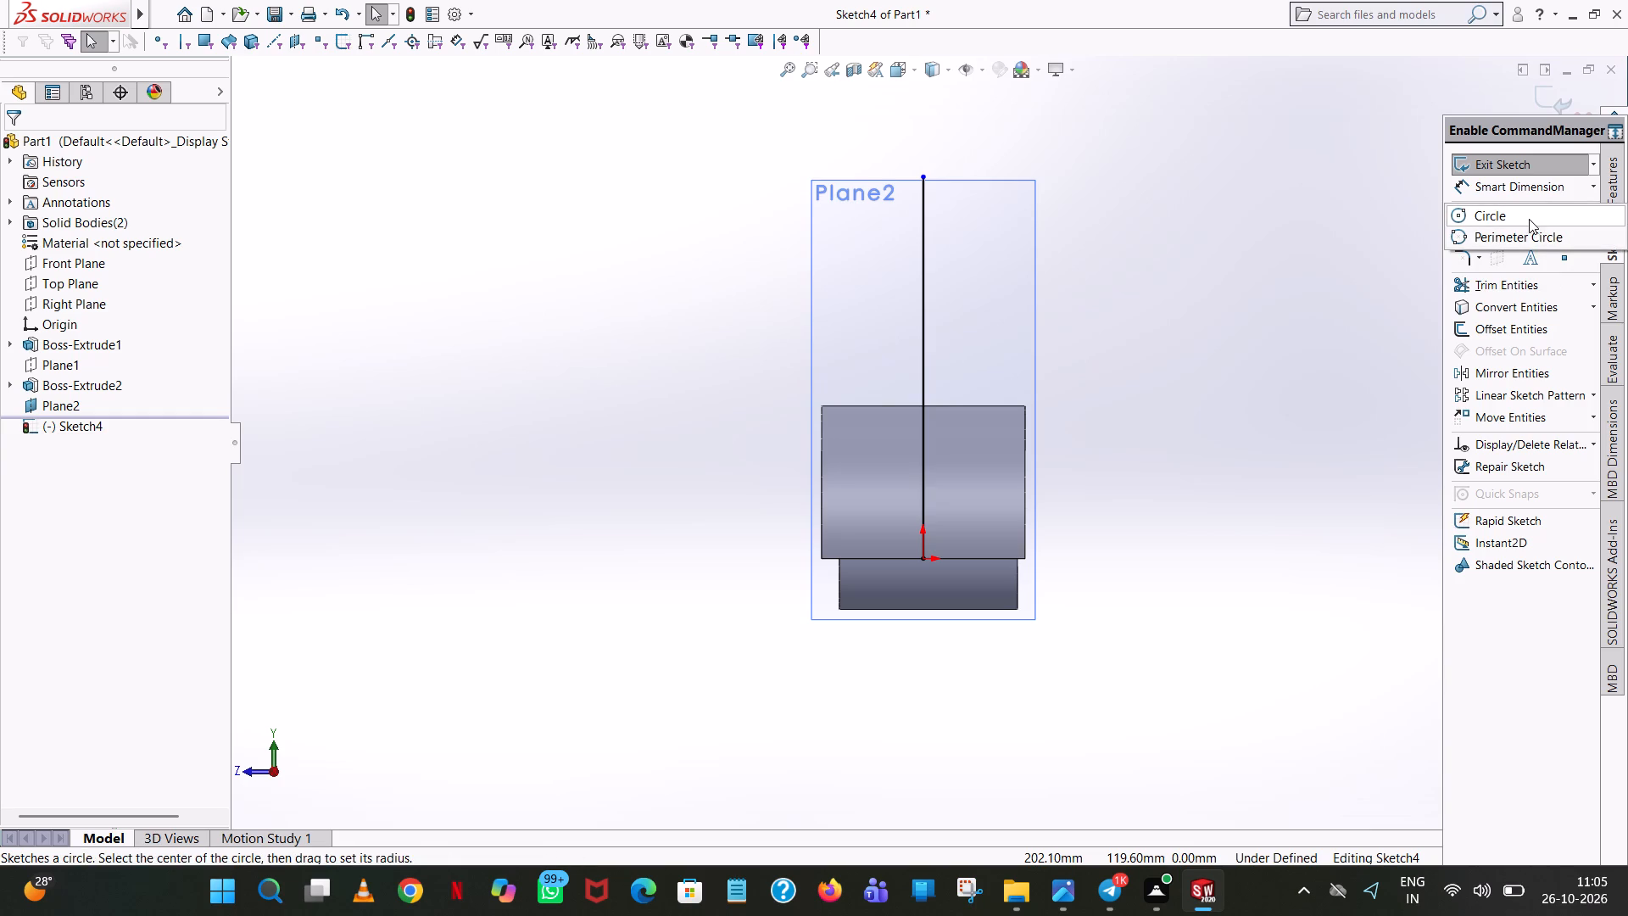
pyautogui.click(1527, 218)
pyautogui.click(919, 176)
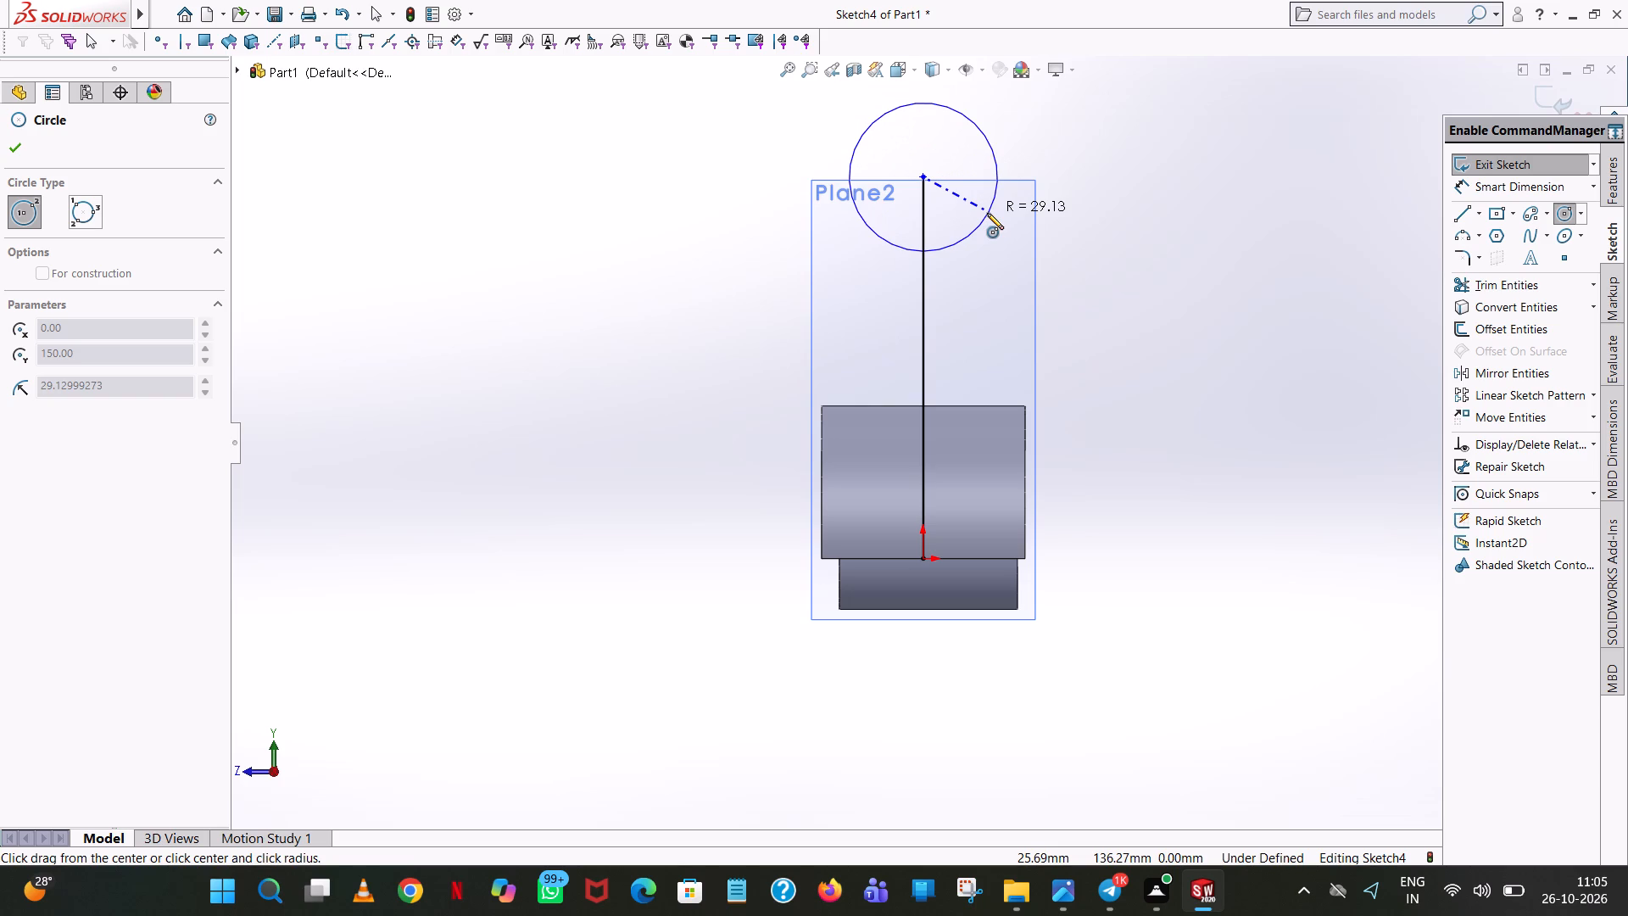
pyautogui.click(987, 213)
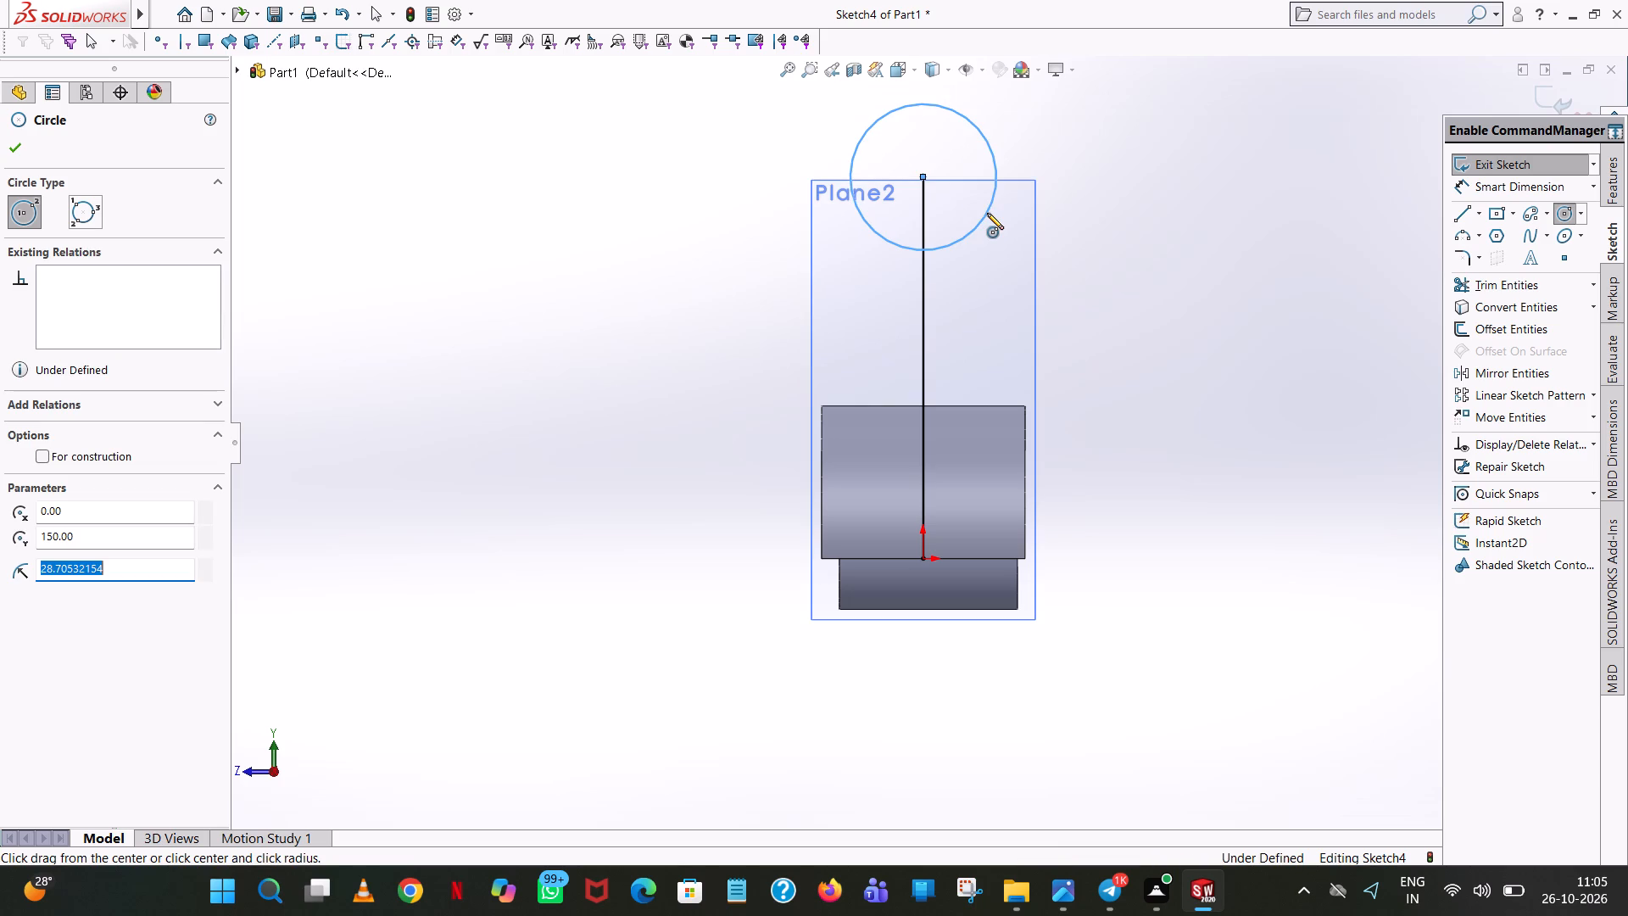
pyautogui.write('28')
pyautogui.press('Return')
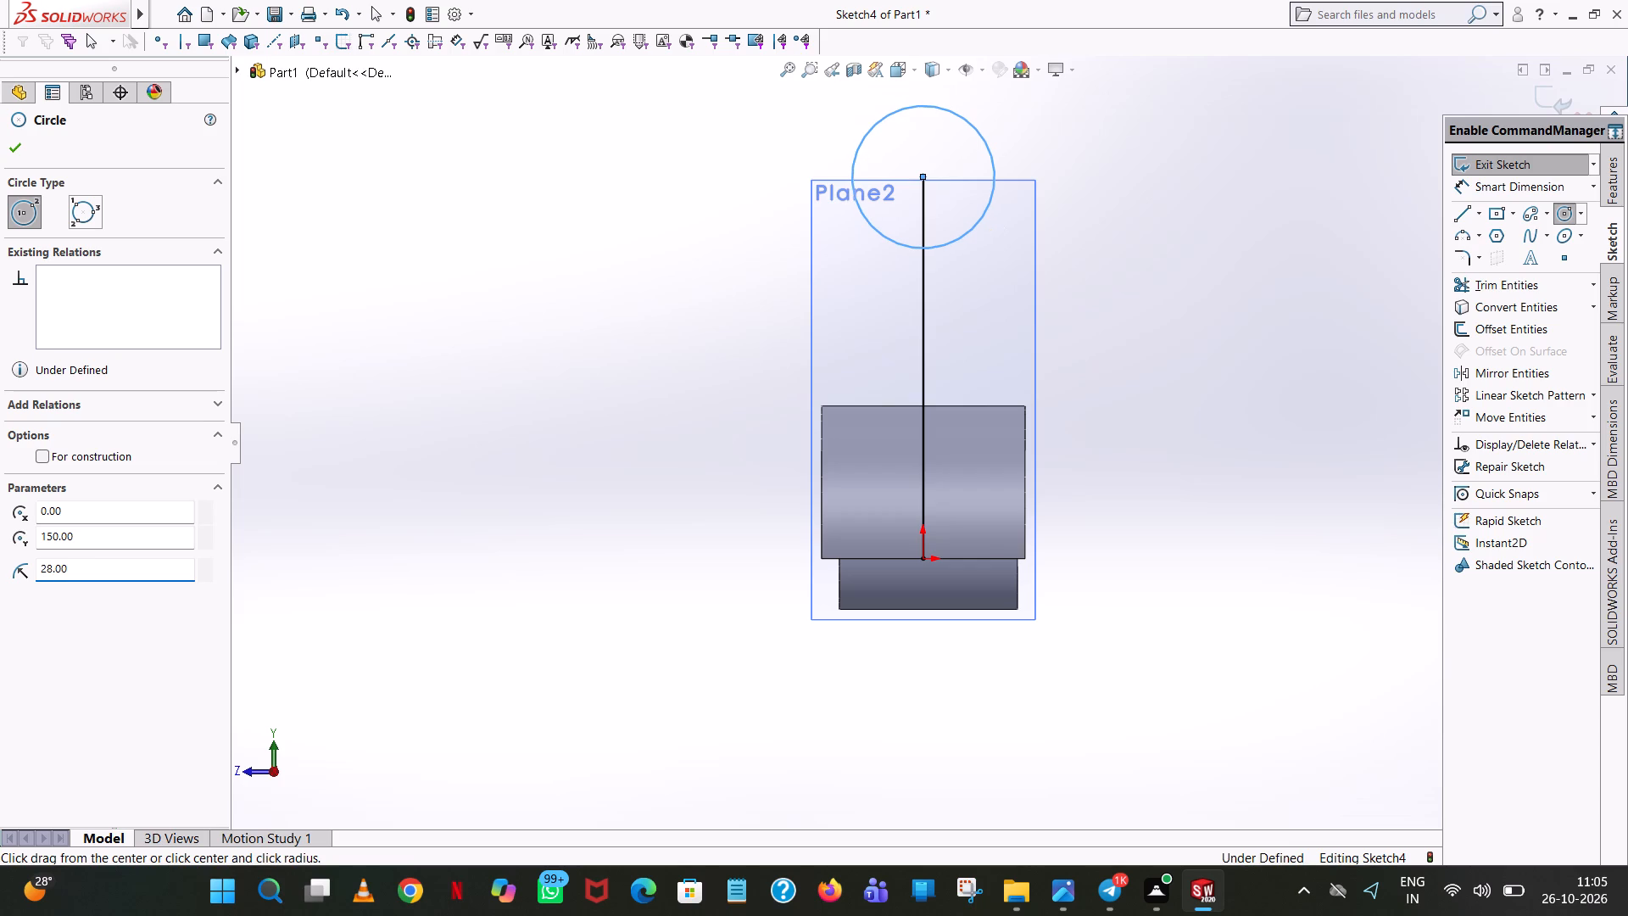
pyautogui.click(12, 154)
pyautogui.click(454, 235)
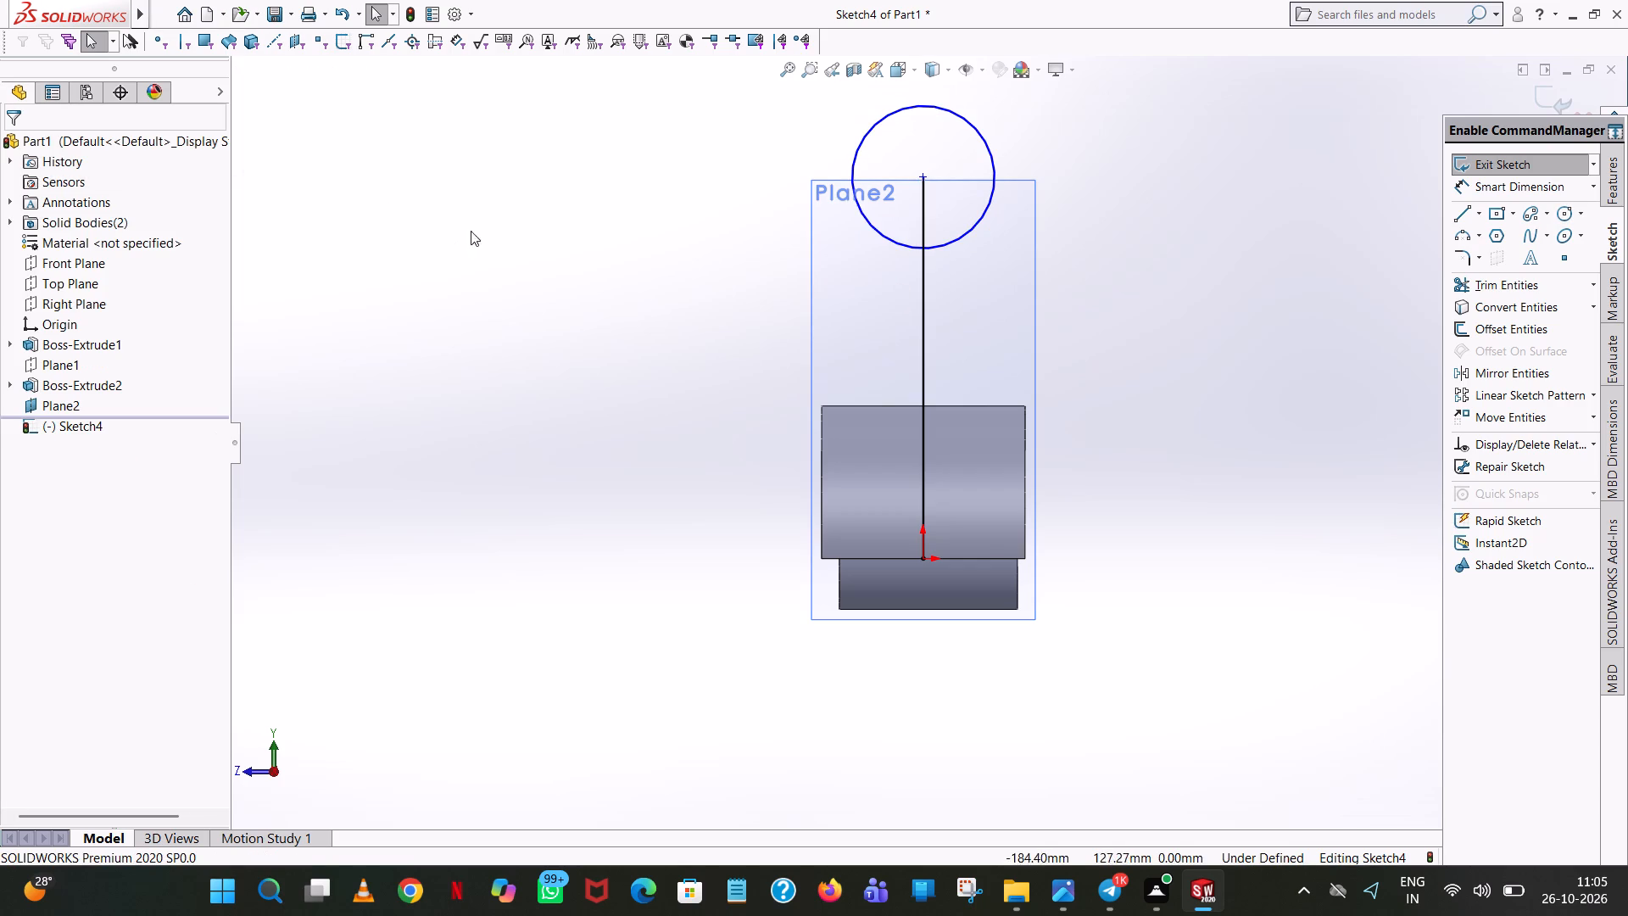
# Dimension the circle's diameter as 56 mm.
pyautogui.click(1515, 192)
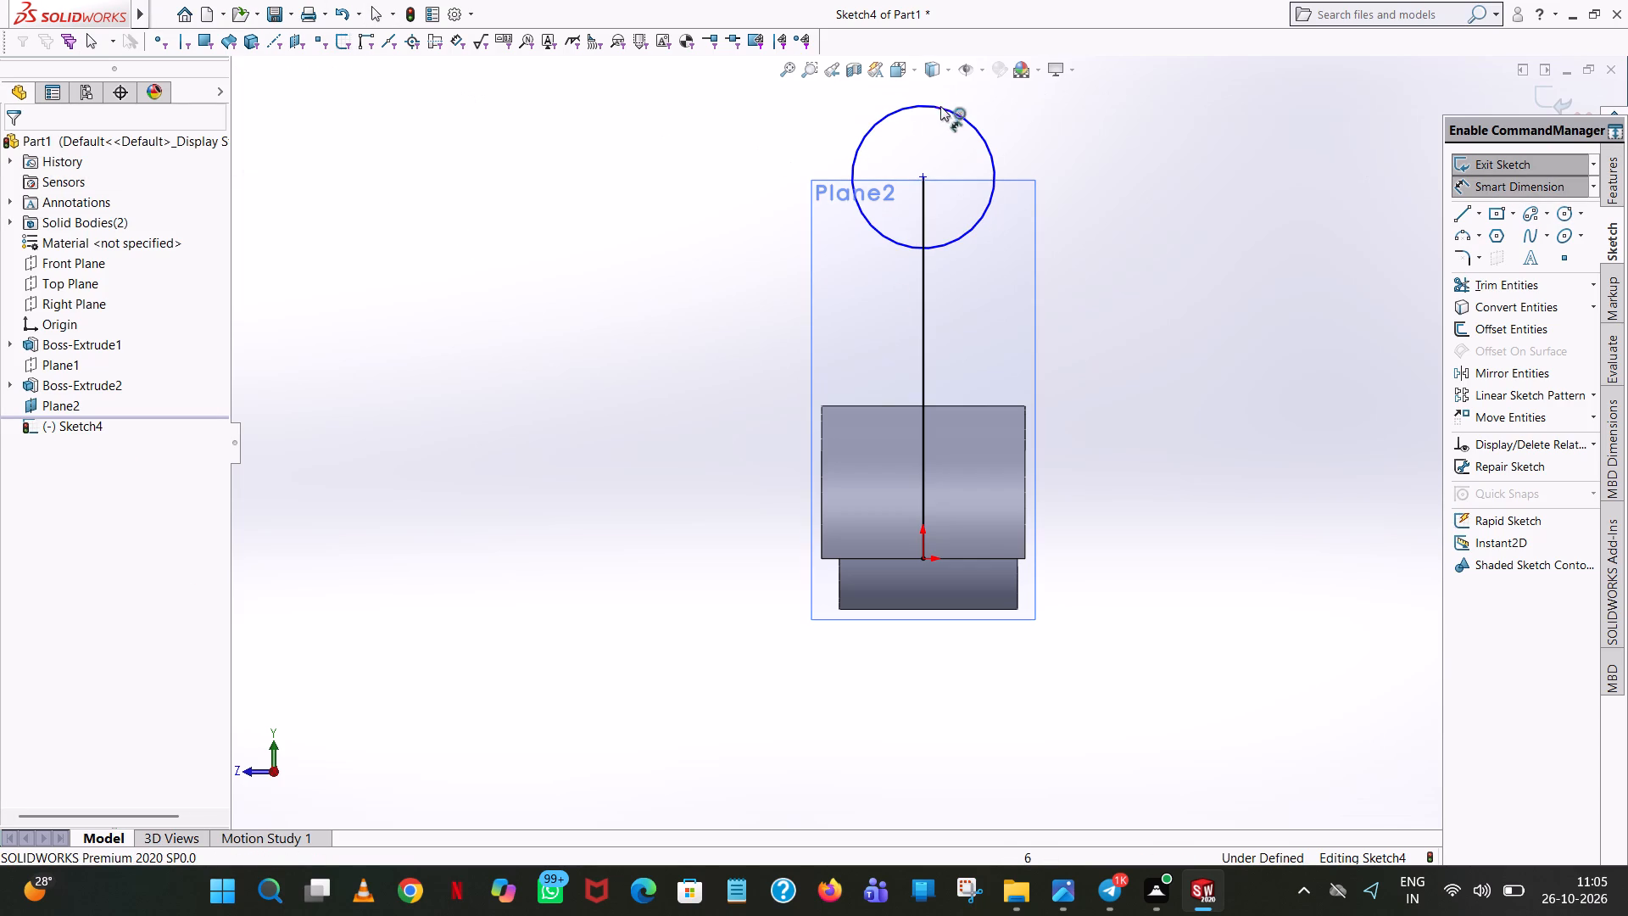
pyautogui.click(885, 118)
pyautogui.click(478, 173)
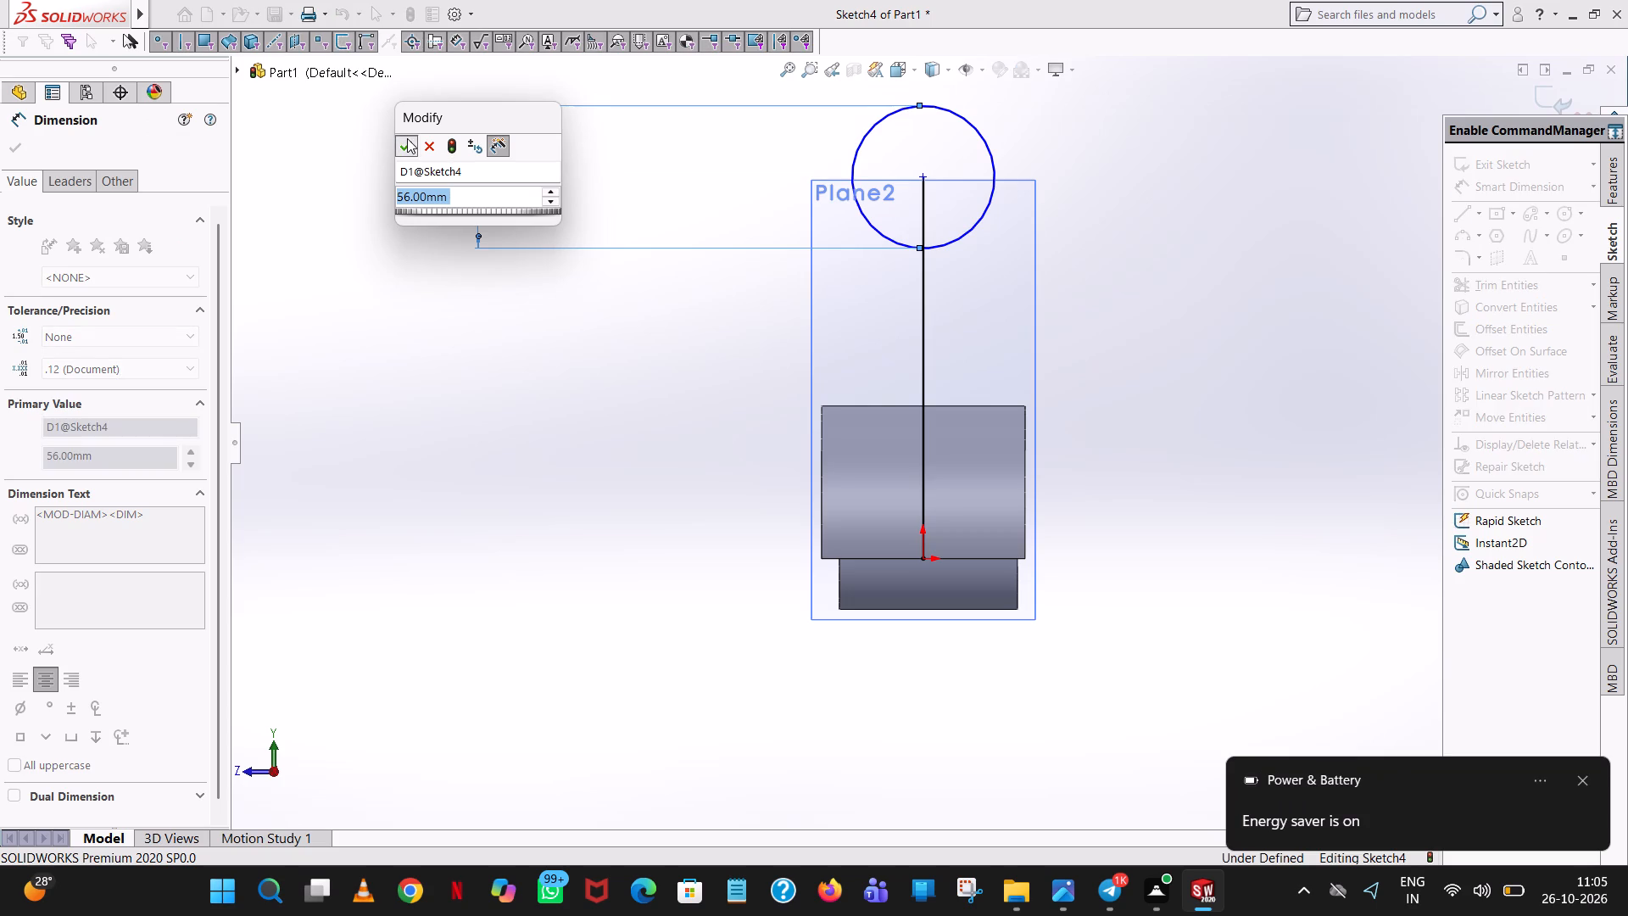
pyautogui.click(407, 138)
pyautogui.click(575, 407)
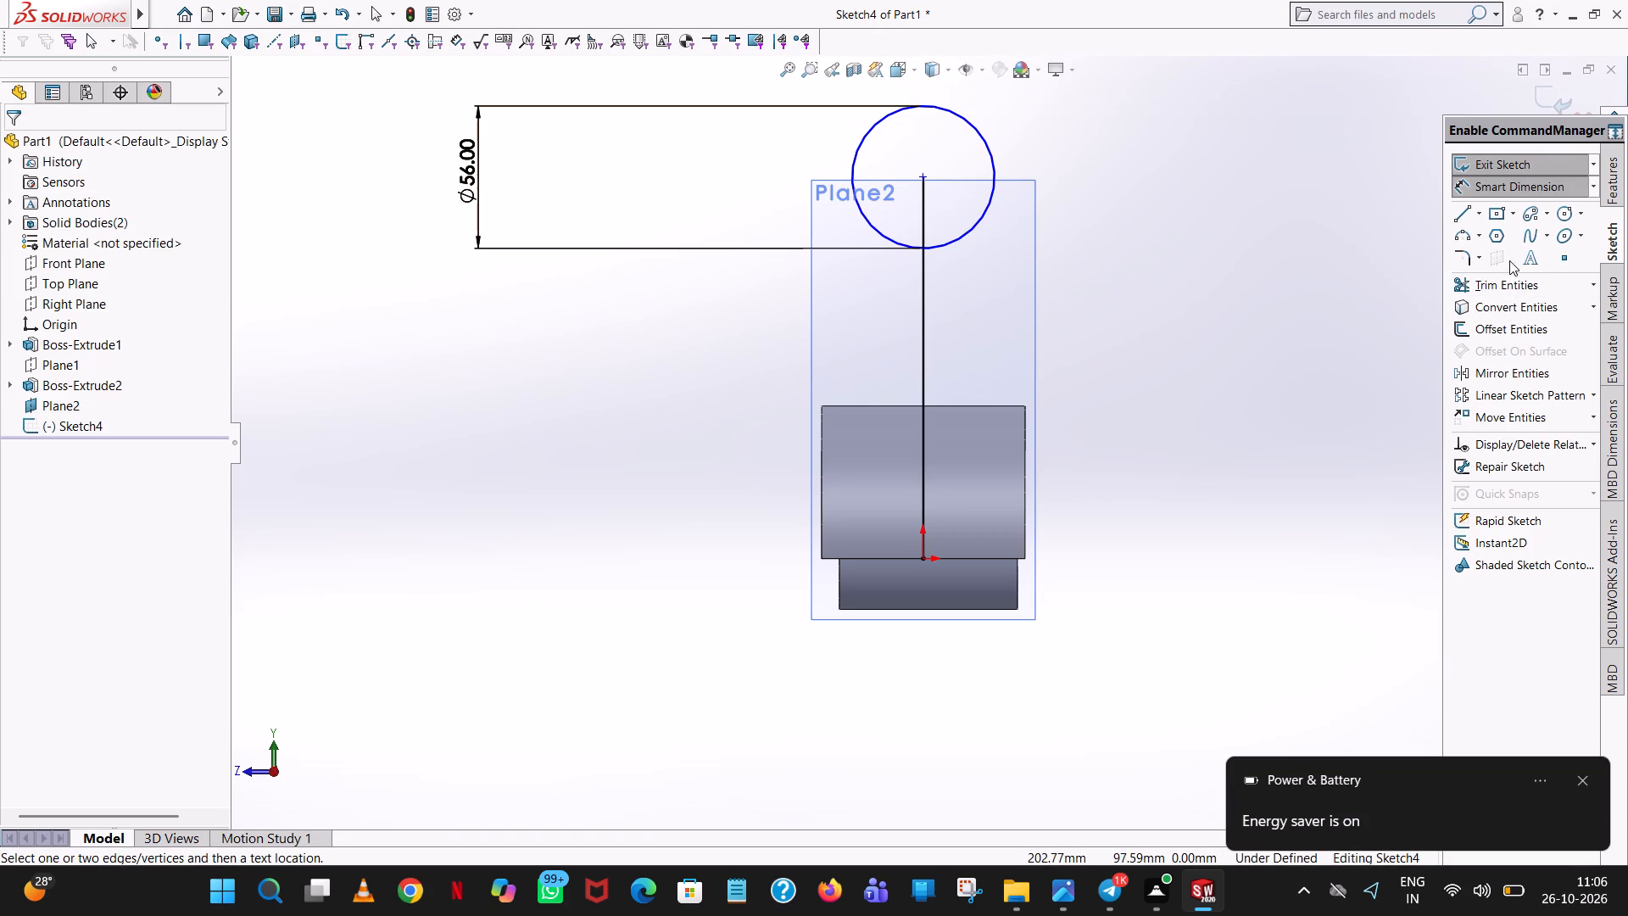
# Trim away the vertical line, both the part inside the circle and the part below it.
pyautogui.click(1520, 291)
pyautogui.click(924, 220)
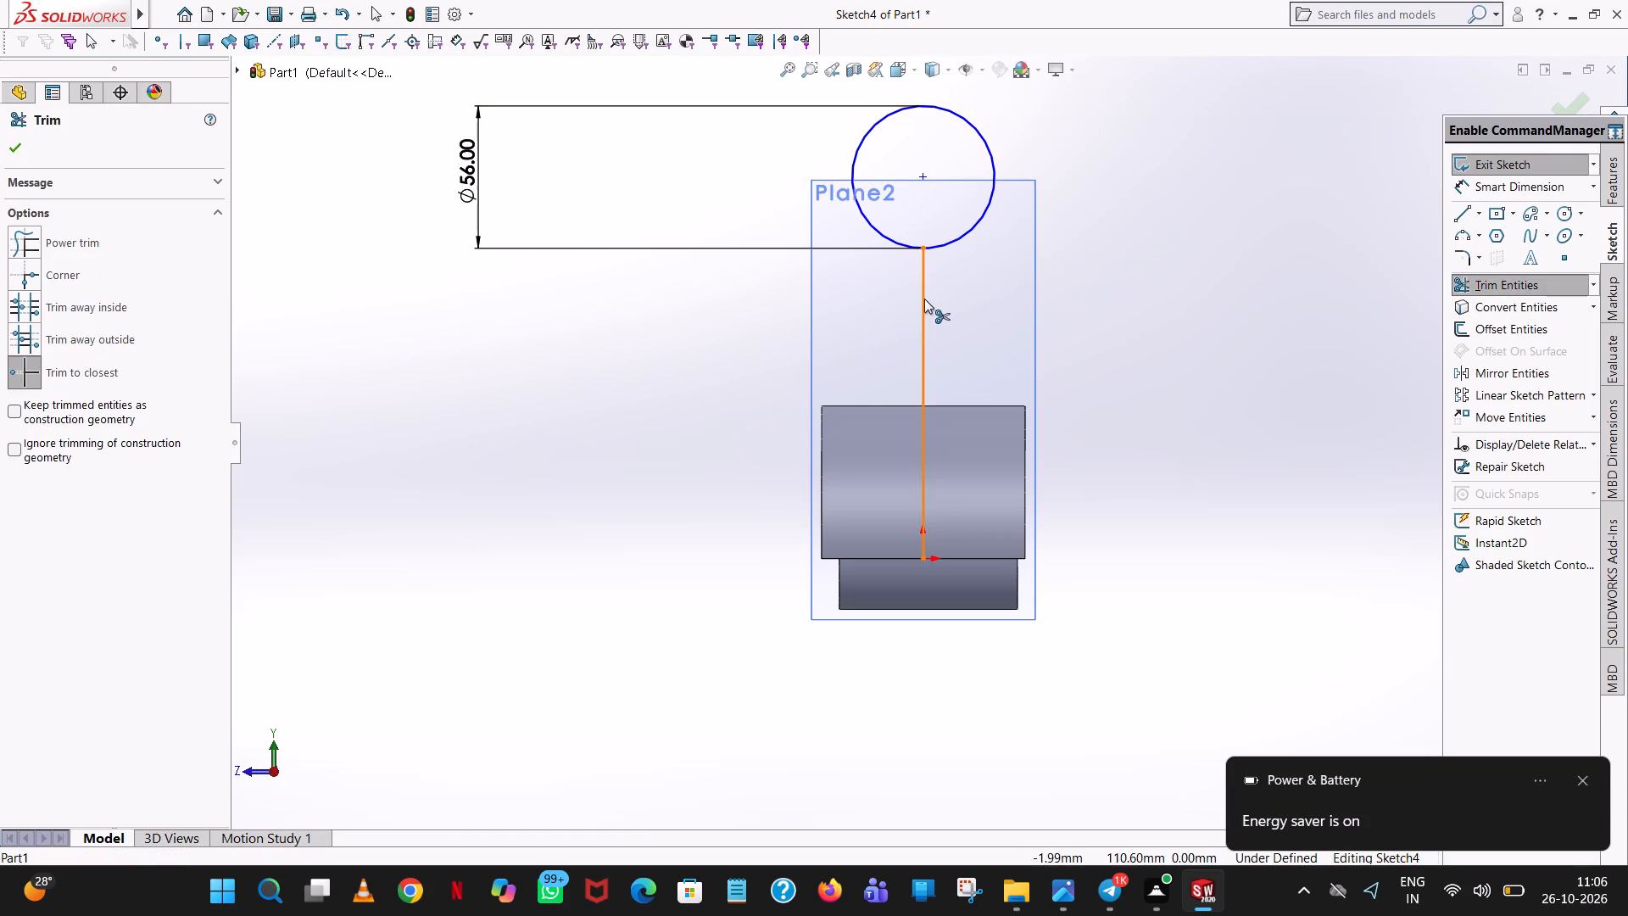
pyautogui.click(923, 321)
# Dimension the vertical distance from the origin to the circle's centre as 150 mm.
pyautogui.click(1555, 187)
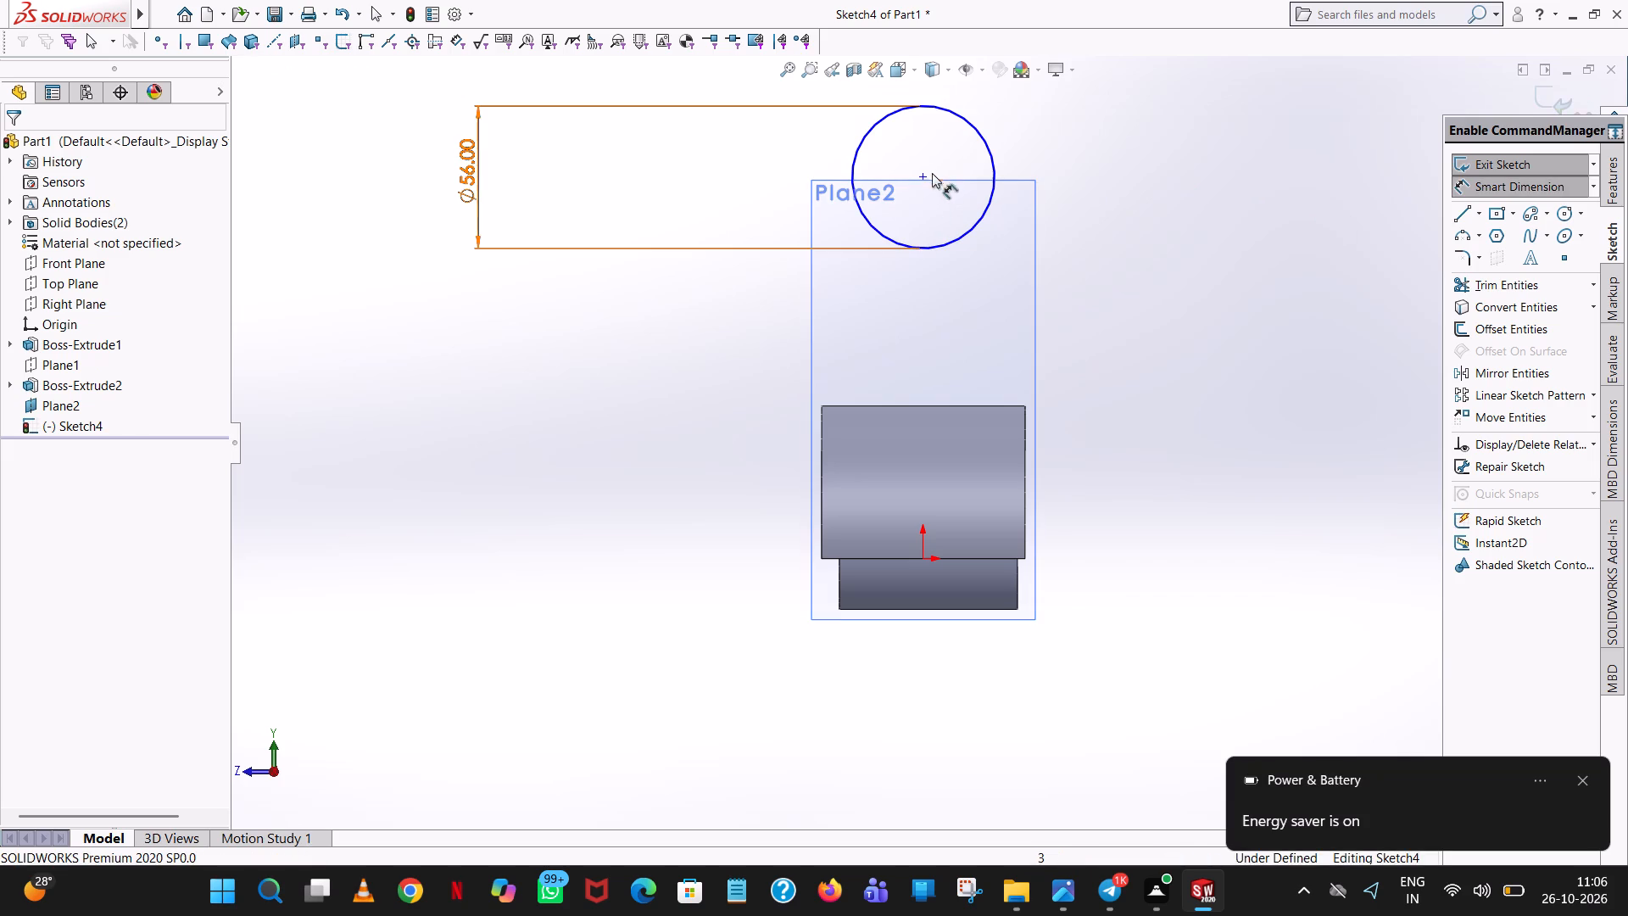
pyautogui.click(922, 173)
pyautogui.click(924, 559)
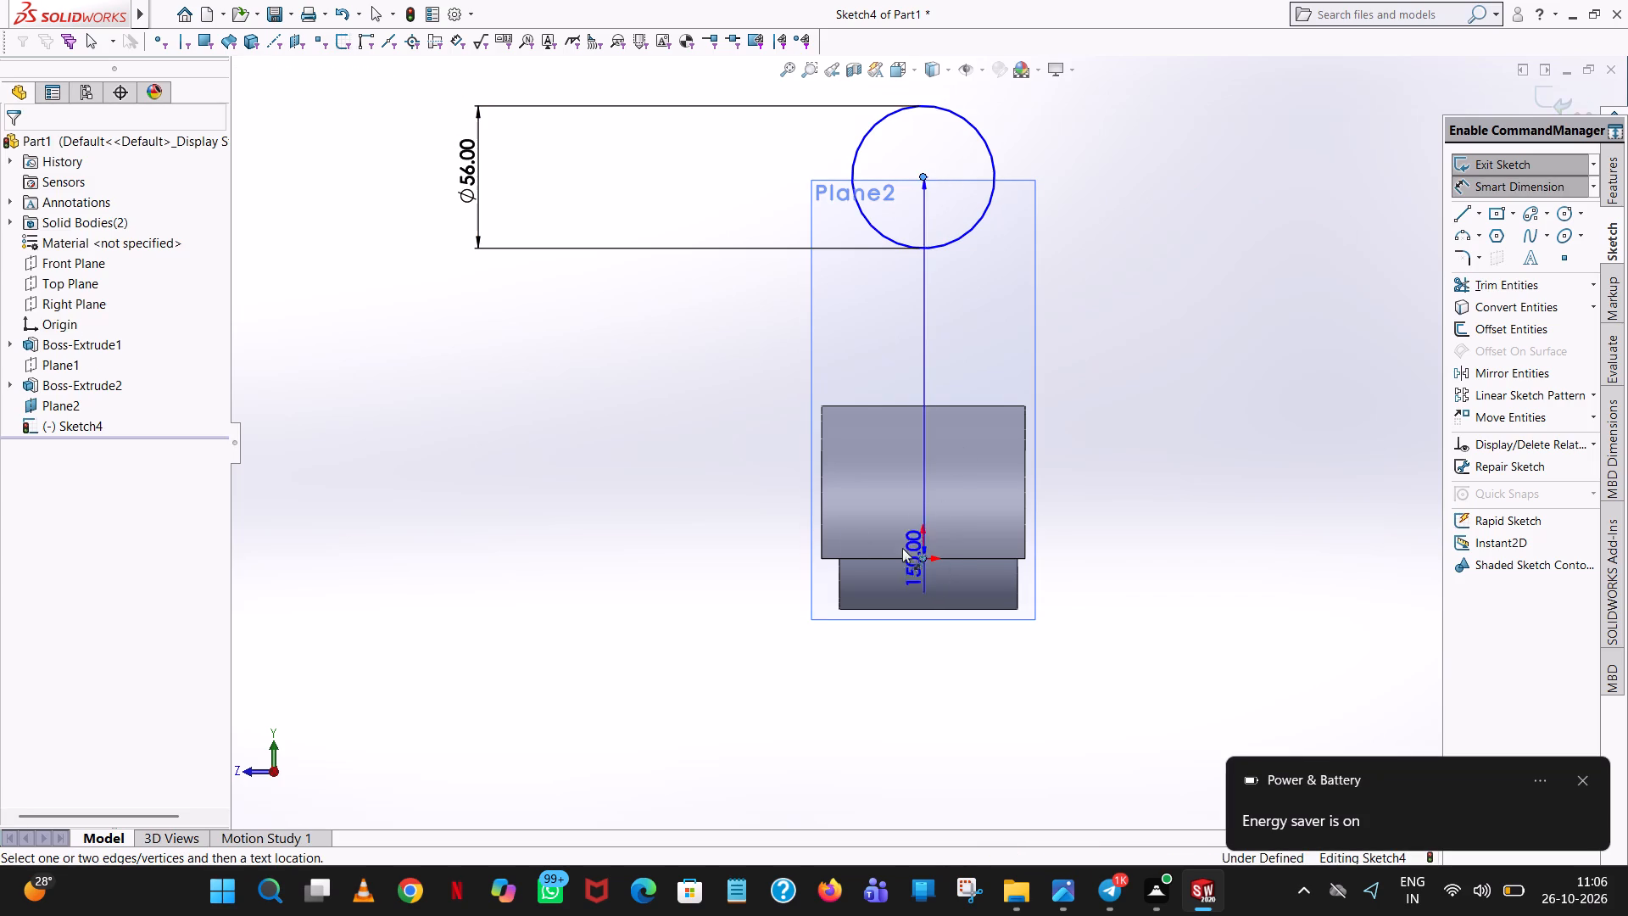
pyautogui.click(607, 457)
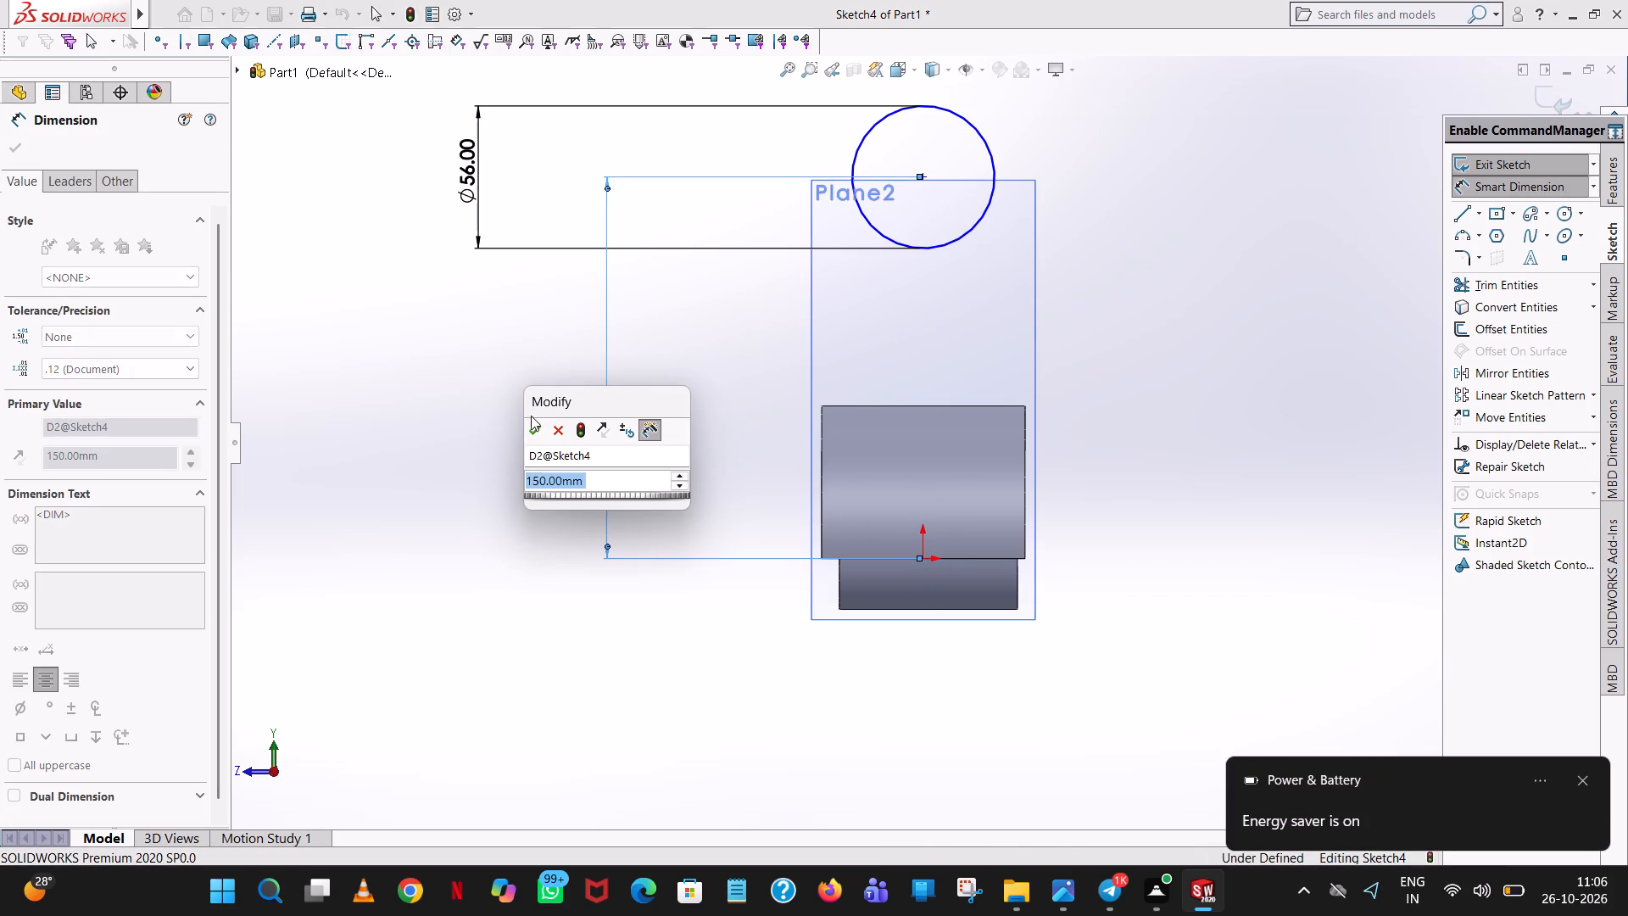
pyautogui.click(535, 428)
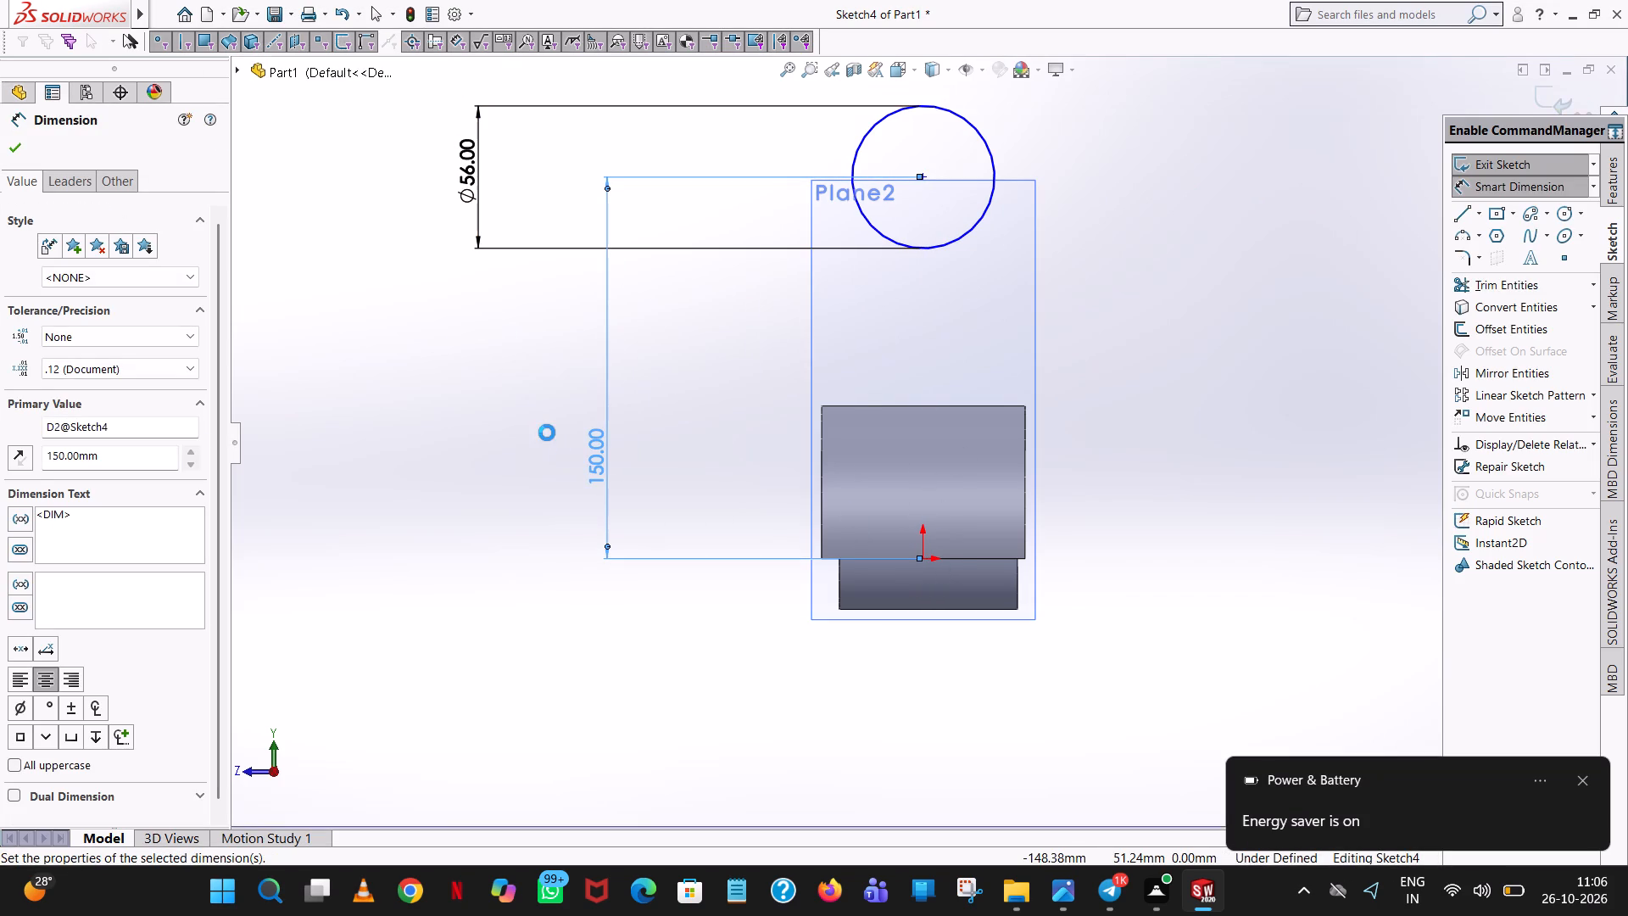
pyautogui.click(436, 370)
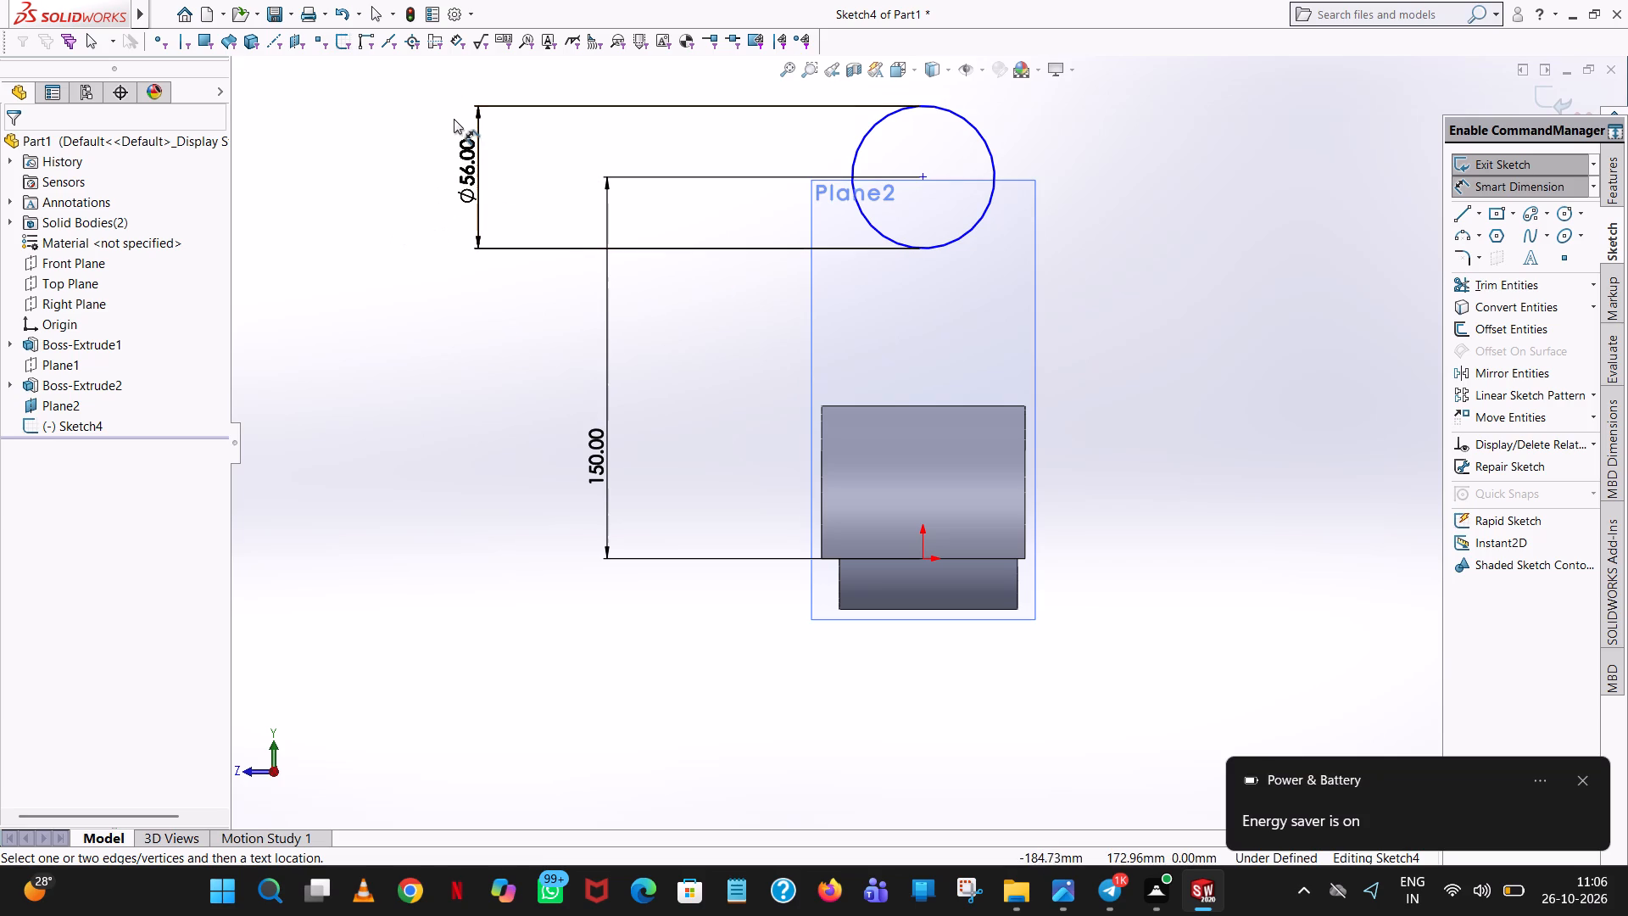
pyautogui.press('Escape')
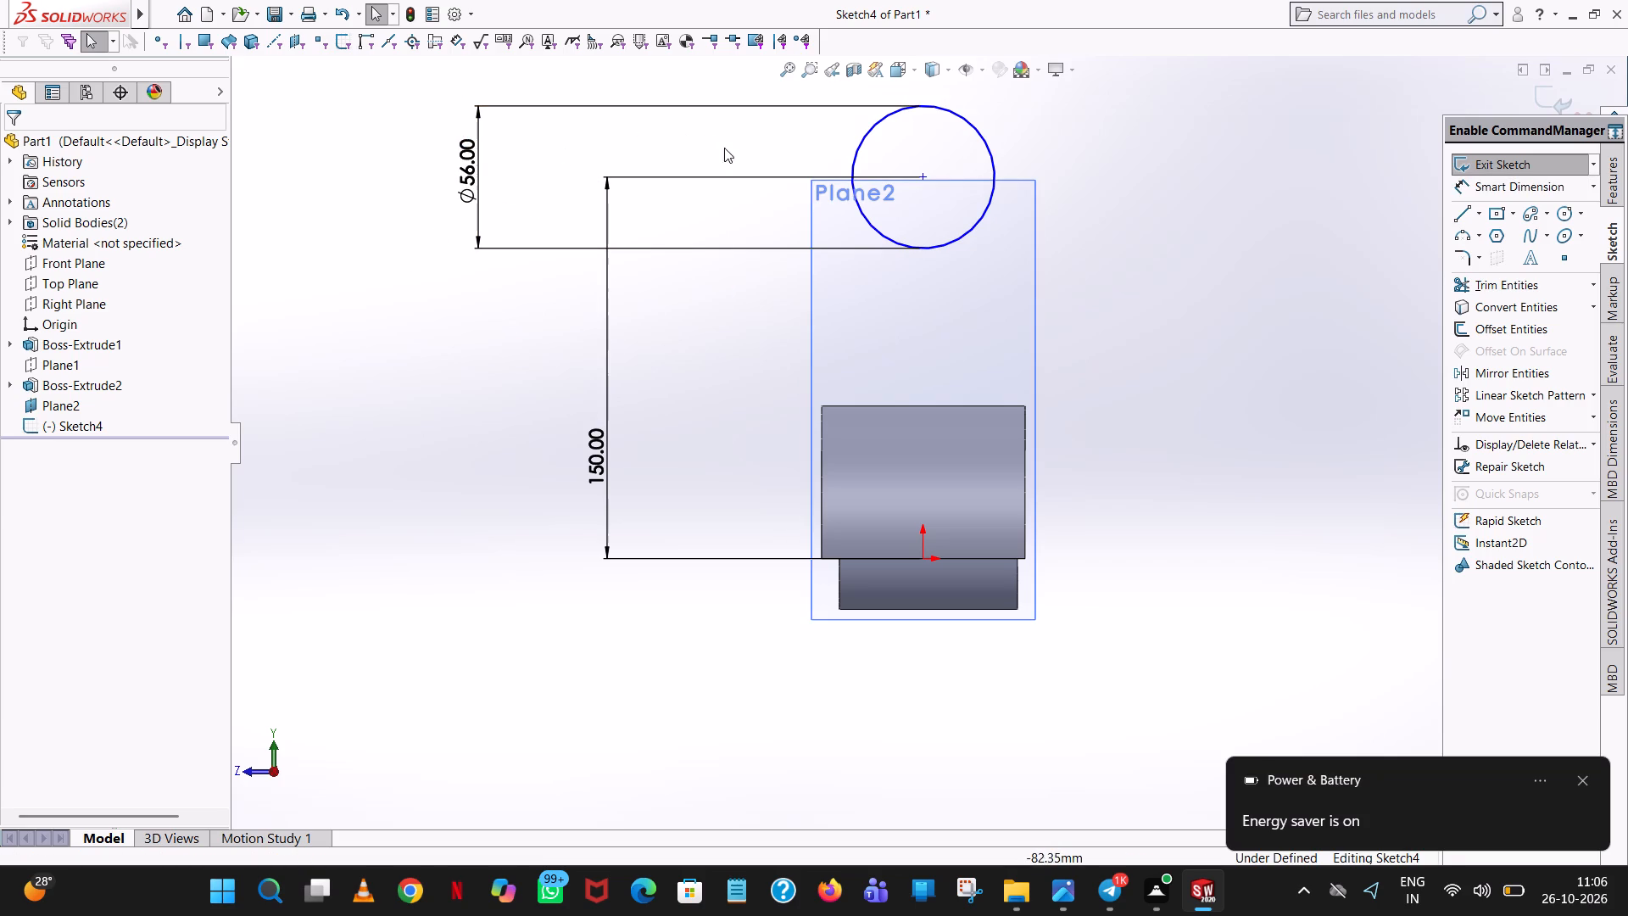
# Add a Vertical relation between the circle's centre and the origin.
pyautogui.keyDown('ctrl'); pyautogui.click(924, 173); pyautogui.keyUp('ctrl')
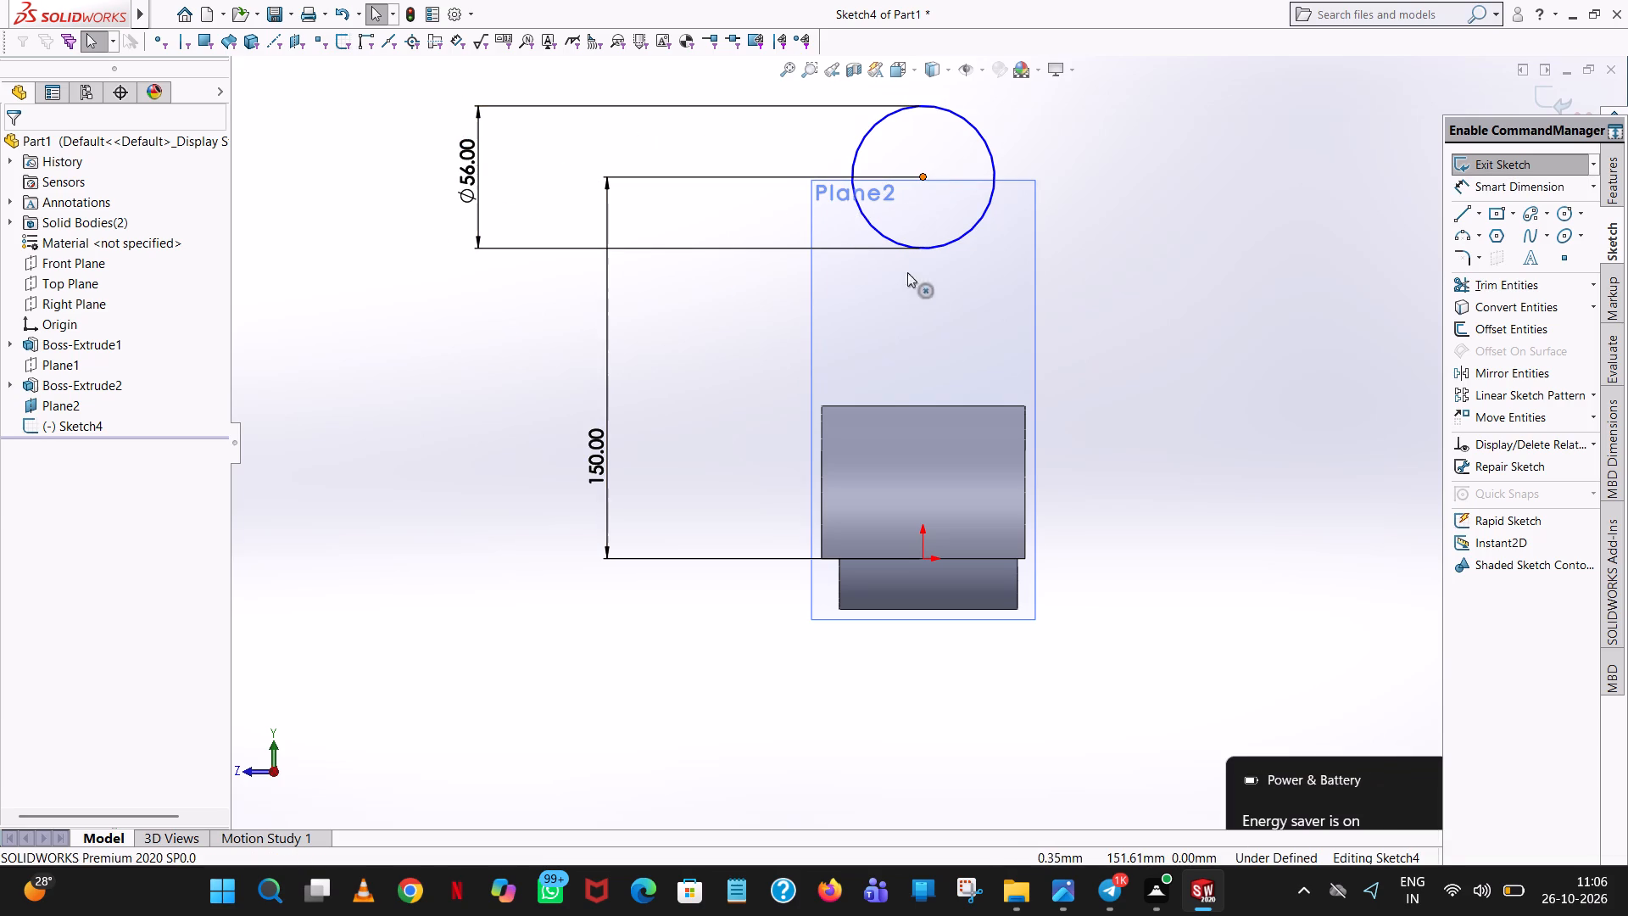
pyautogui.keyDown('ctrl'); pyautogui.click(924, 561); pyautogui.keyUp('ctrl')
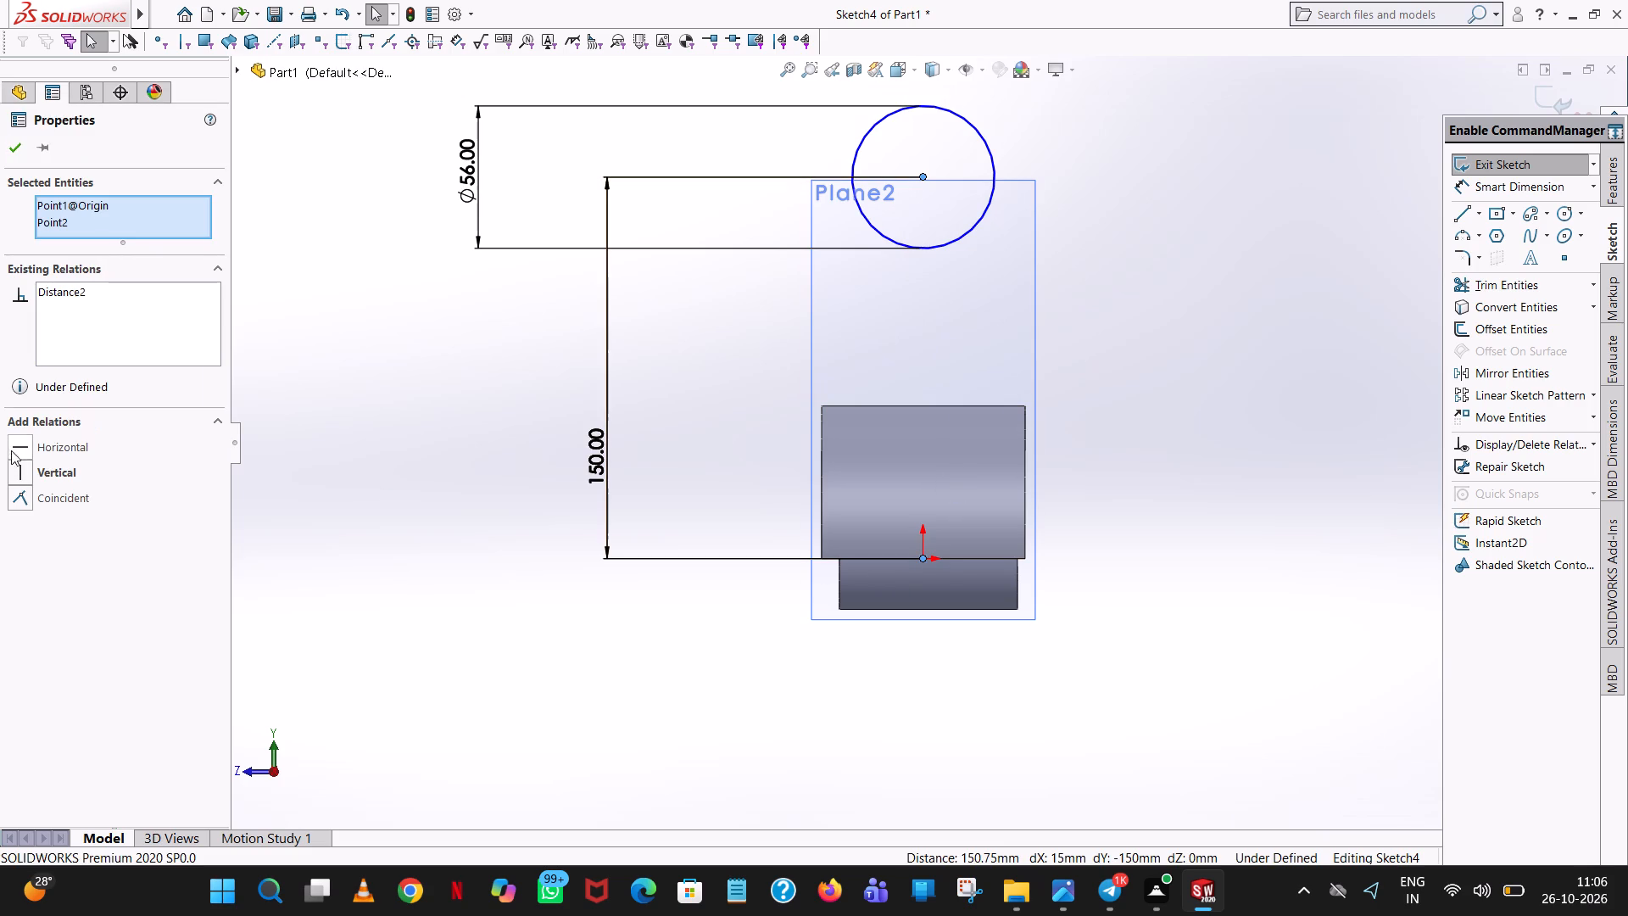
pyautogui.click(56, 476)
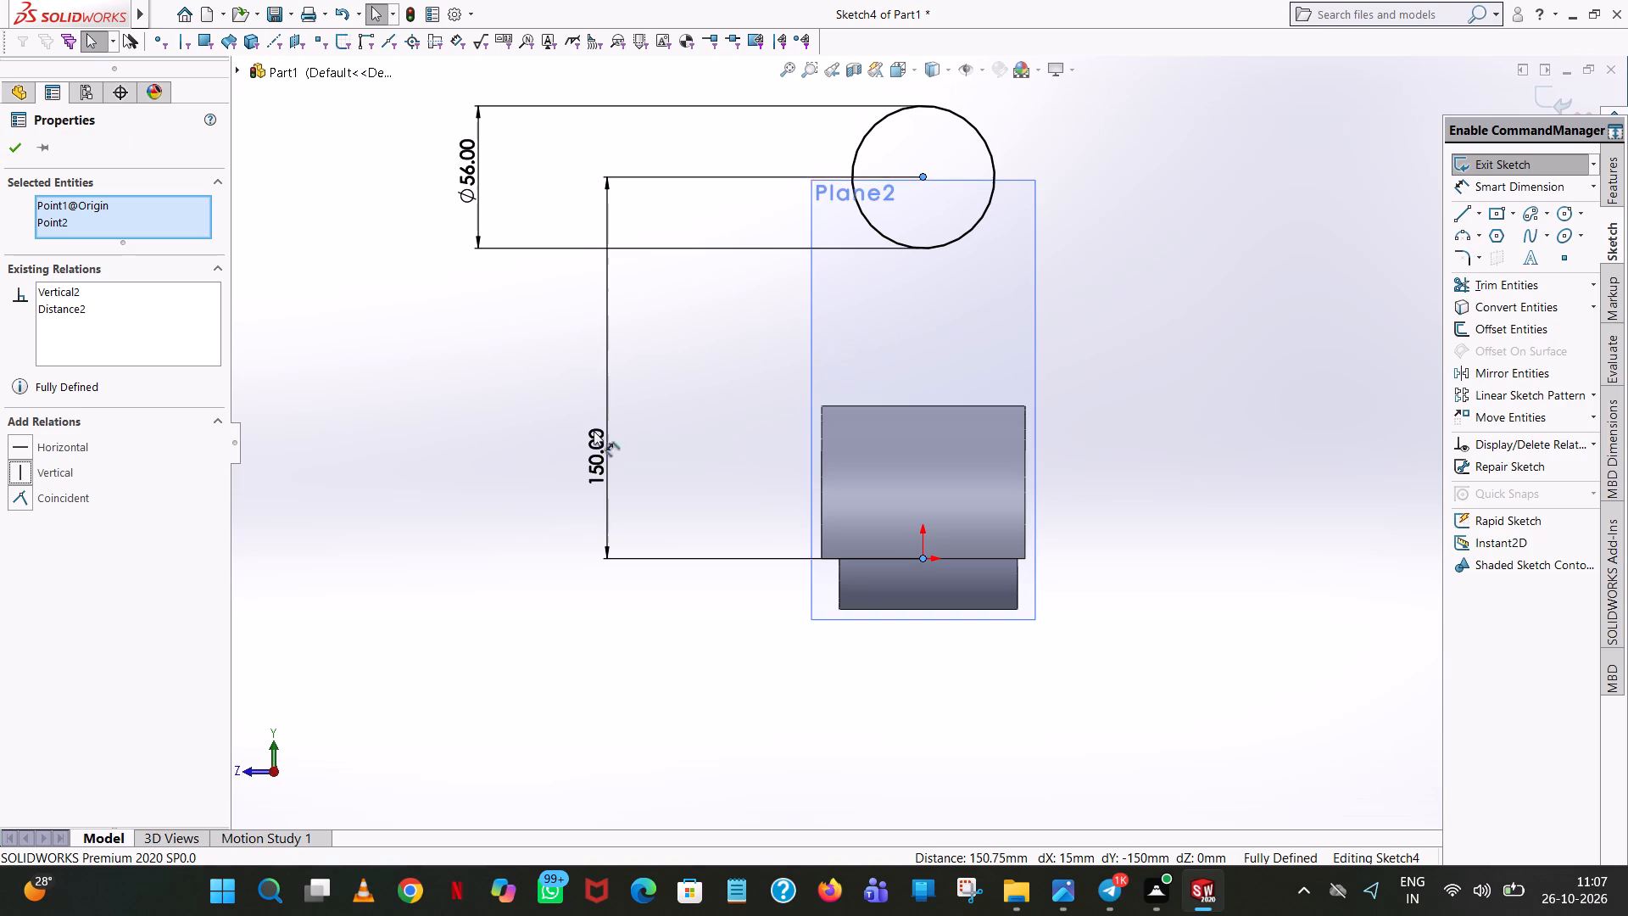
pyautogui.click(19, 144)
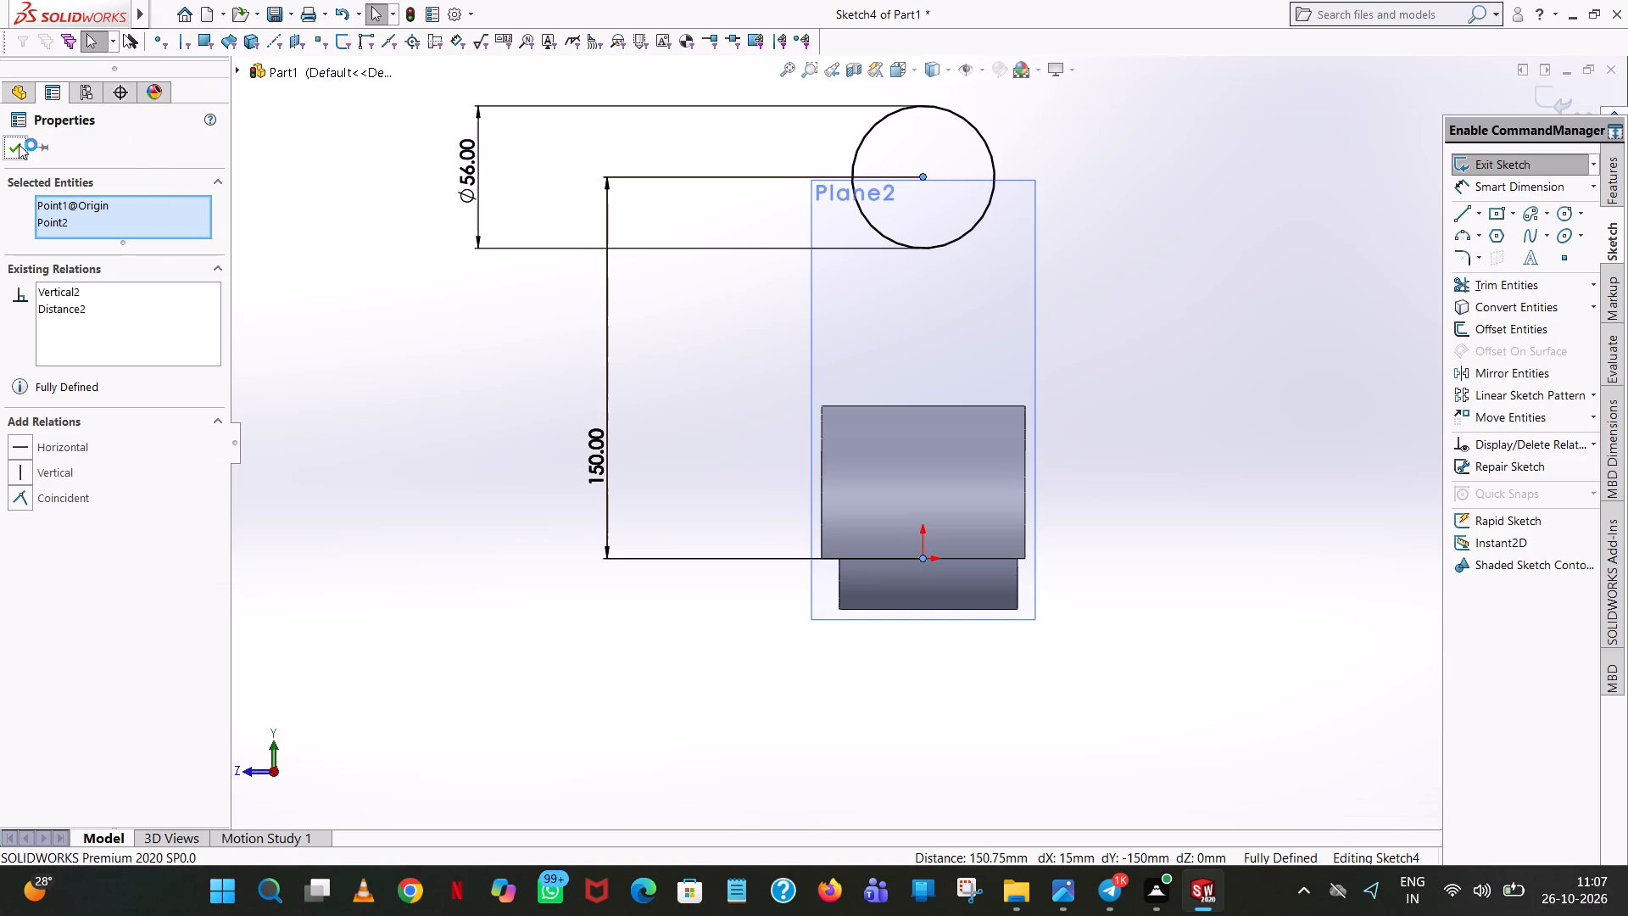
pyautogui.click(19, 144)
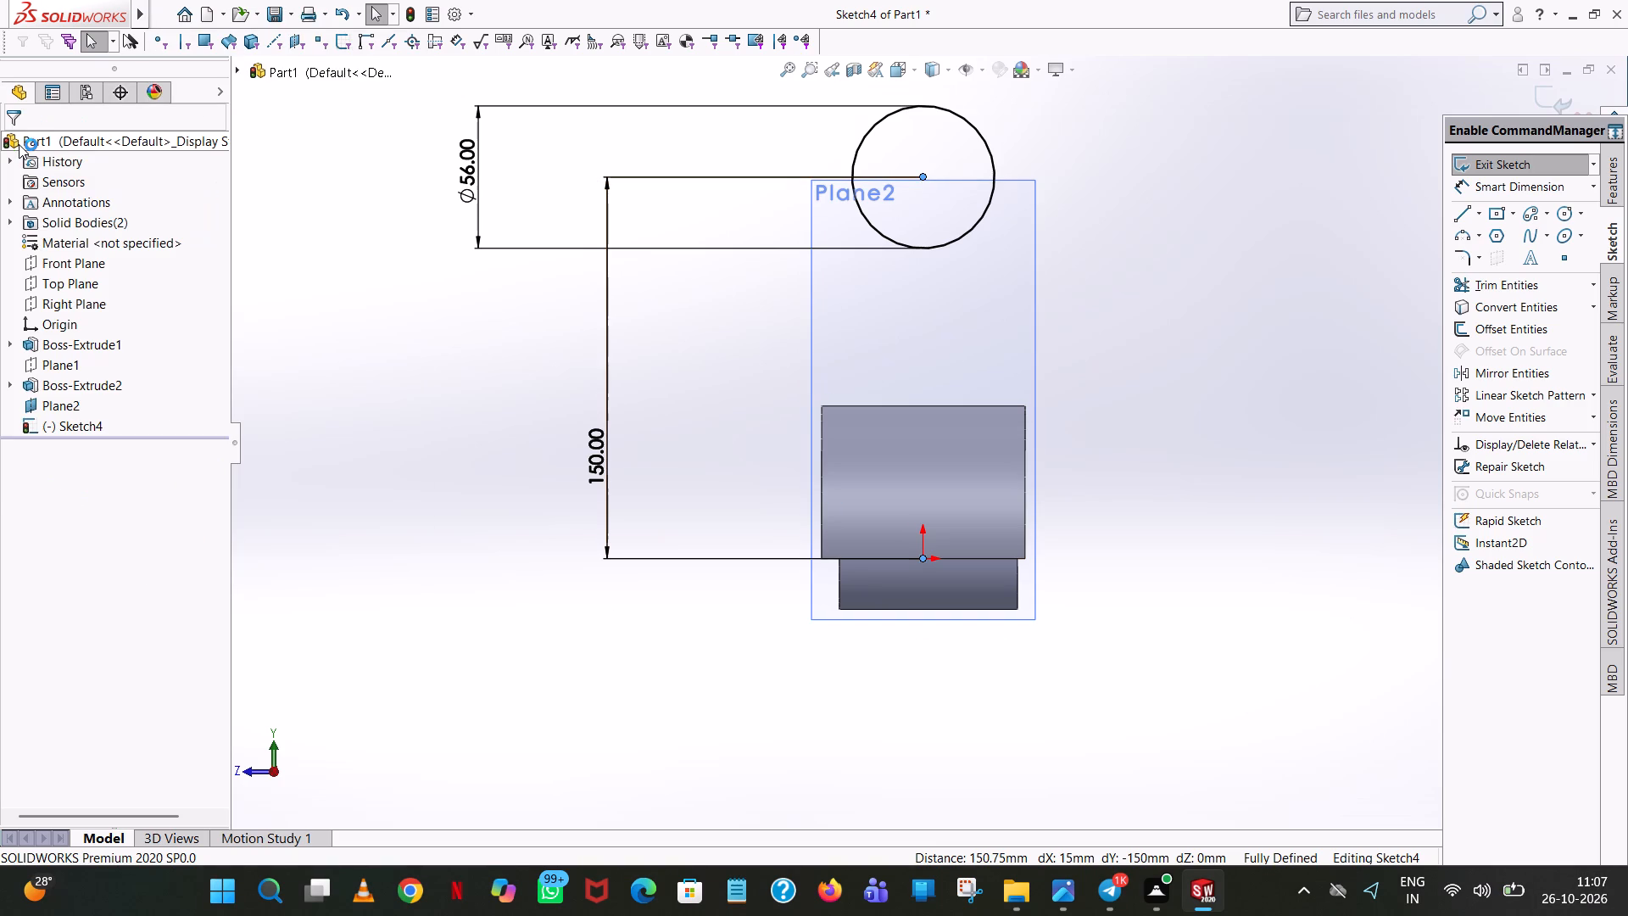
pyautogui.click(1157, 366)
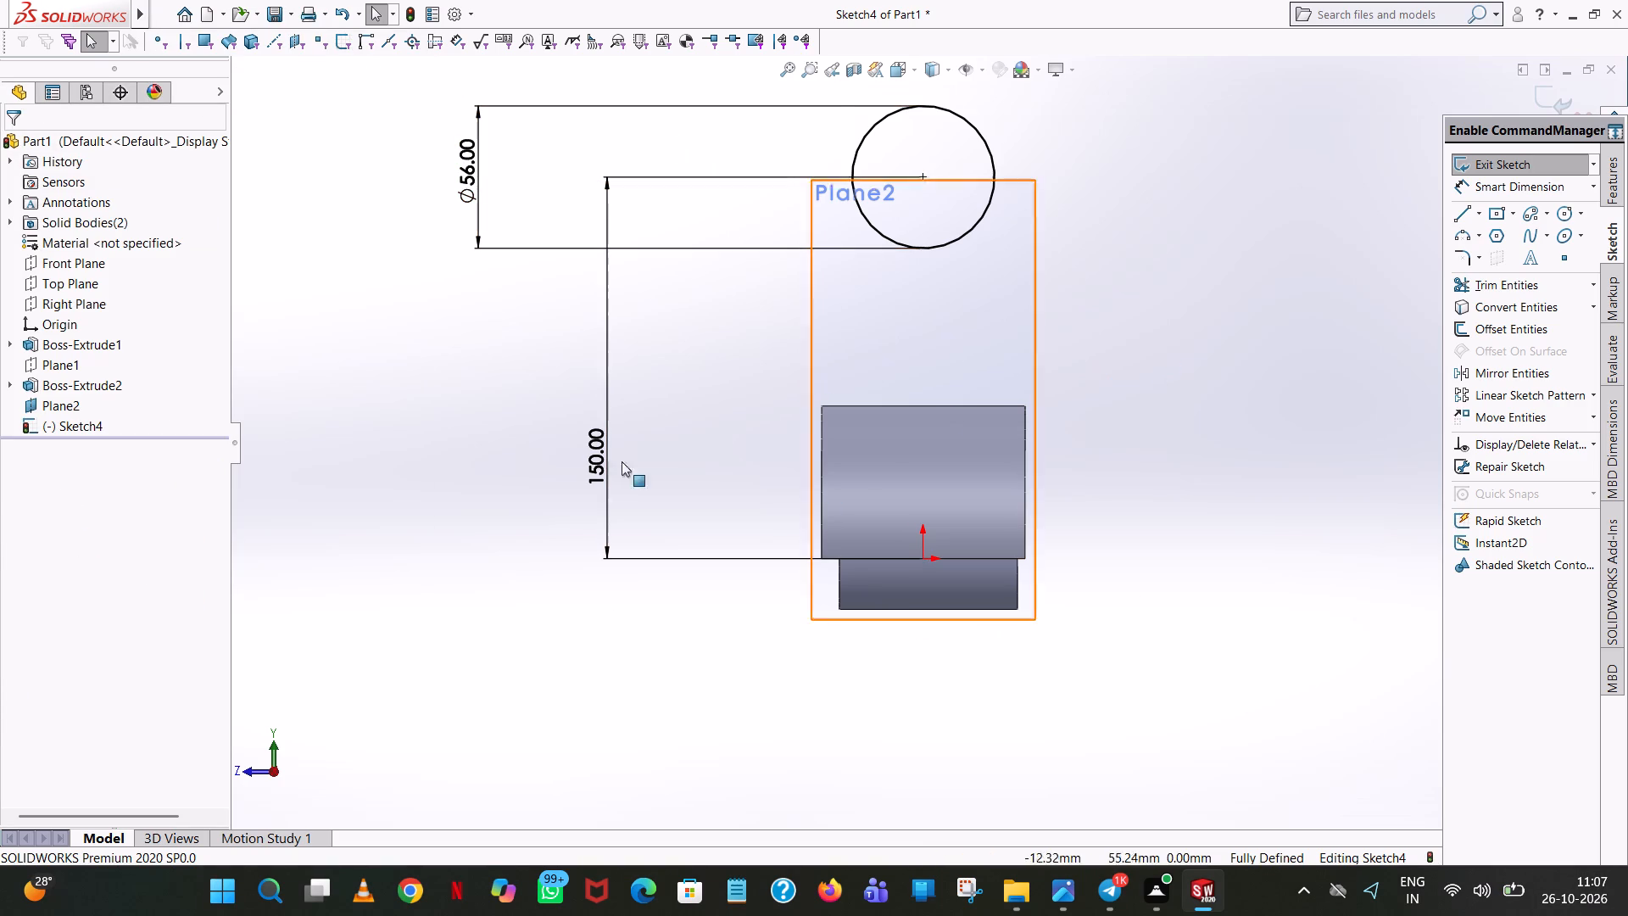
# Extrude the 56 mm circle as a blind boss 60 mm deep in the reversed direction, toward the small cylinder's side.
pyautogui.moveTo(1101, 452); pyautogui.dragTo(1290, 466, button='middle')
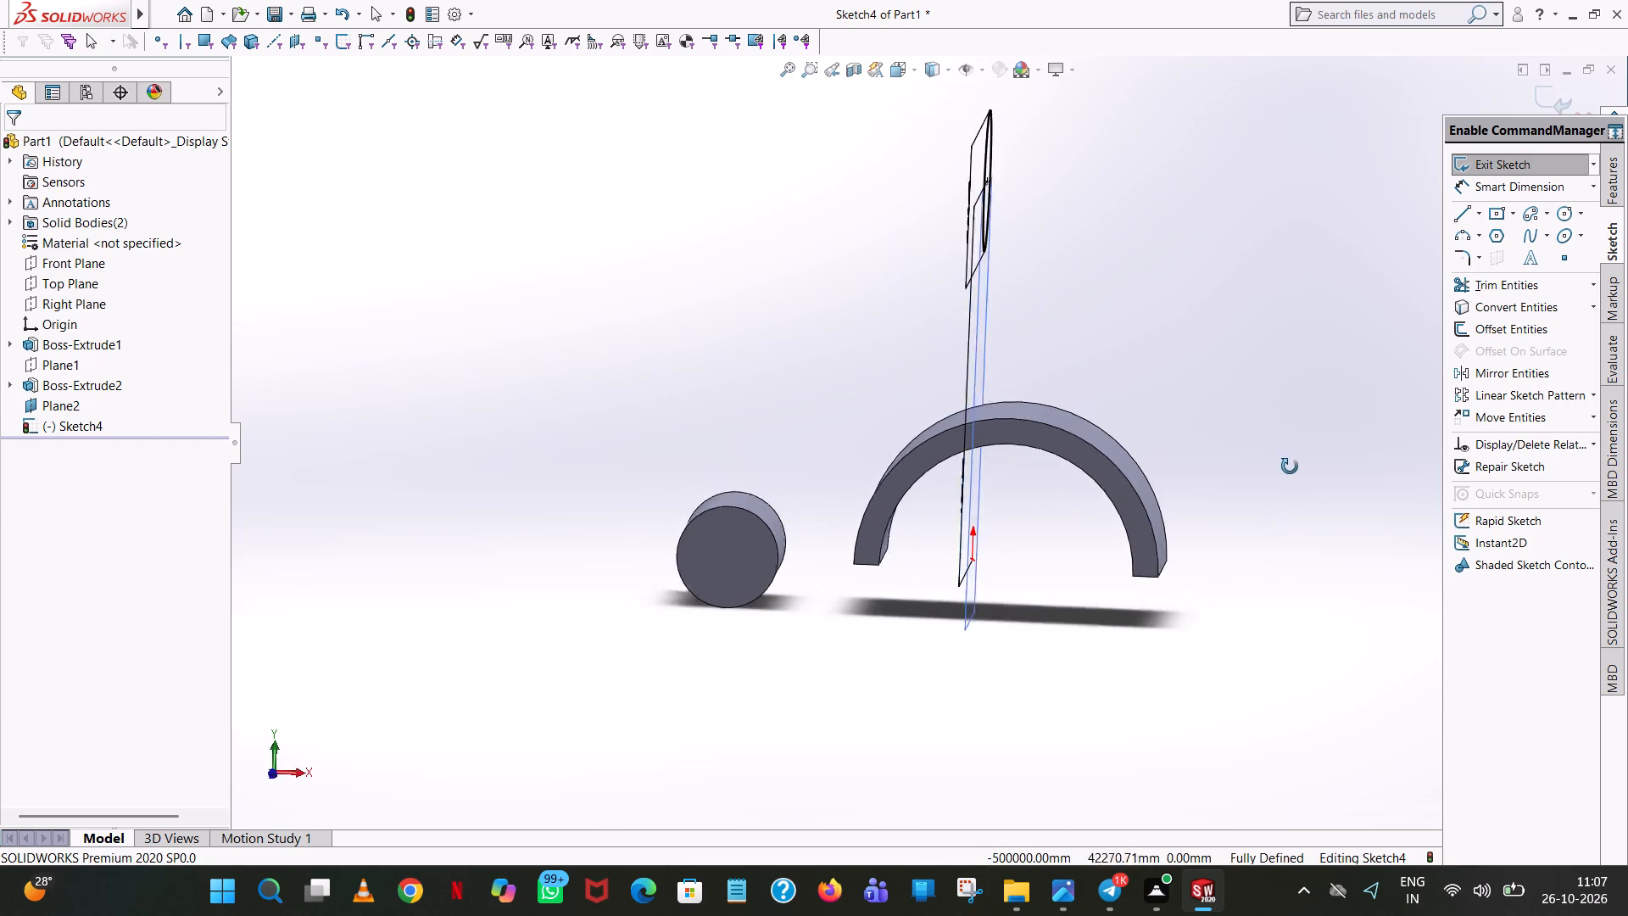
pyautogui.moveTo(1290, 466); pyautogui.dragTo(1294, 461, button='middle')
pyautogui.moveTo(1212, 413); pyautogui.dragTo(1205, 394, button='middle')
pyautogui.scroll(1, 1202, 392)
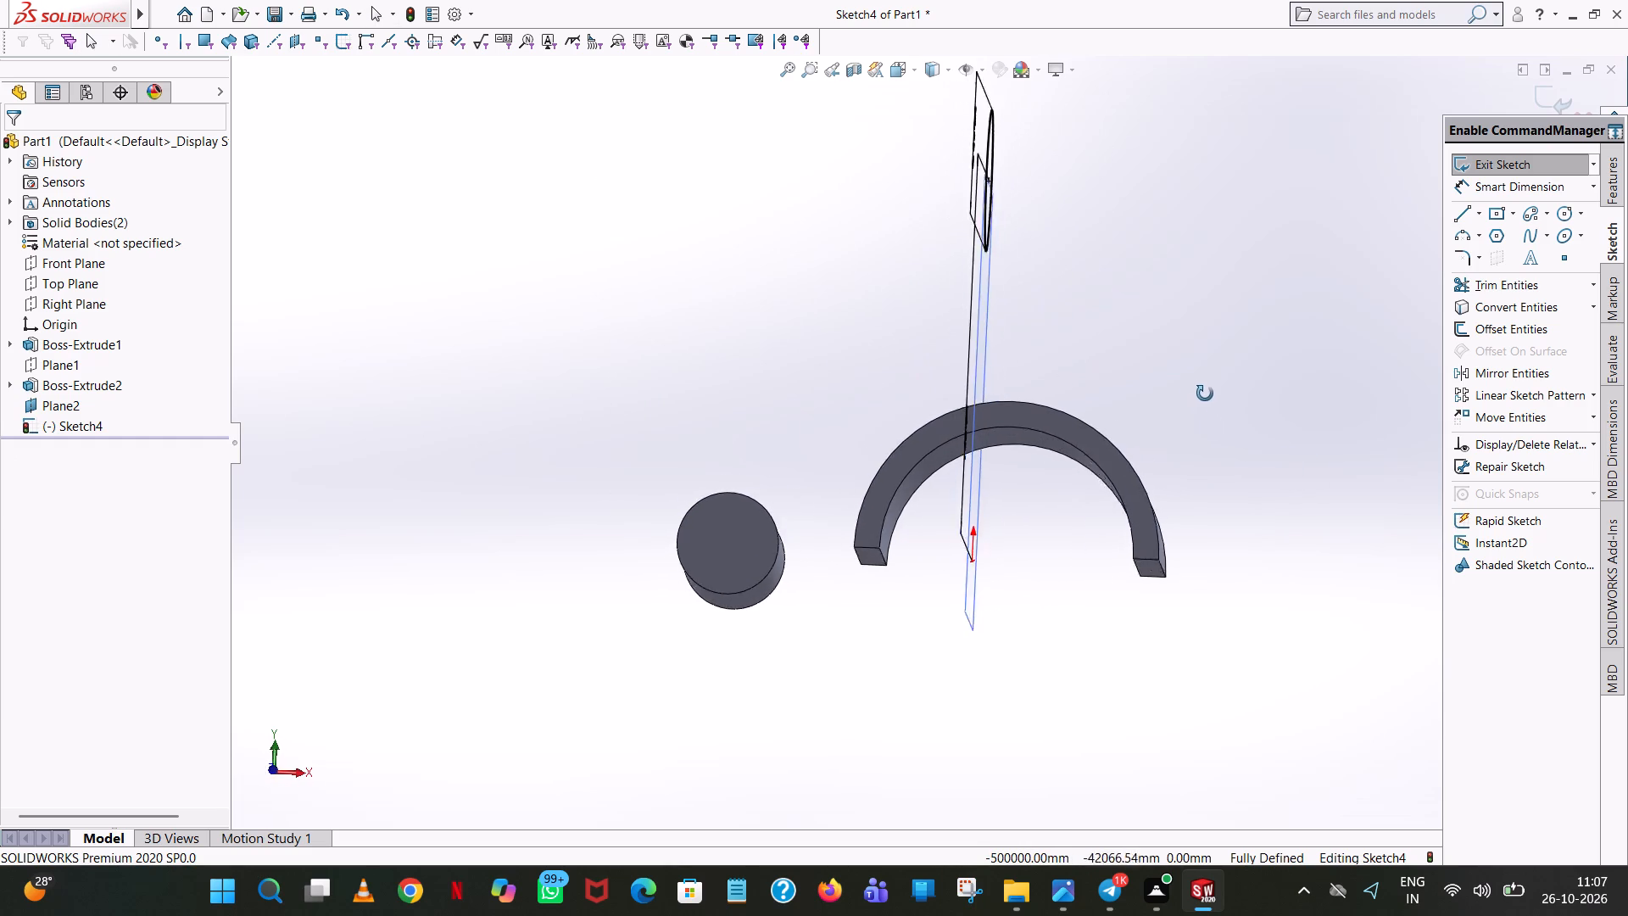
pyautogui.moveTo(1205, 394); pyautogui.dragTo(1204, 453, button='middle')
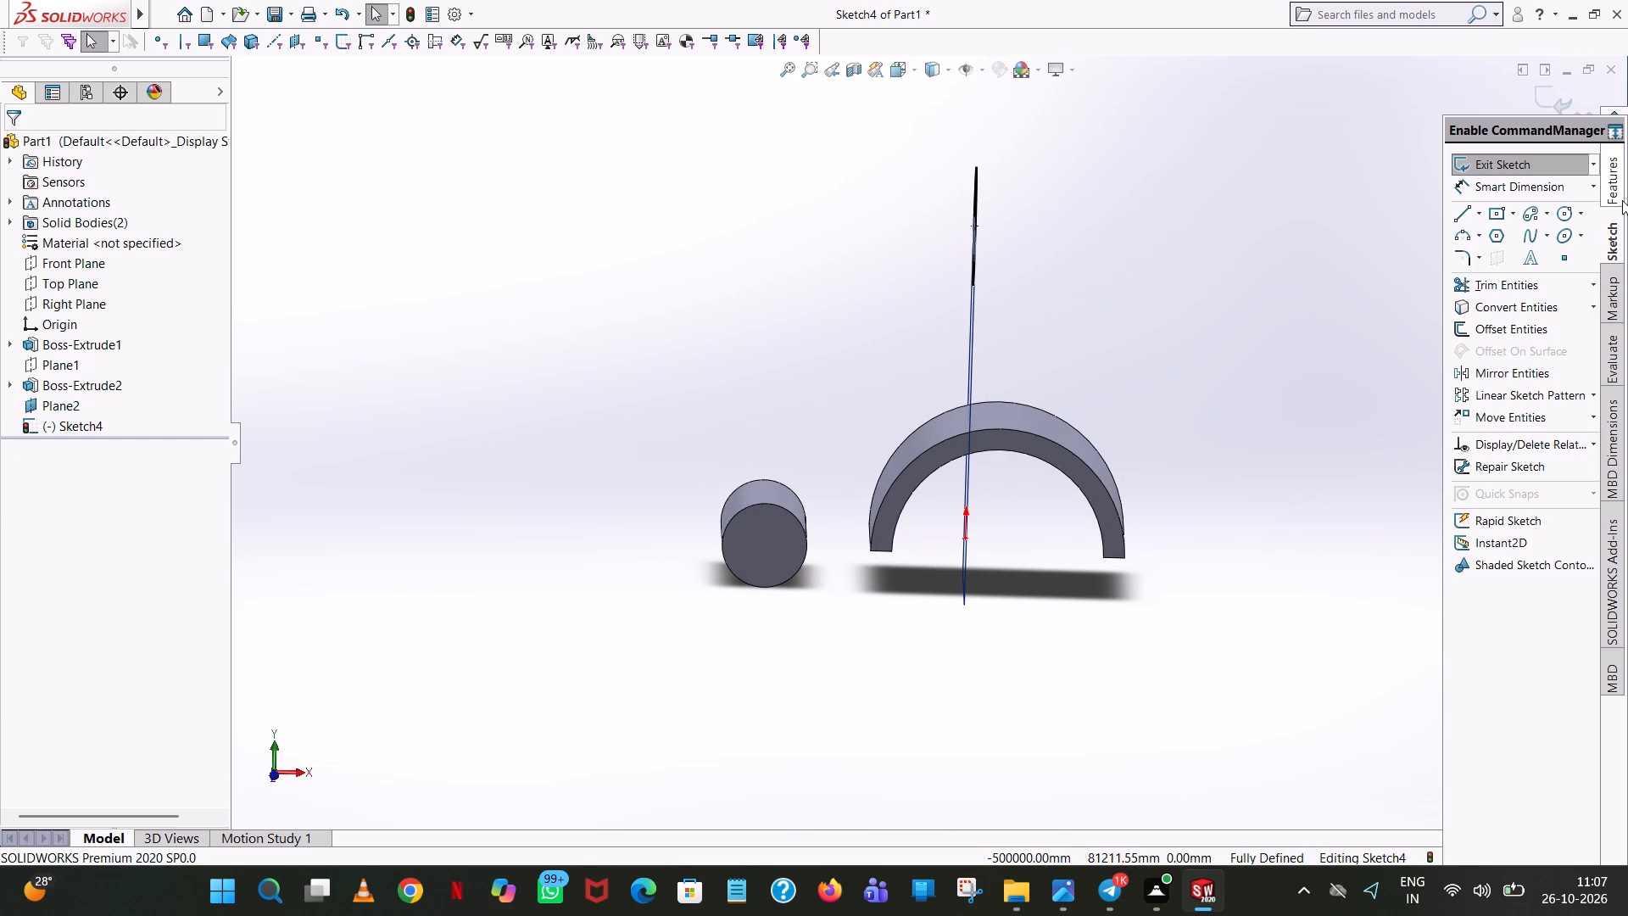
pyautogui.click(1620, 176)
pyautogui.click(1532, 171)
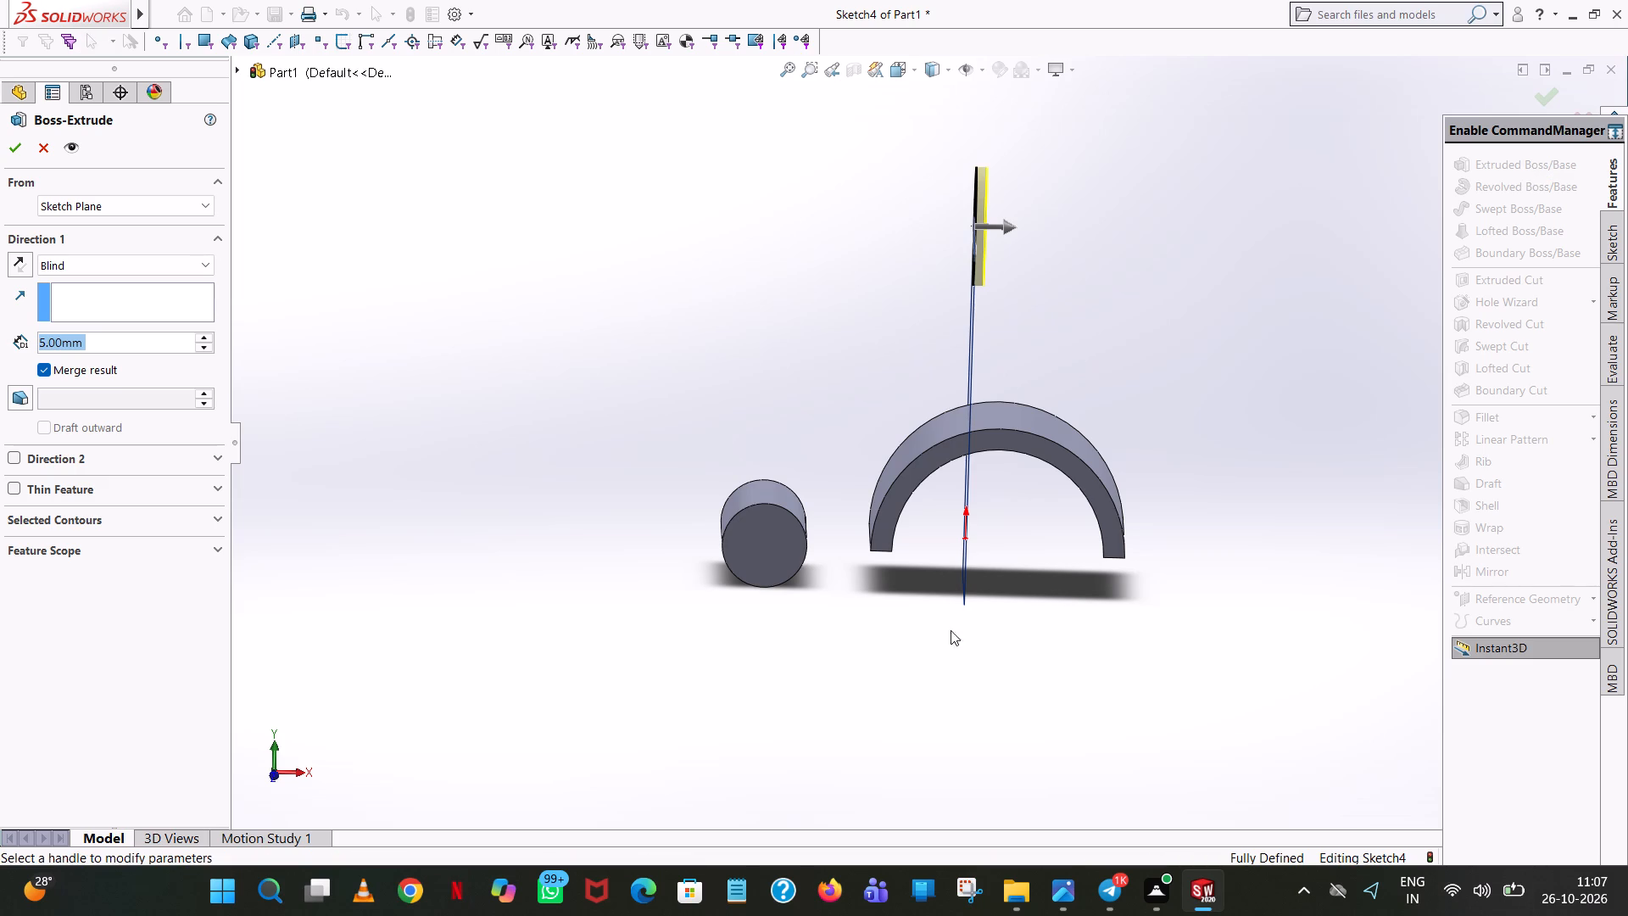
pyautogui.click(13, 270)
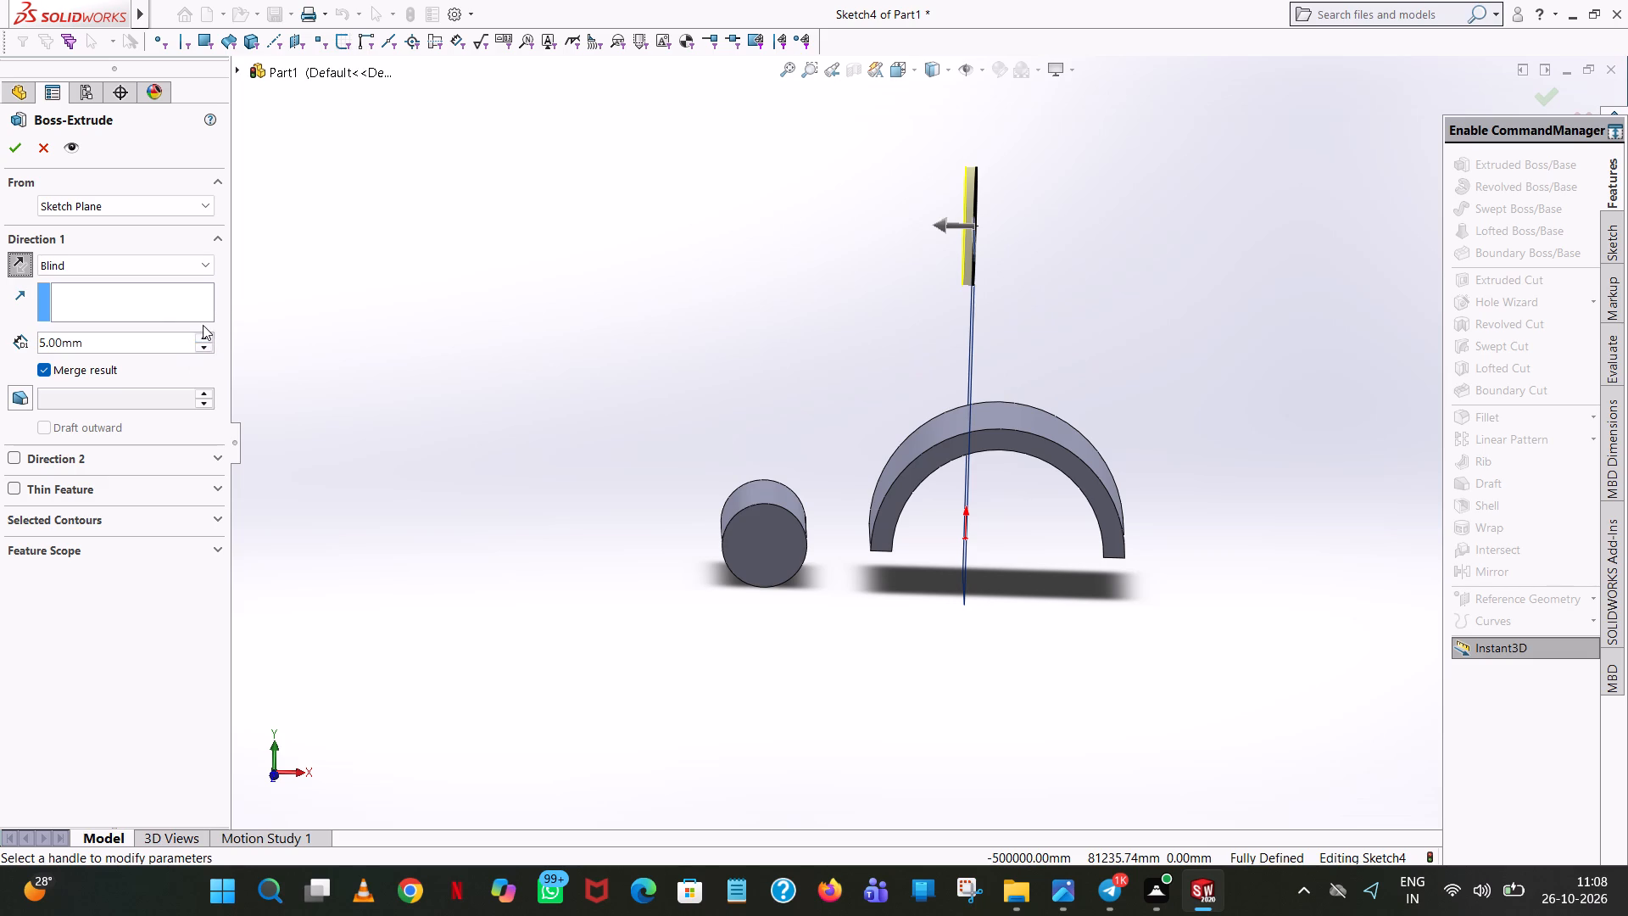
pyautogui.click(205, 341)
pyautogui.click(207, 341)
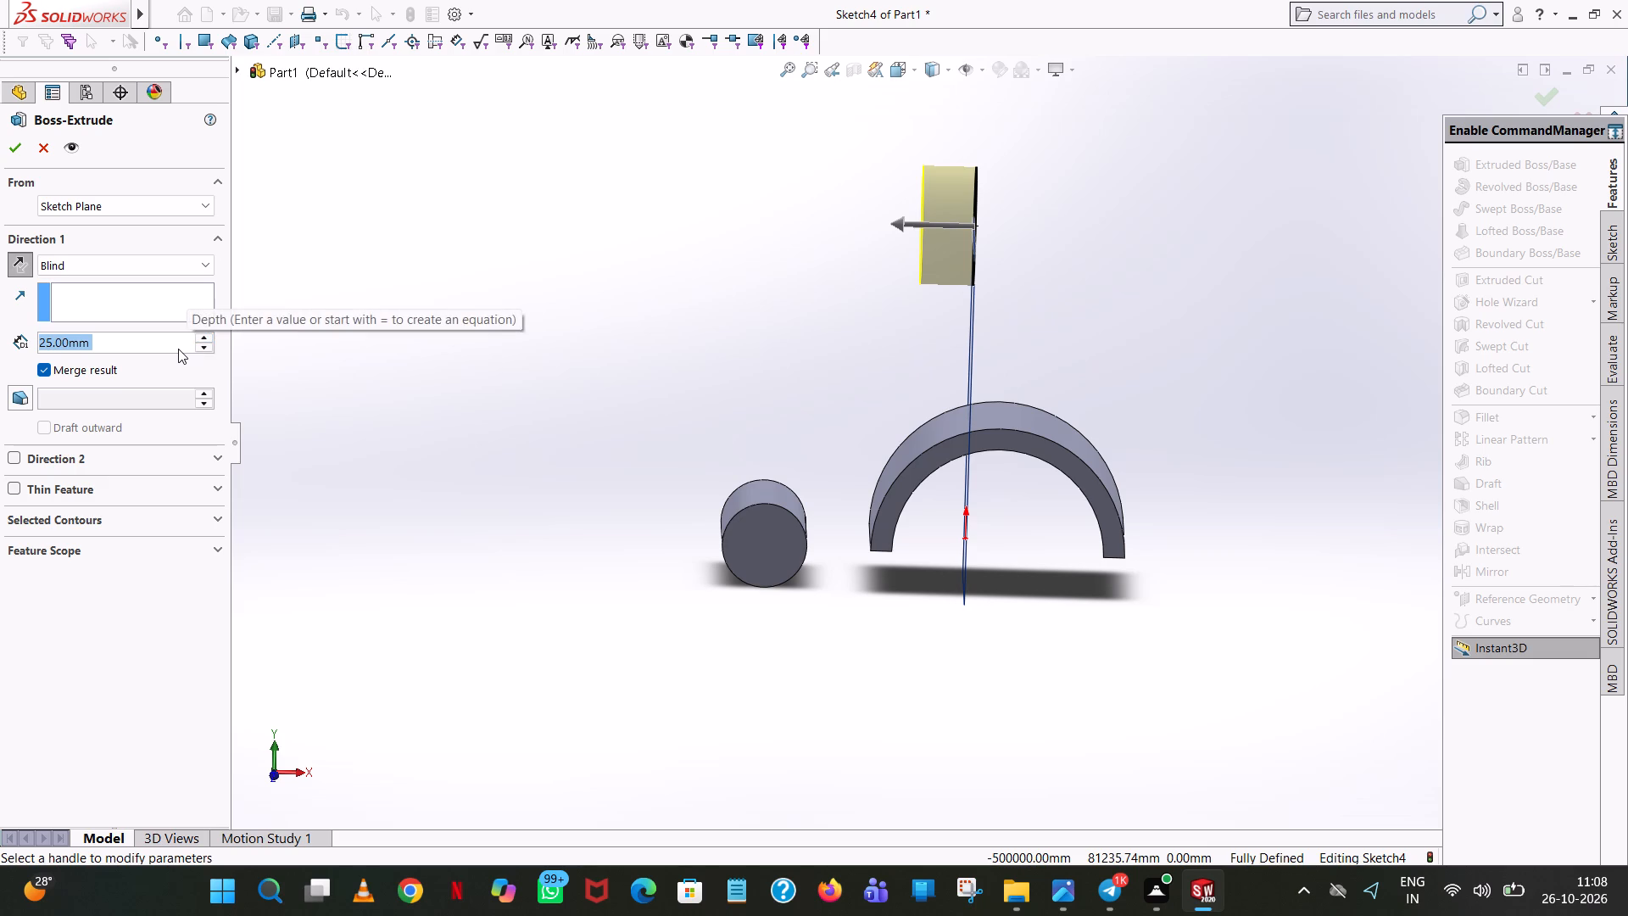
pyautogui.write('60')
pyautogui.press('Return')
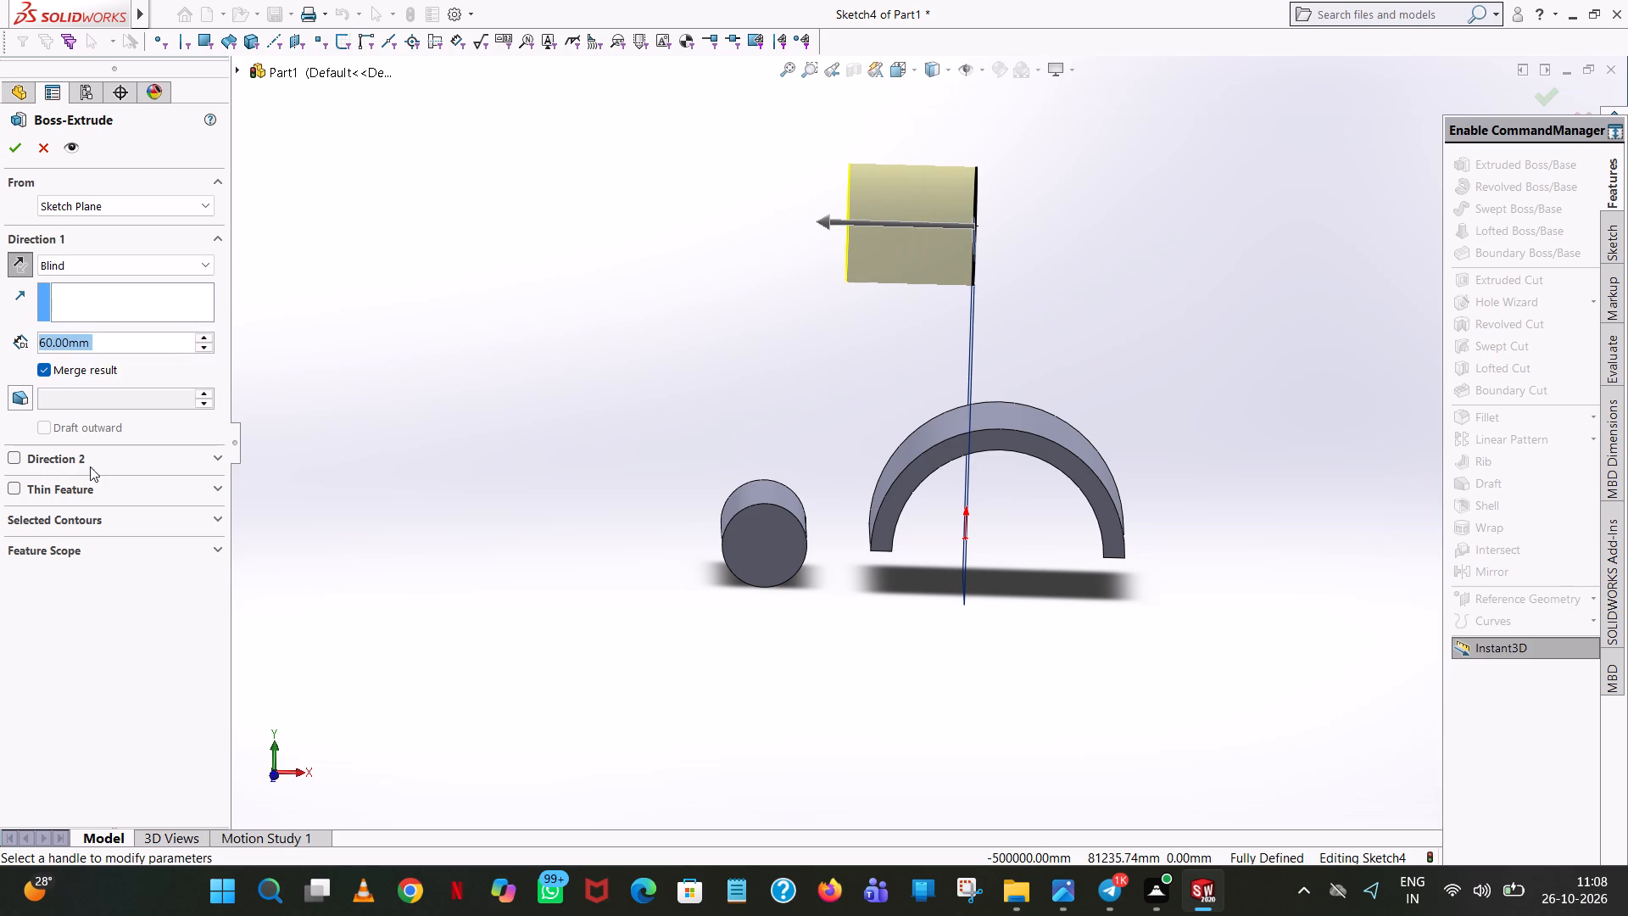
pyautogui.click(8, 145)
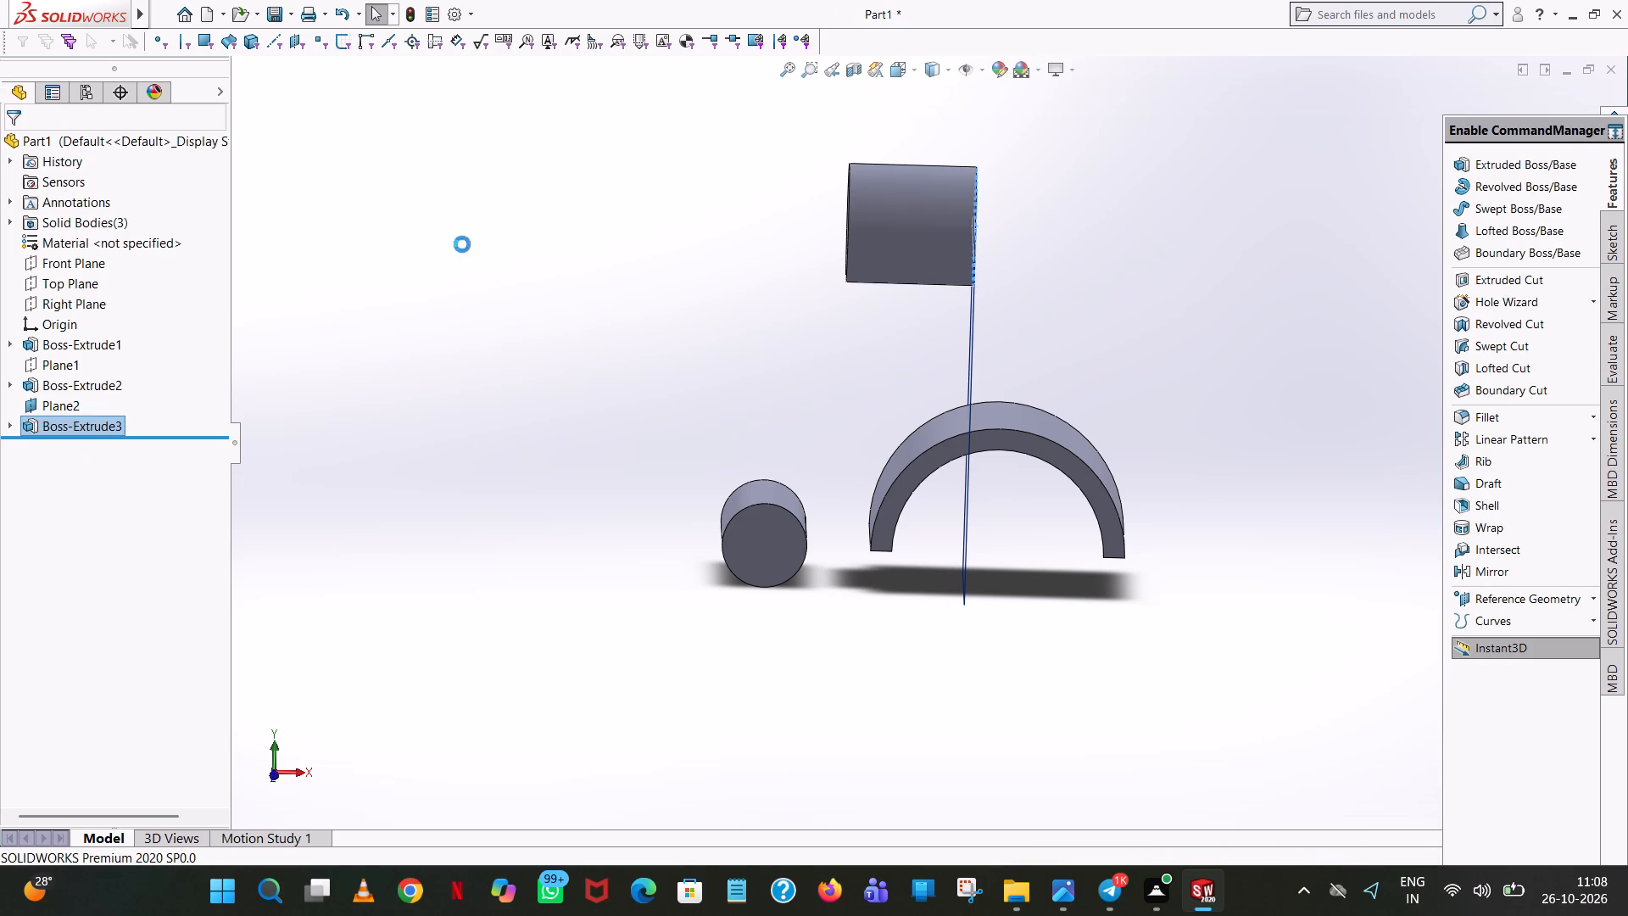
pyautogui.click(534, 221)
# Hide the reference plane offset 15 mm from the Right Plane.
pyautogui.scroll(1, 708, 311)
pyautogui.scroll(-1, 708, 310)
pyautogui.moveTo(729, 283); pyautogui.dragTo(727, 299, button='middle')
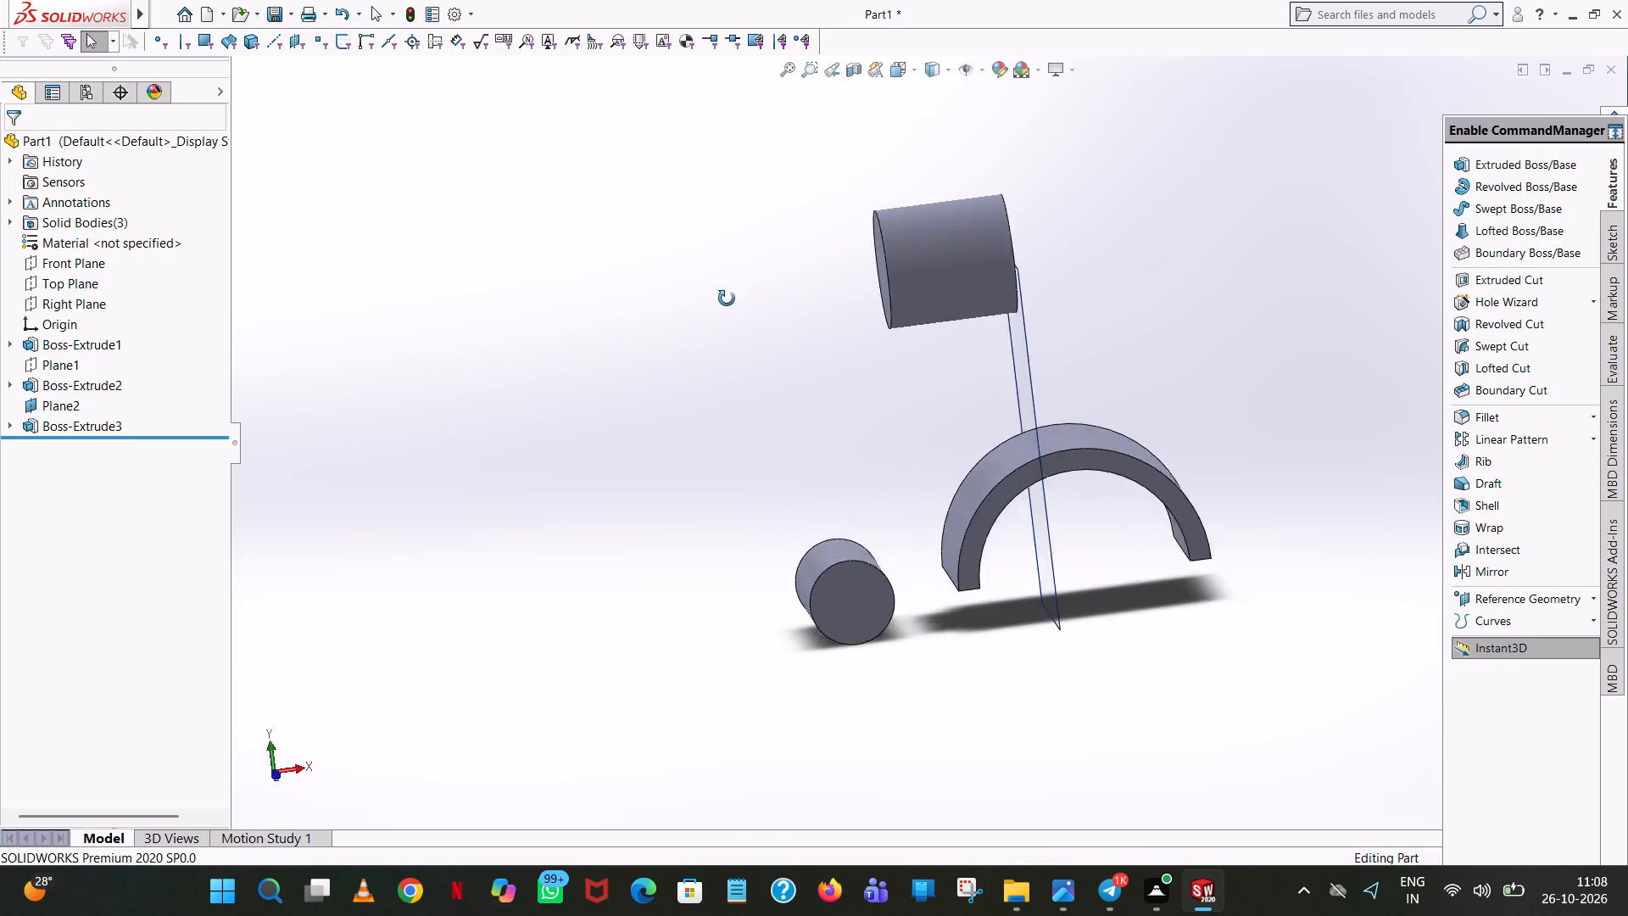
pyautogui.moveTo(727, 299); pyautogui.dragTo(689, 274, button='middle')
pyautogui.click(66, 405)
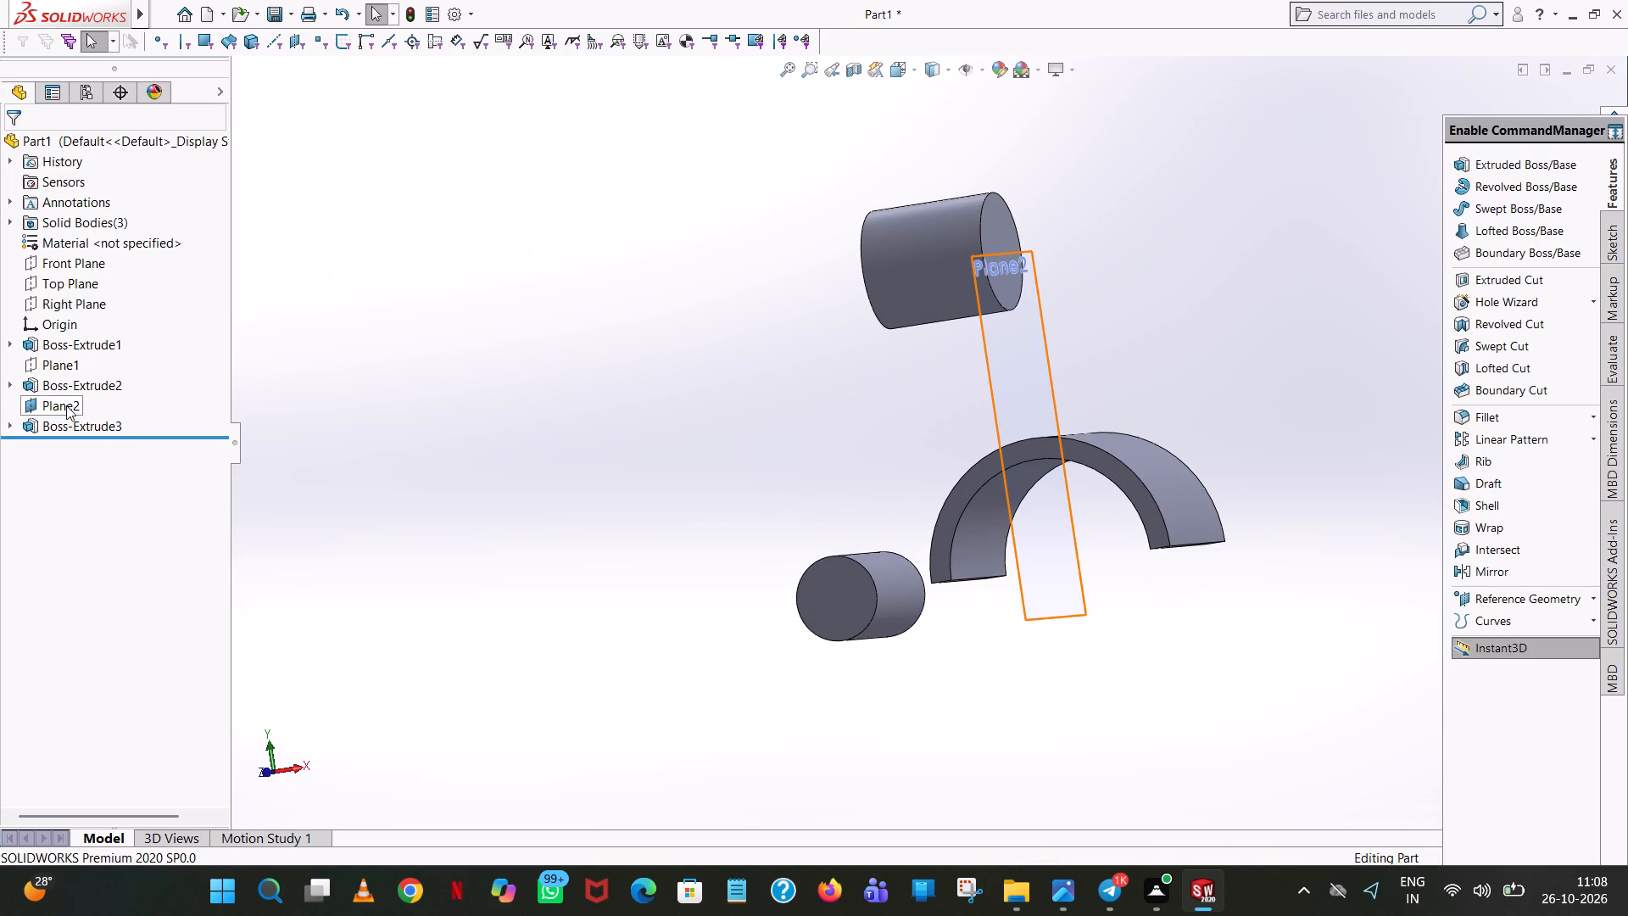
pyautogui.click(100, 383)
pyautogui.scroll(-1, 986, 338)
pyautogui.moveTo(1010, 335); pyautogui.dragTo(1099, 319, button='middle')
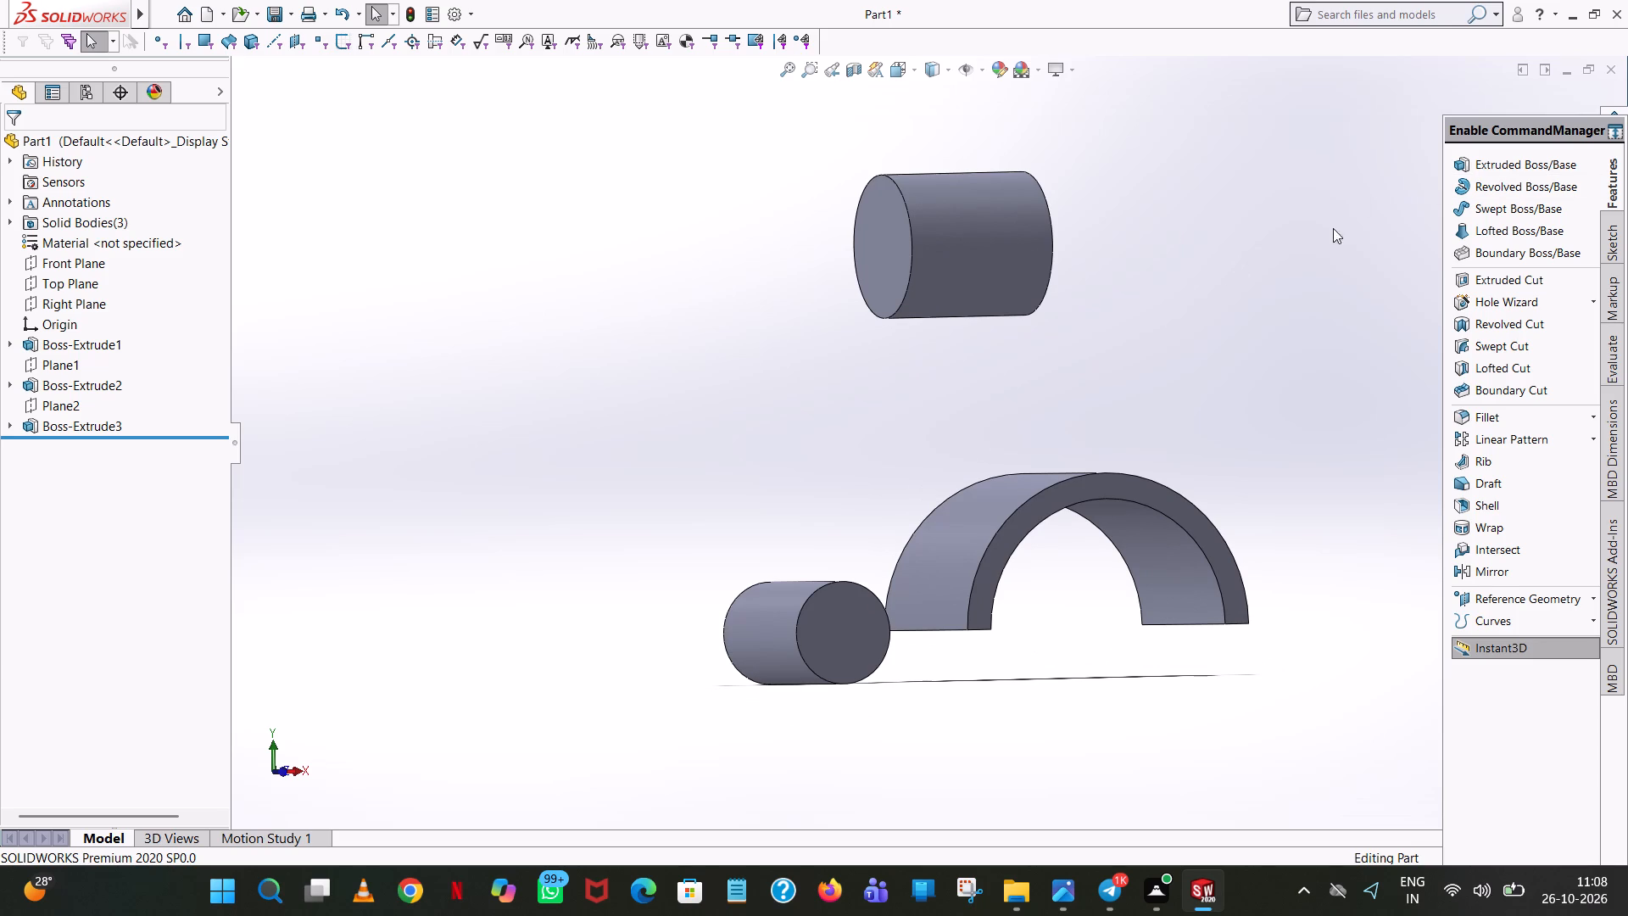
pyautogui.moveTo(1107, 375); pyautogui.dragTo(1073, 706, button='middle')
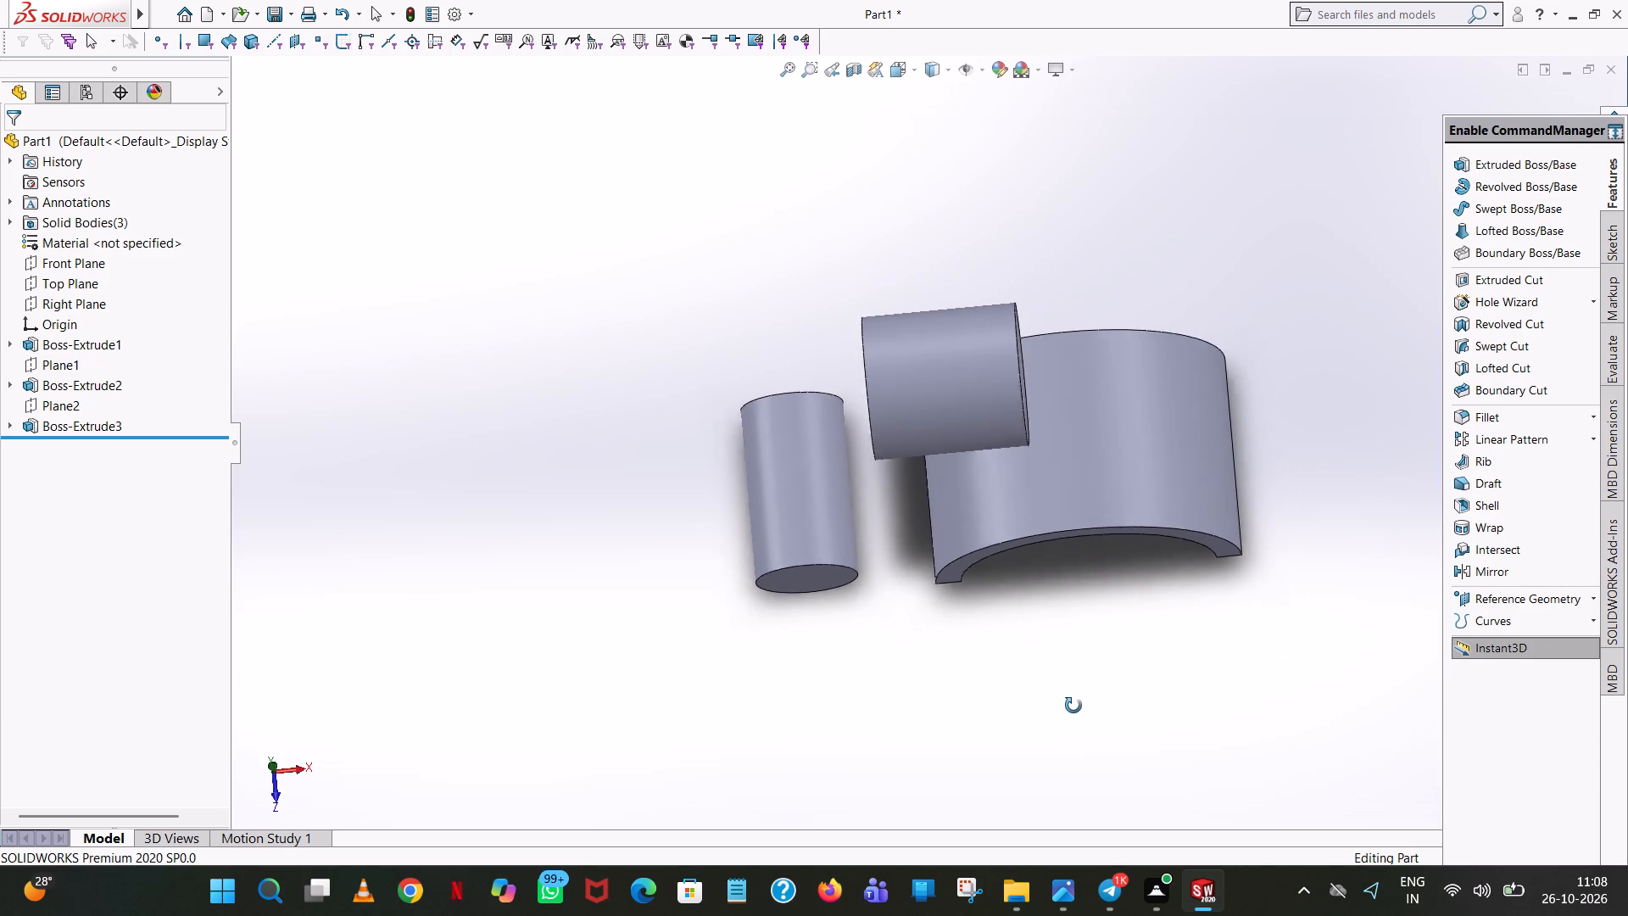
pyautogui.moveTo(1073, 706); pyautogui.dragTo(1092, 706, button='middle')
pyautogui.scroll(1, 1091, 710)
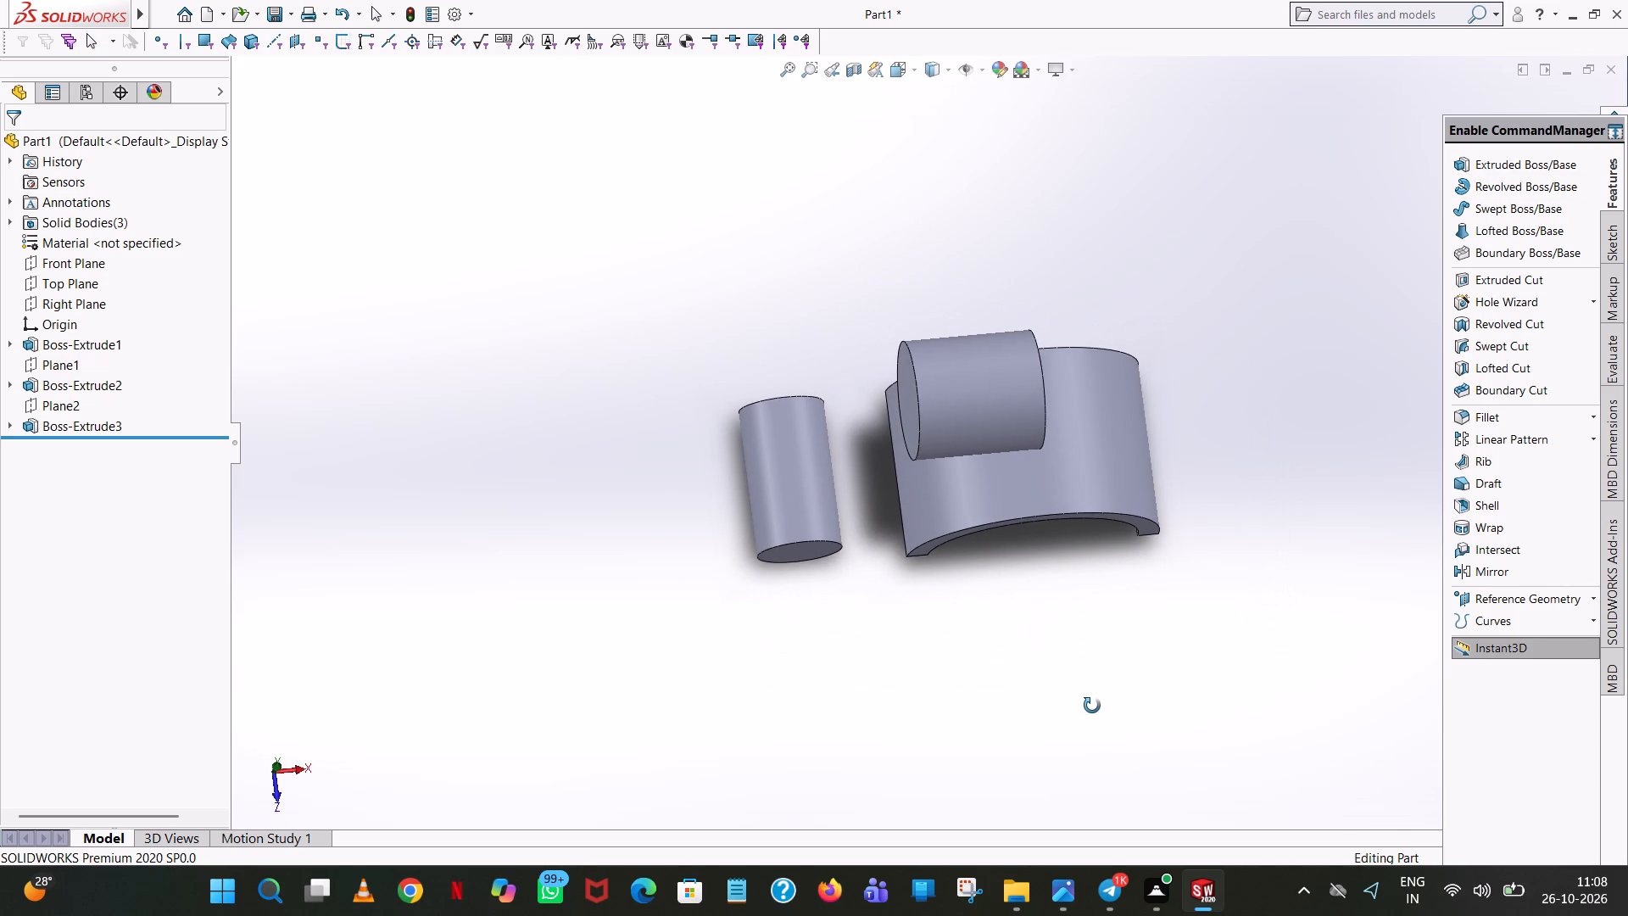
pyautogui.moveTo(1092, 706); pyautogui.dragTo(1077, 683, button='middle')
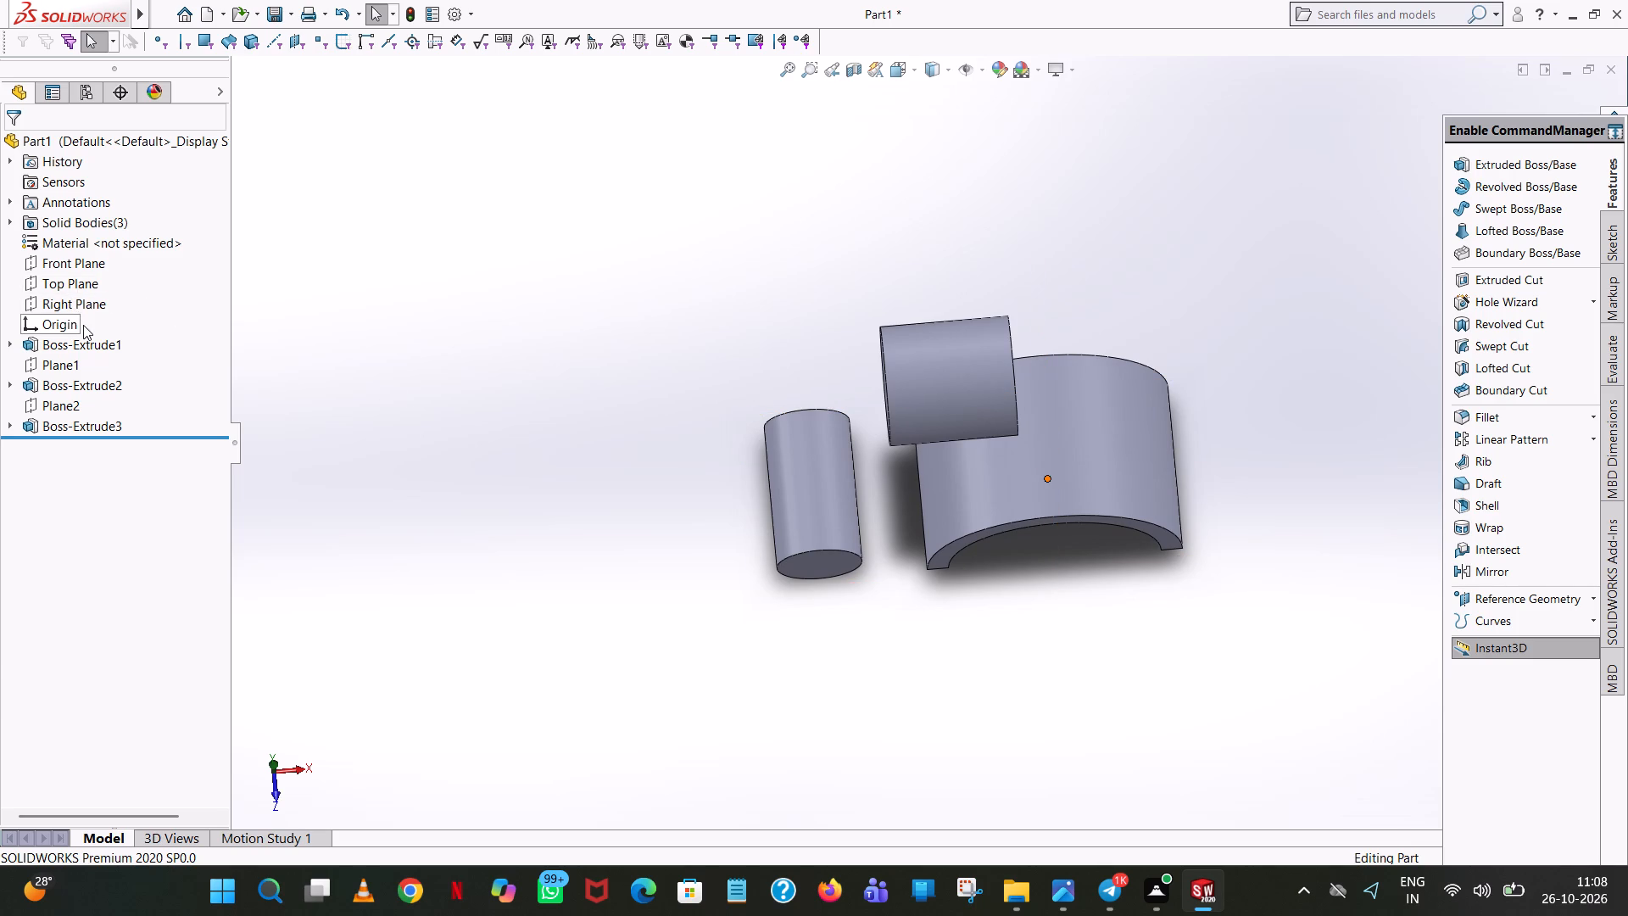
# Start a new sketch on the Front Plane.
pyautogui.click(75, 268)
pyautogui.scroll(1, 800, 254)
pyautogui.moveTo(800, 259); pyautogui.dragTo(835, 414, button='middle')
pyautogui.scroll(1, 816, 427)
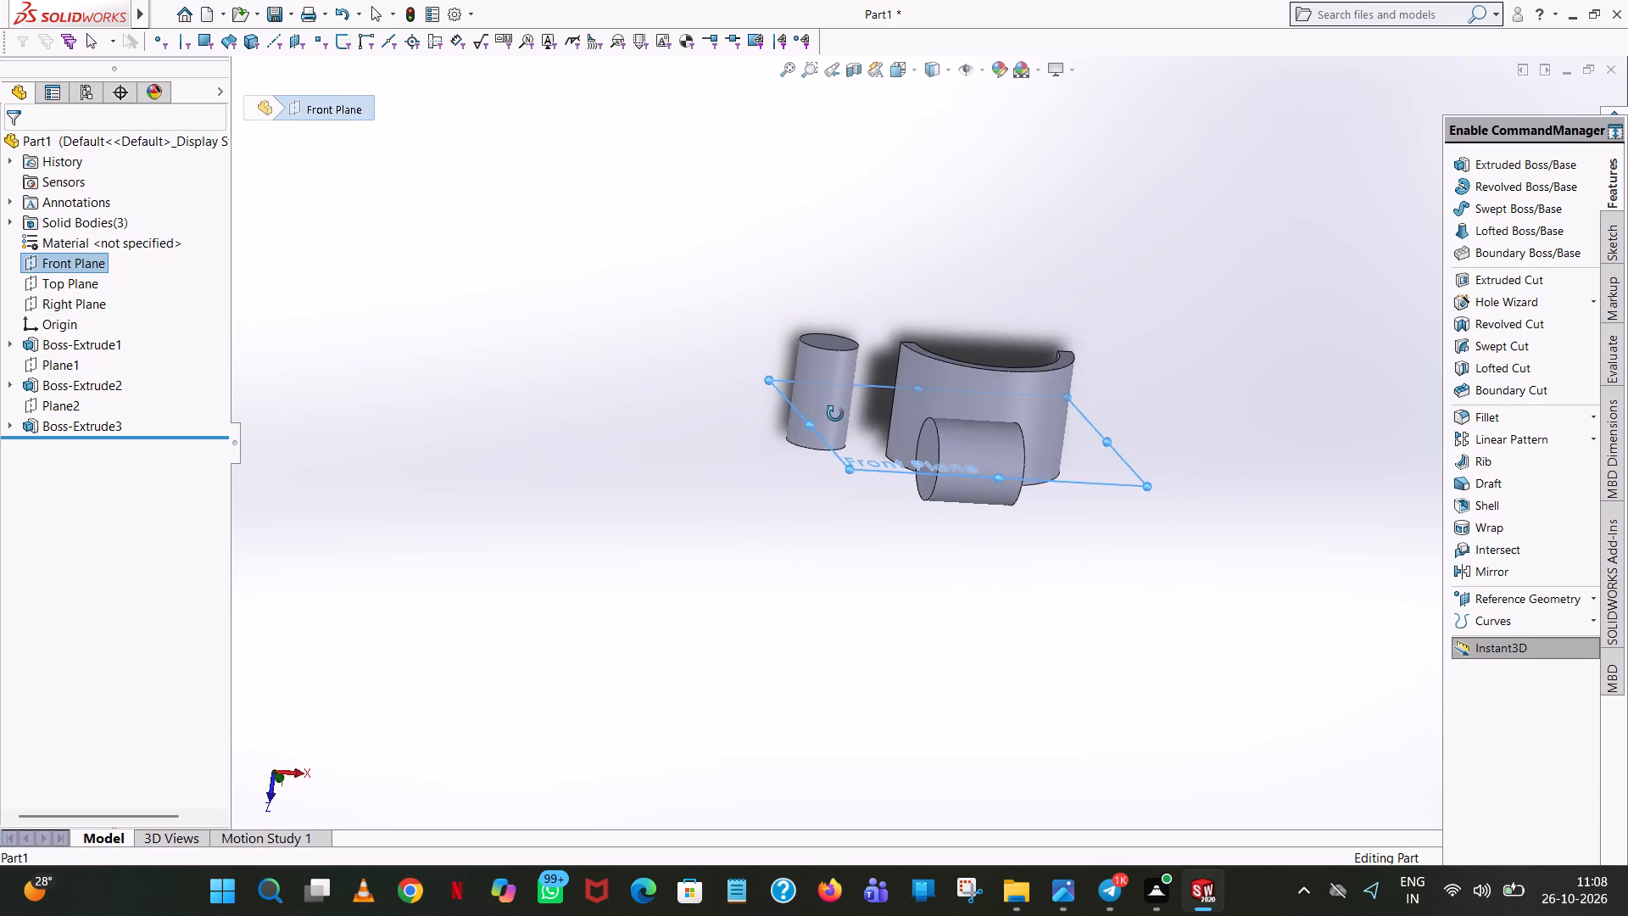
pyautogui.moveTo(835, 414); pyautogui.dragTo(794, 333, button='middle')
pyautogui.moveTo(798, 316); pyautogui.dragTo(813, 258, button='middle')
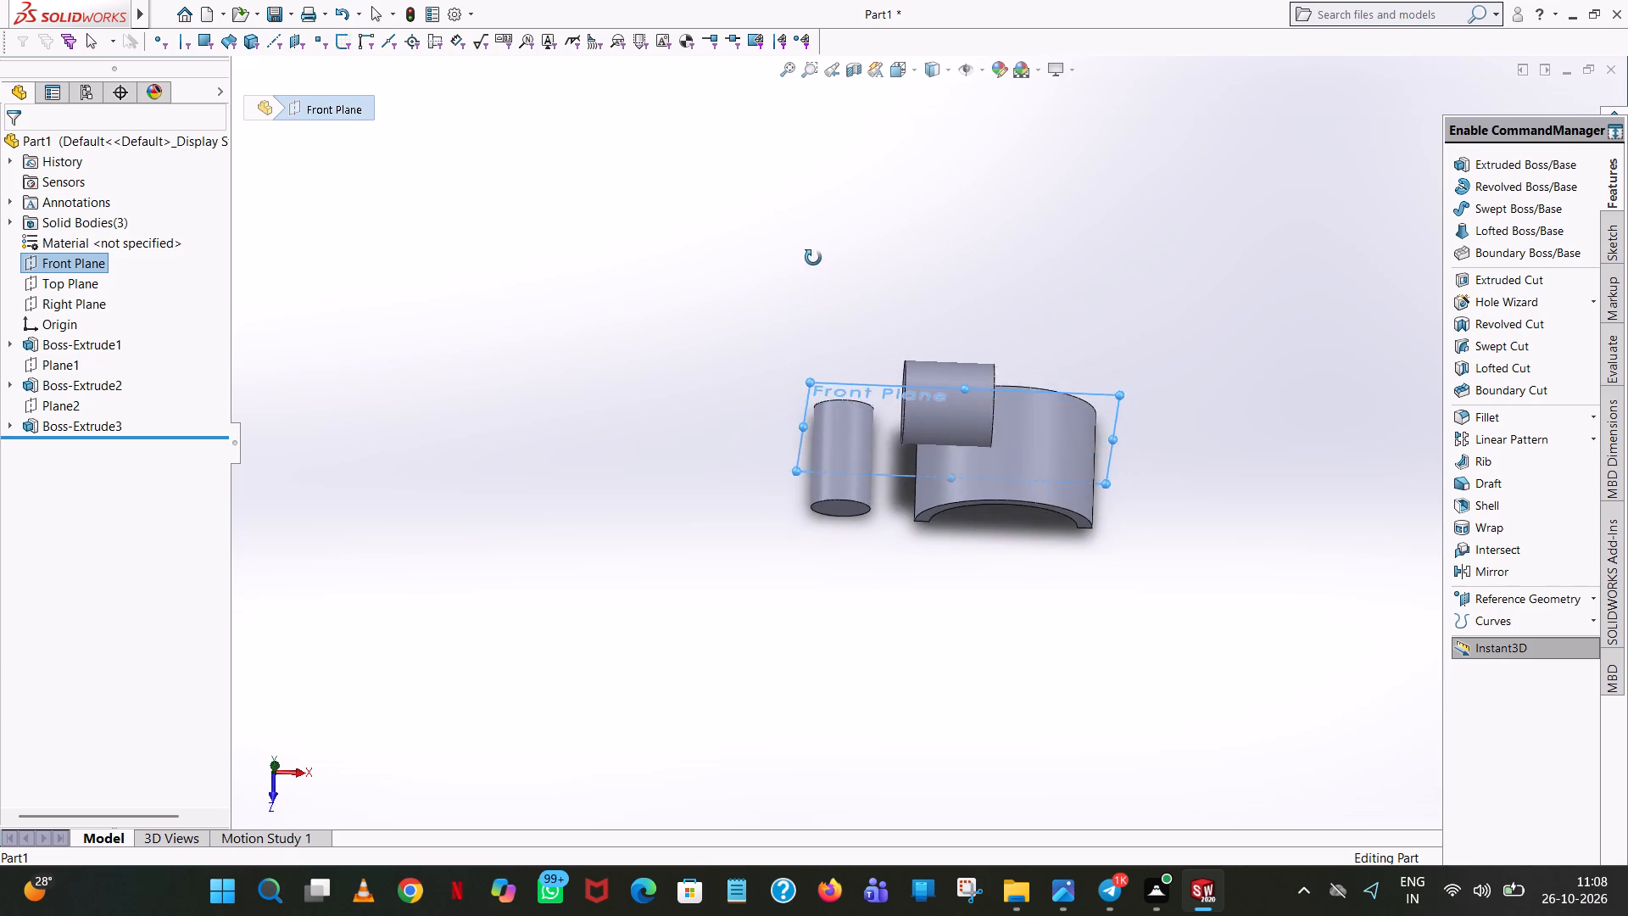
pyautogui.moveTo(813, 258); pyautogui.dragTo(807, 291, button='middle')
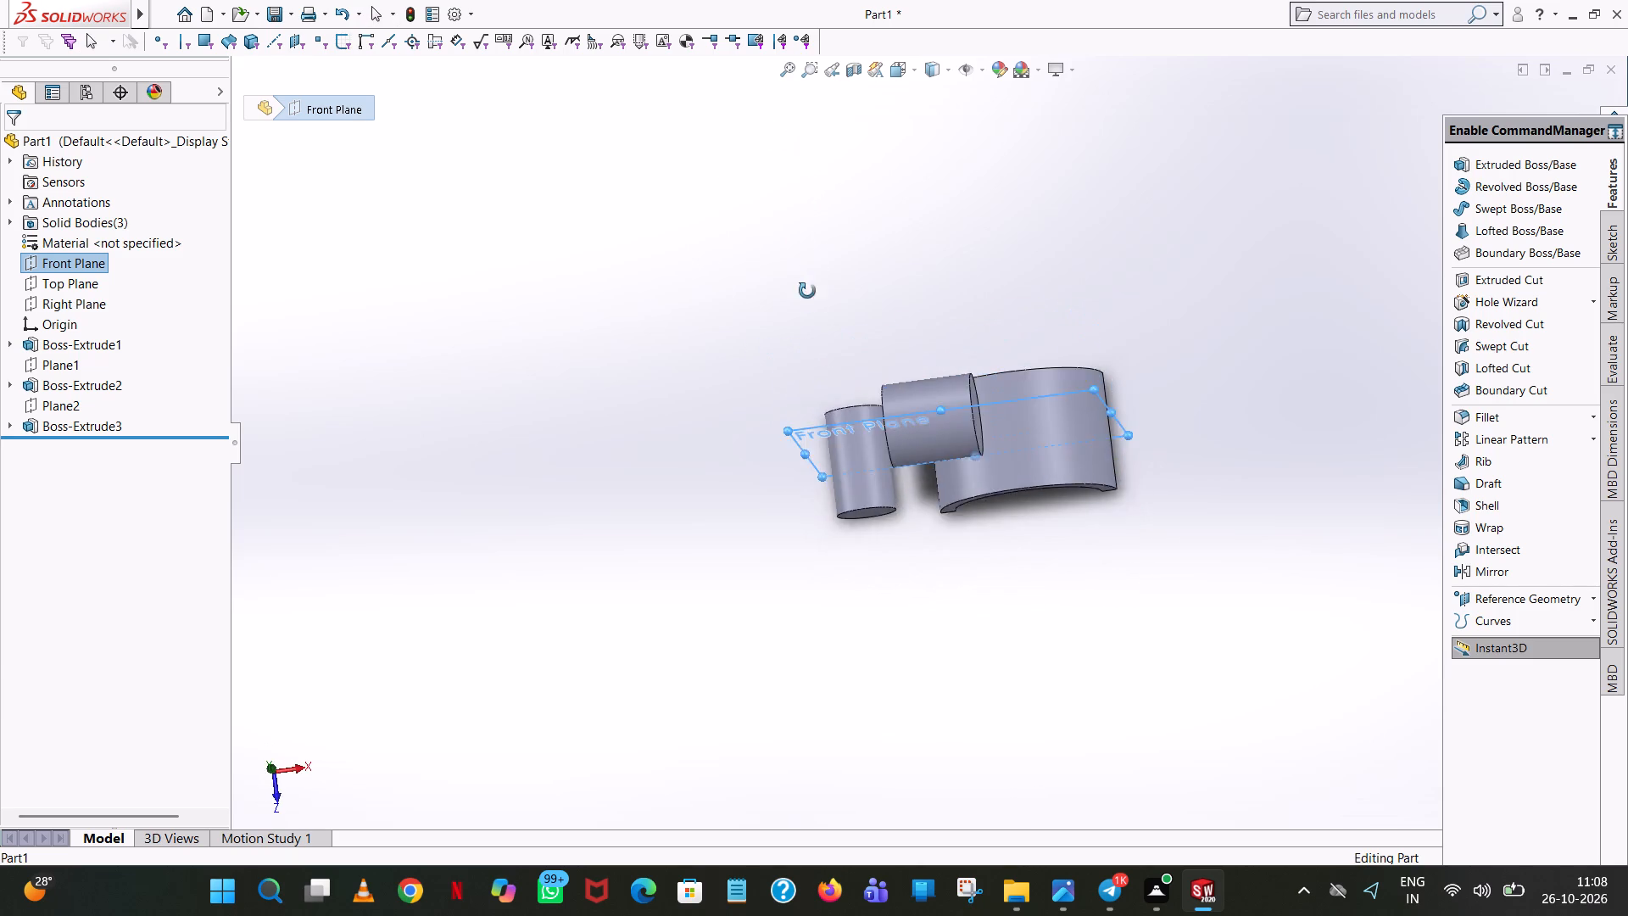
pyautogui.moveTo(807, 291); pyautogui.dragTo(842, 281, button='middle')
pyautogui.moveTo(858, 245); pyautogui.dragTo(851, 221, button='middle')
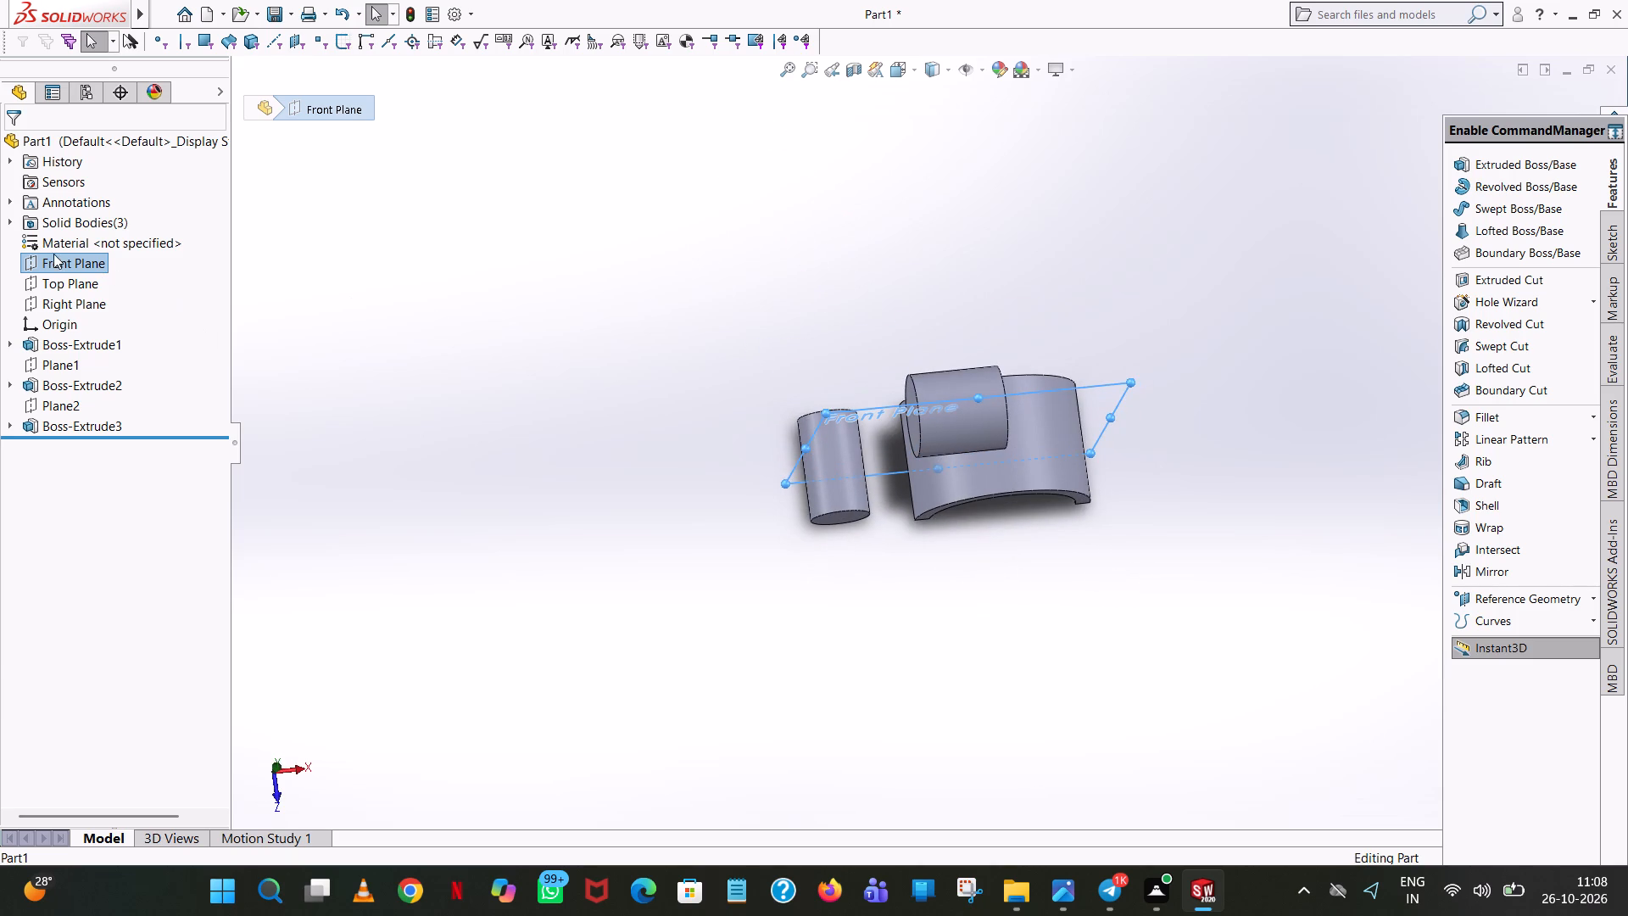
pyautogui.click(46, 261)
pyautogui.click(64, 240)
pyautogui.click(69, 253)
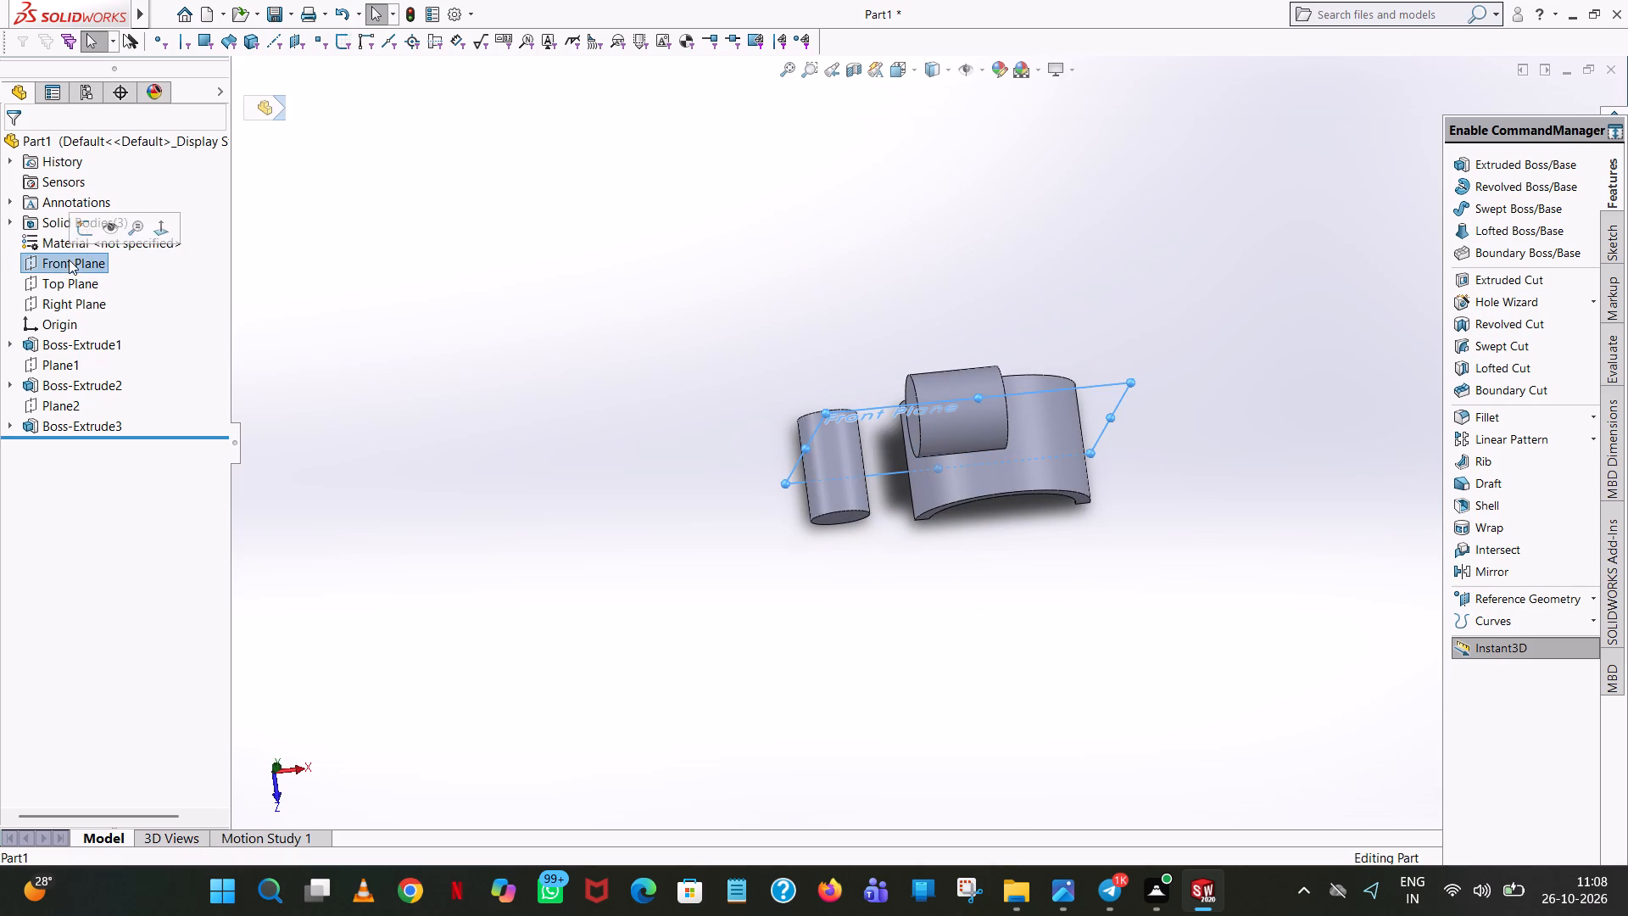
pyautogui.click(76, 234)
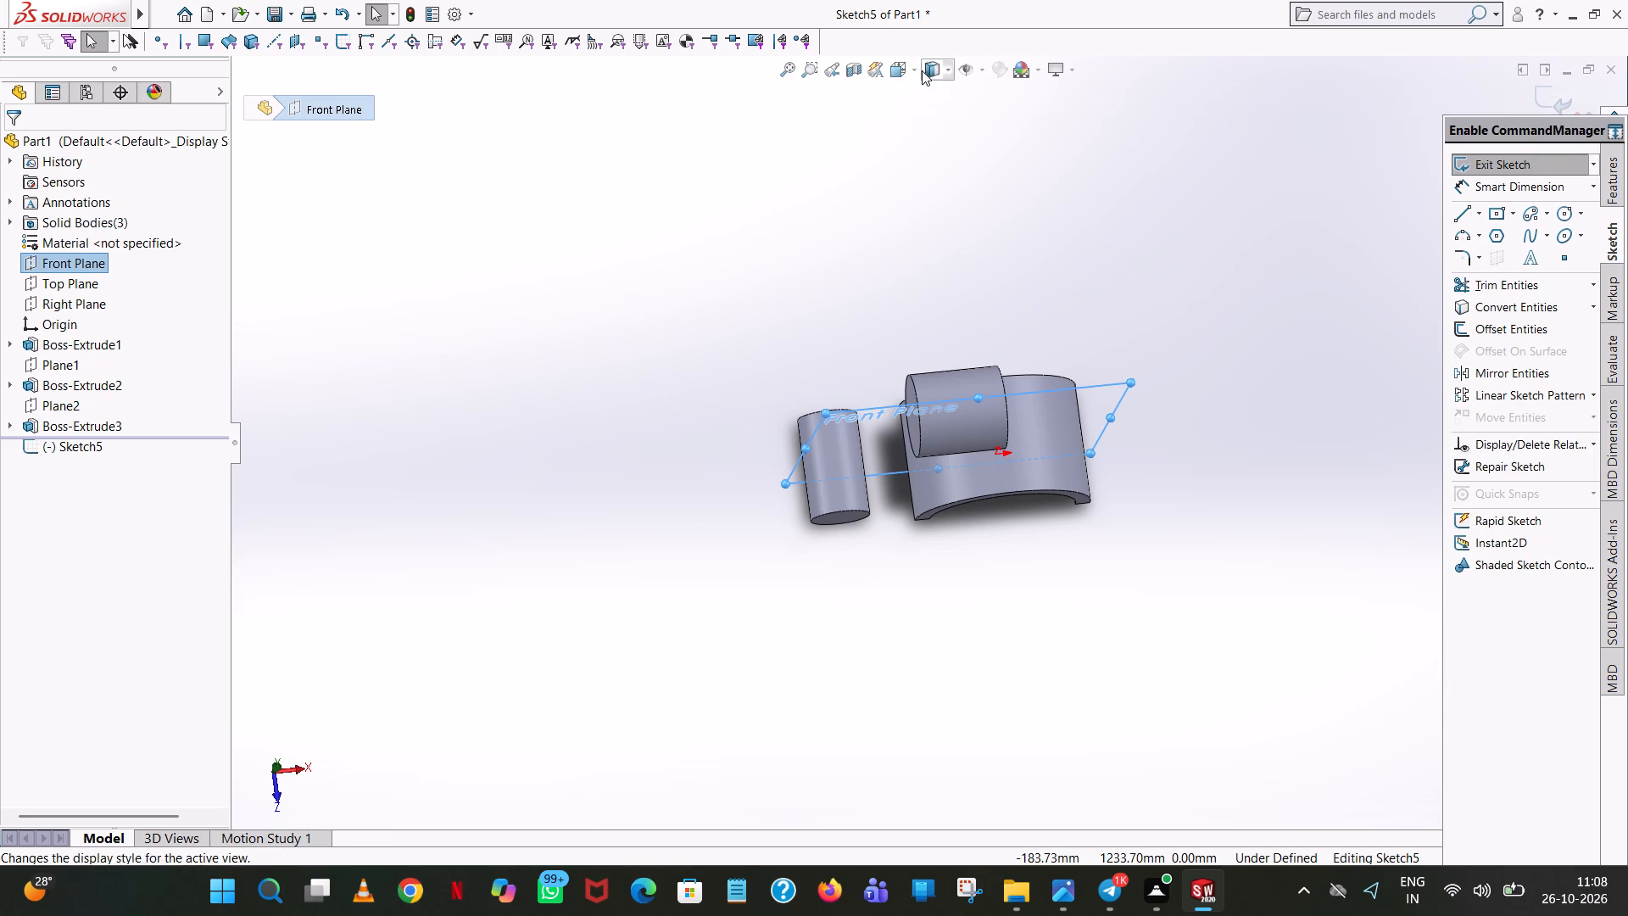
pyautogui.click(917, 67)
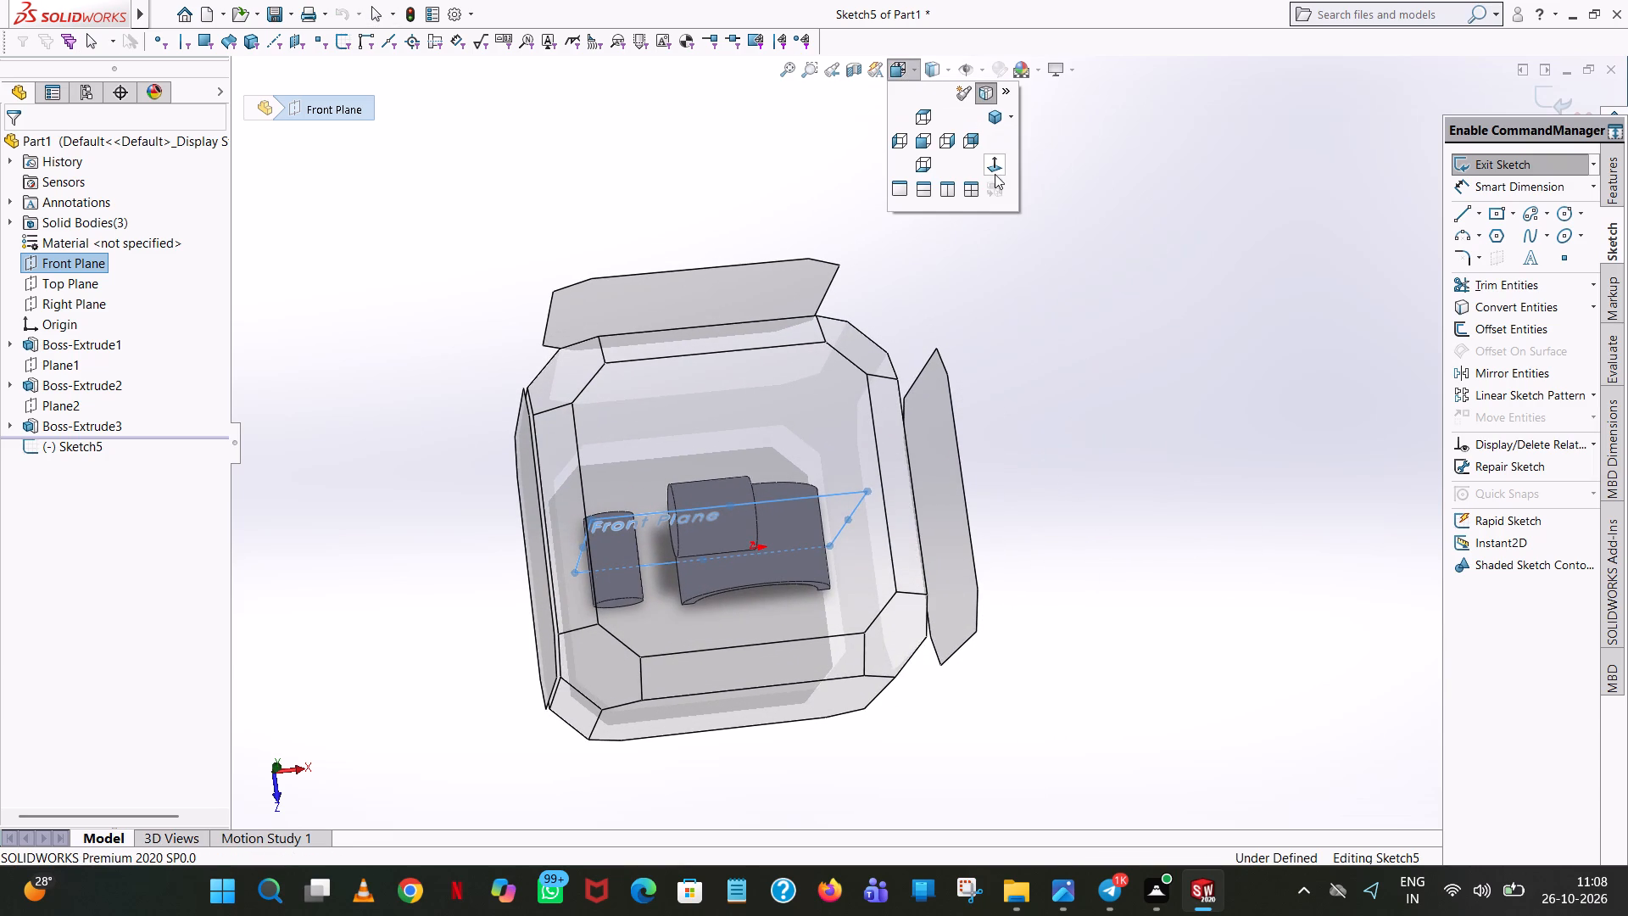
pyautogui.click(1001, 164)
pyautogui.click(347, 333)
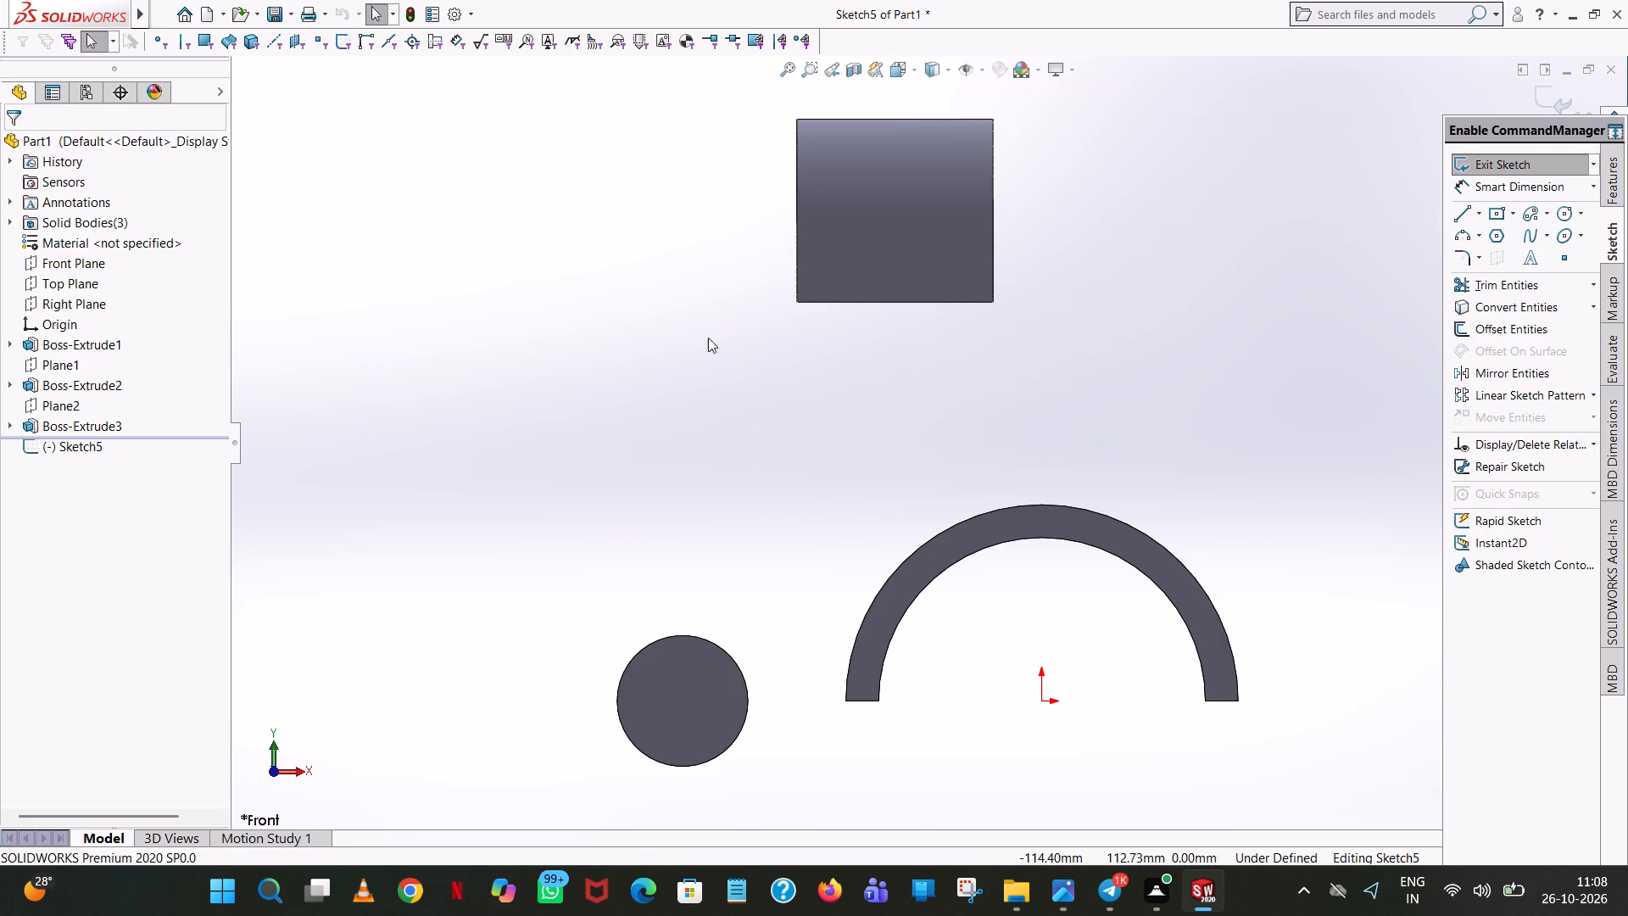
pyautogui.scroll(1, 867, 348)
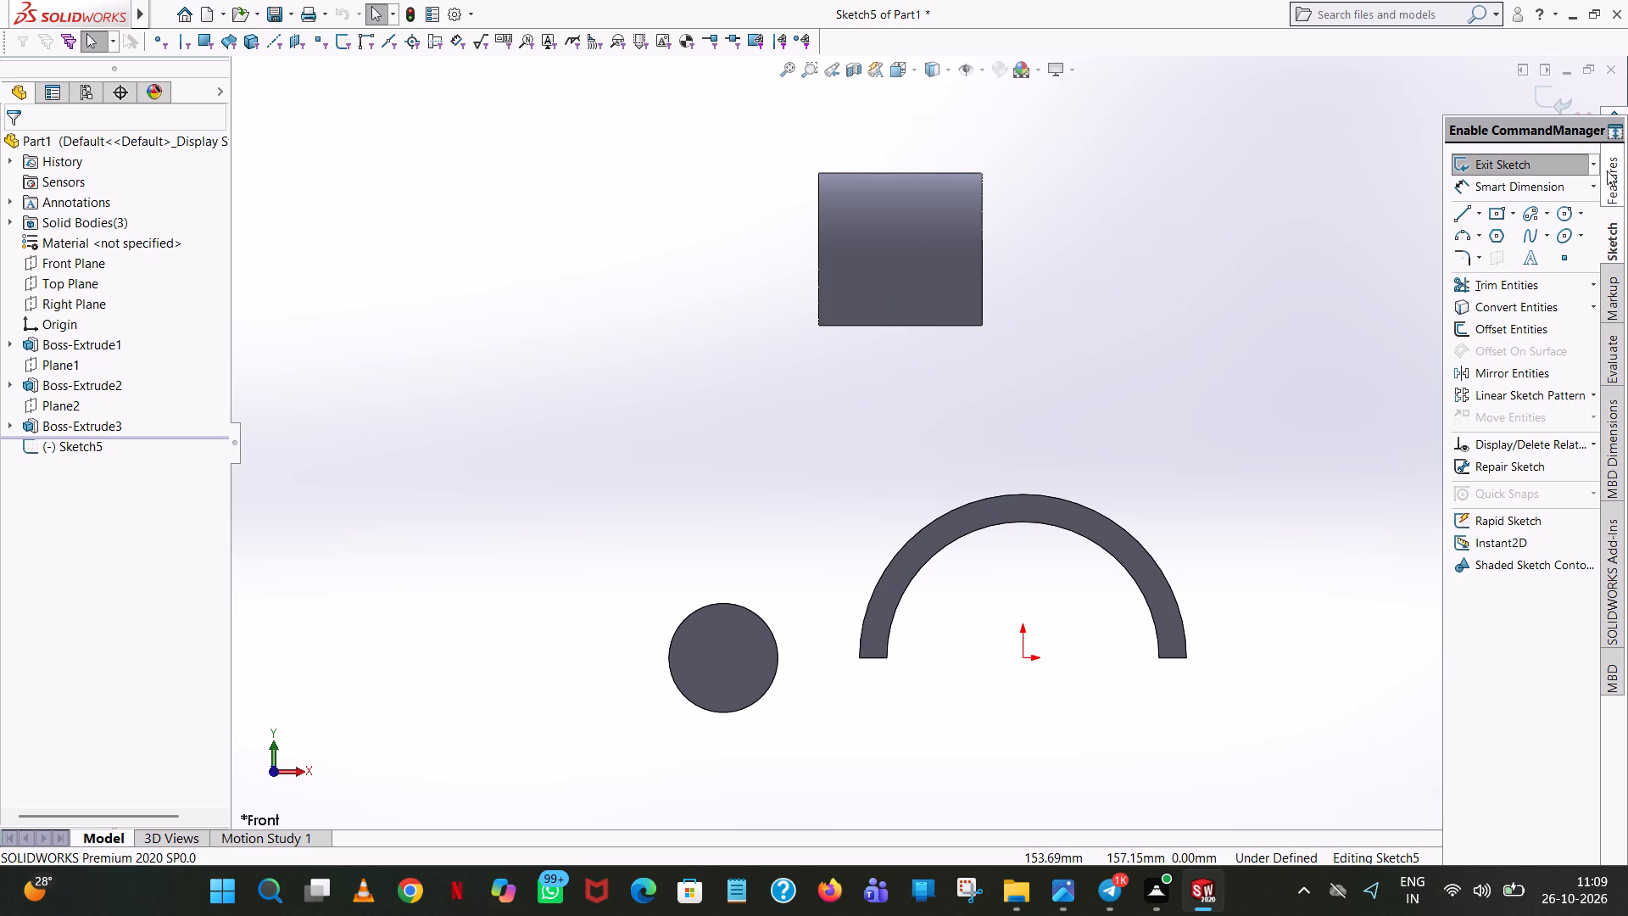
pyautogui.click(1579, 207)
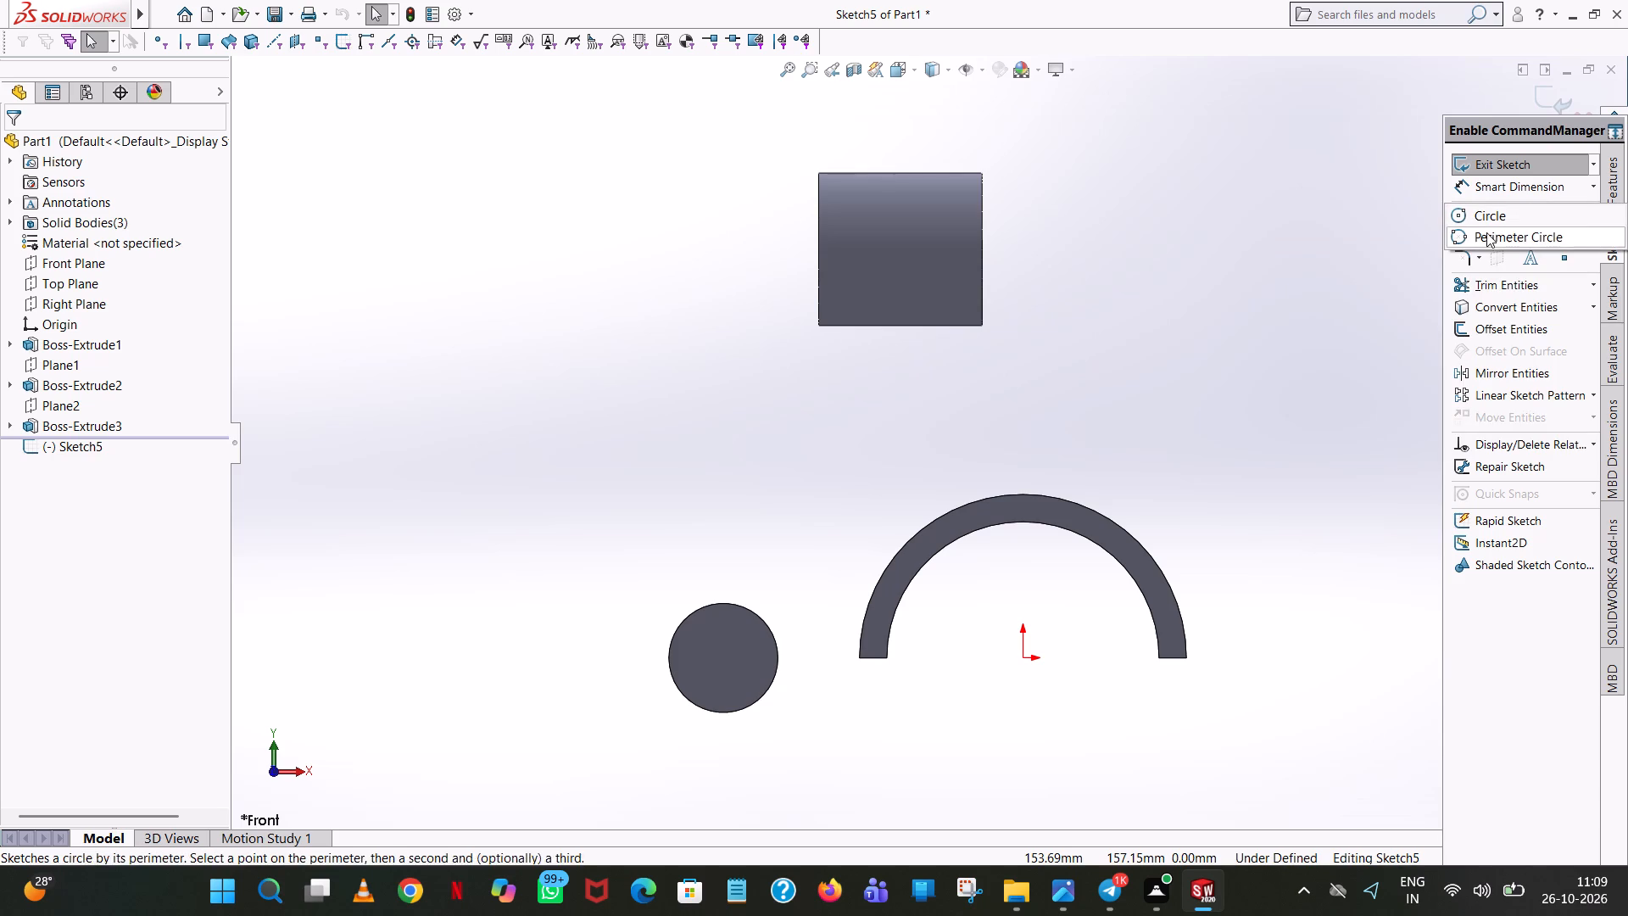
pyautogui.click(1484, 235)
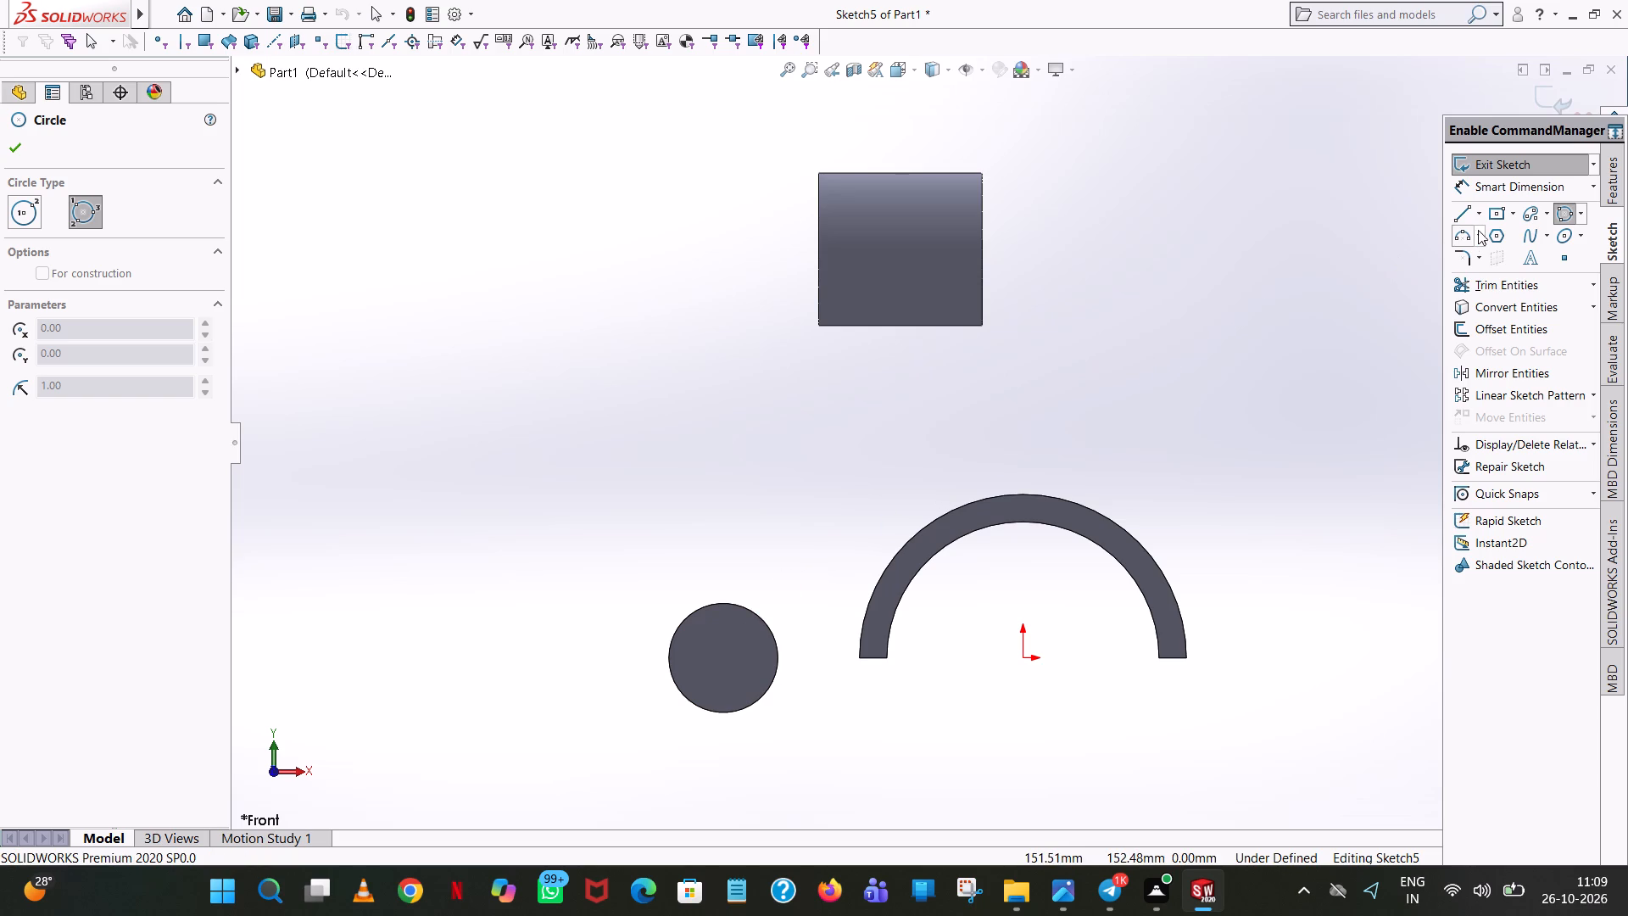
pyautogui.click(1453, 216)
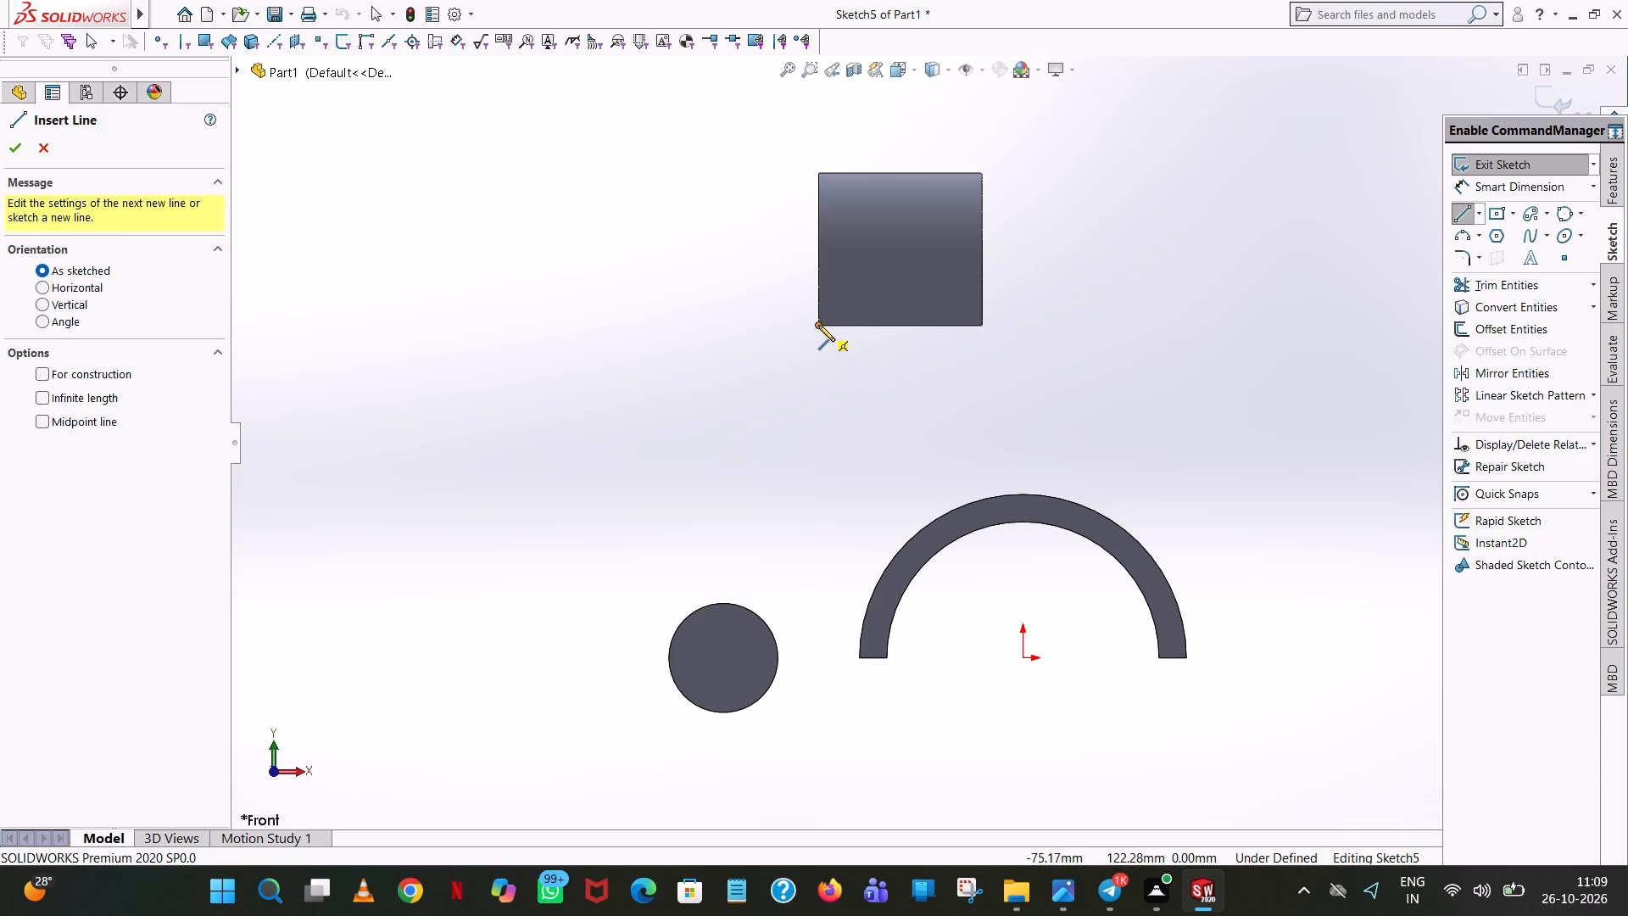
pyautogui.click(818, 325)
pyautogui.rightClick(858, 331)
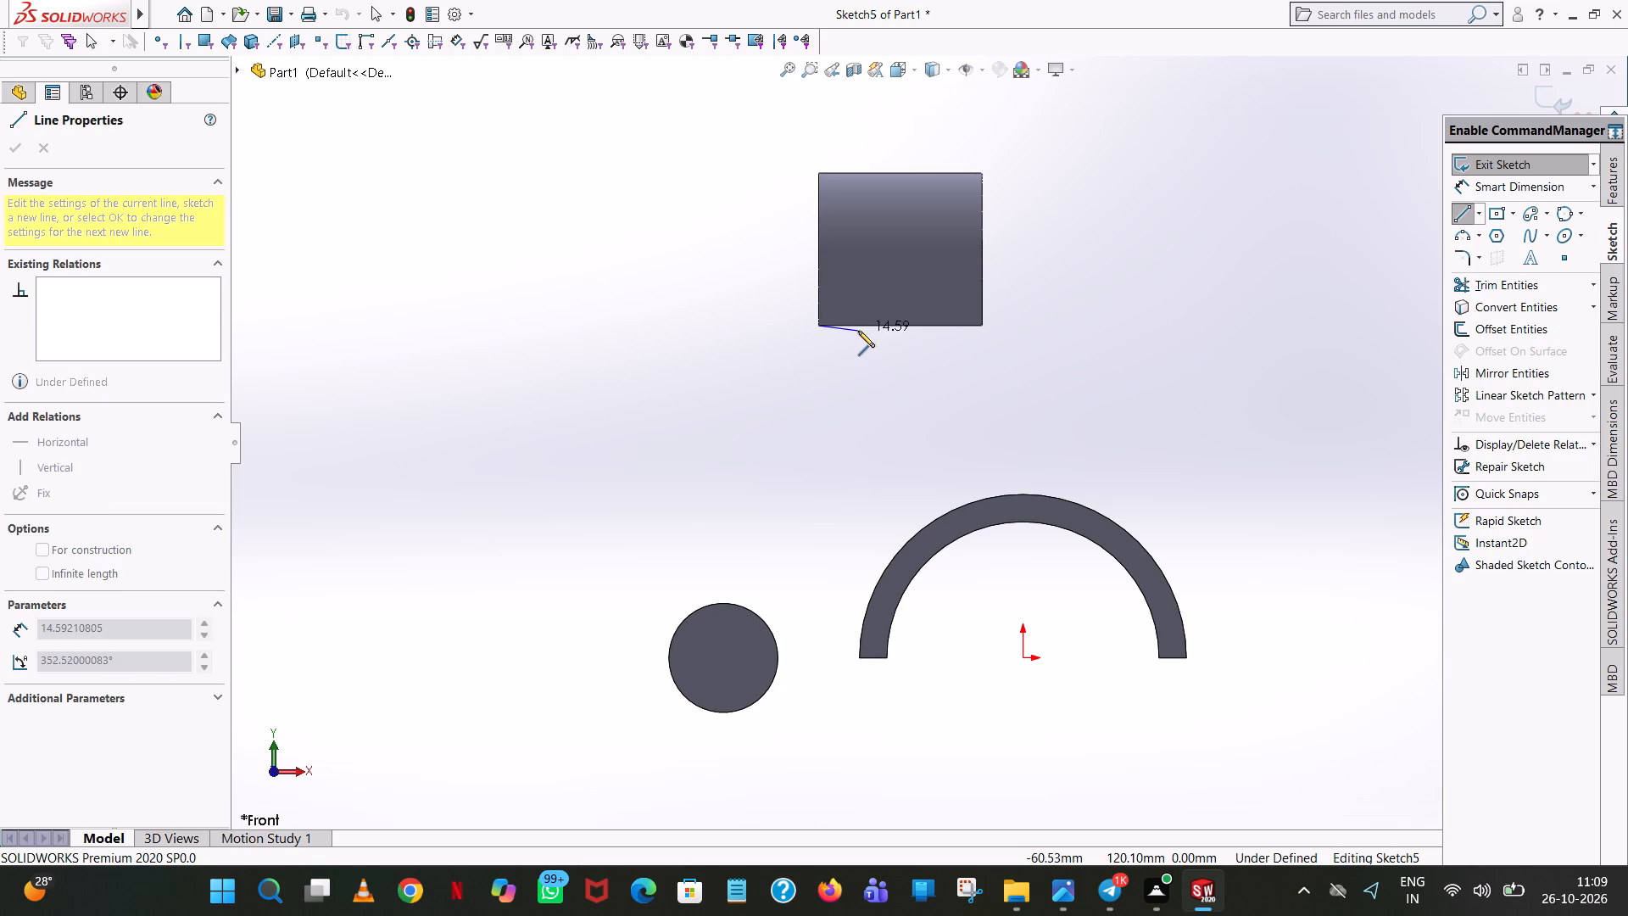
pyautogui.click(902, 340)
# Sketch a 10 mm horizontal line inward from the midpoint of the upper cylinder's outer end, continuing with a vertical line down to the origin's level.
pyautogui.click(1458, 213)
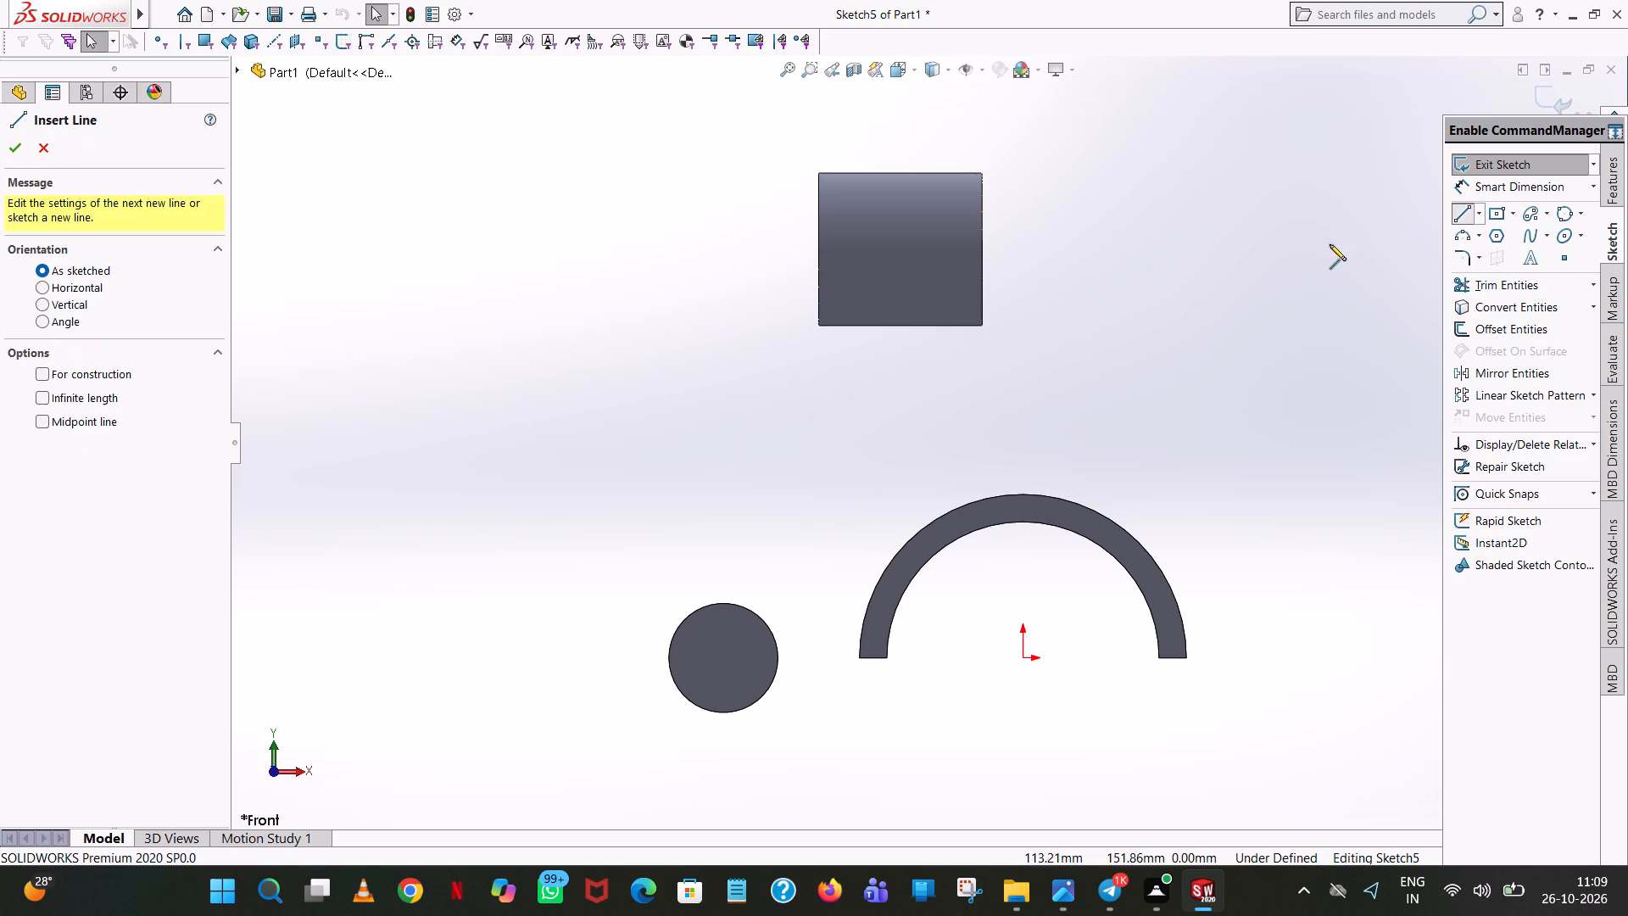
pyautogui.click(817, 248)
pyautogui.click(871, 249)
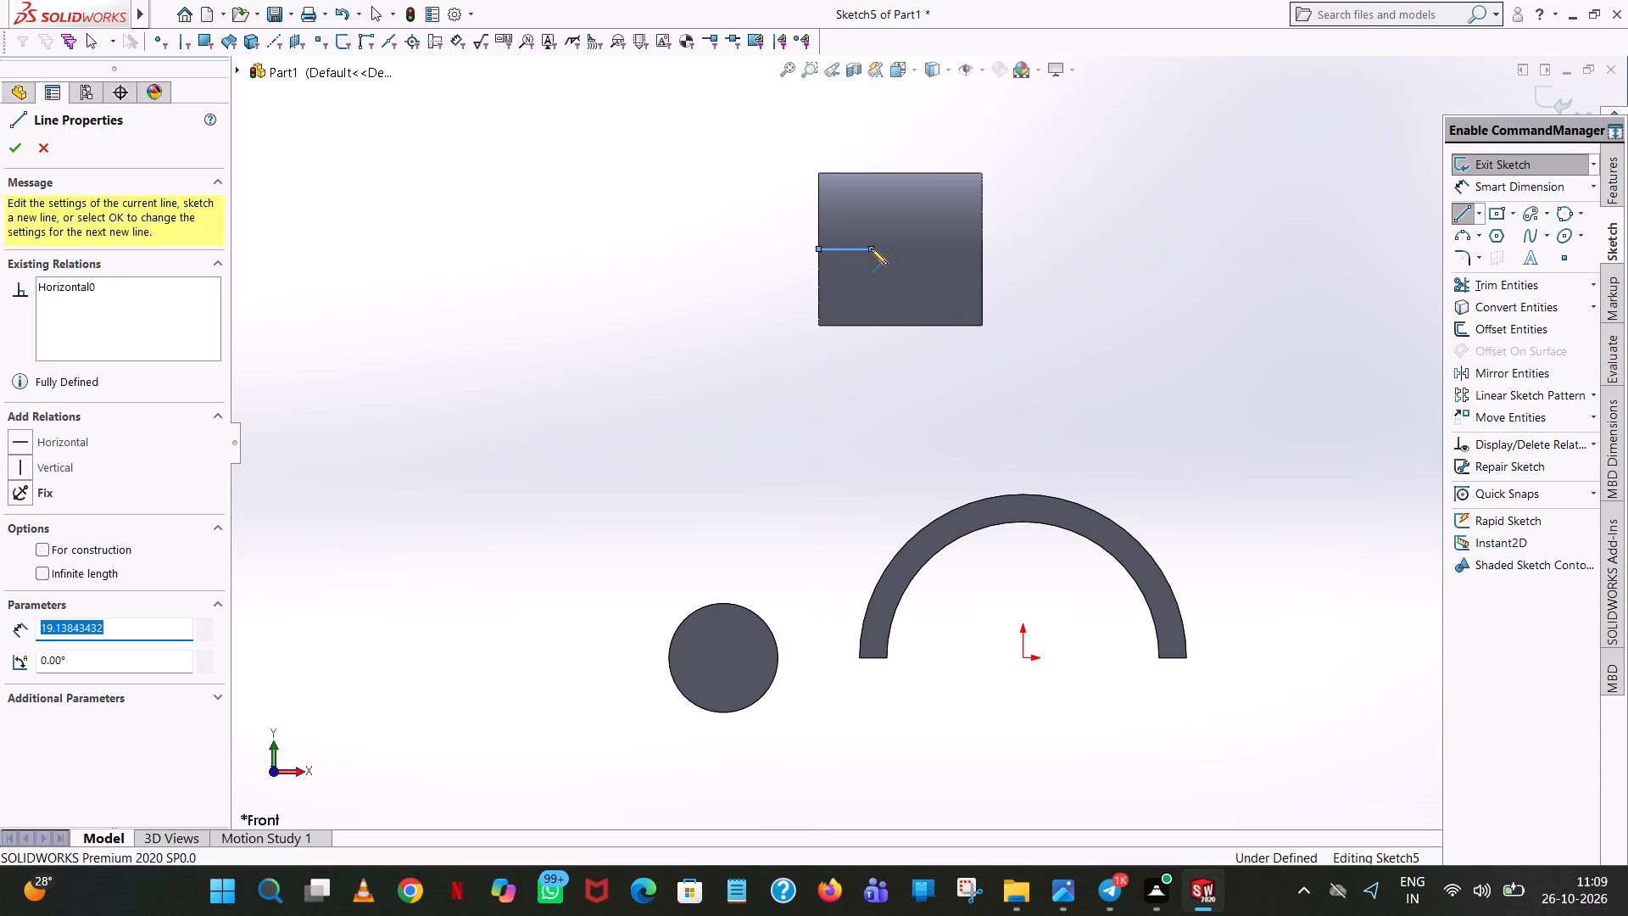
pyautogui.write('10')
pyautogui.press('Return')
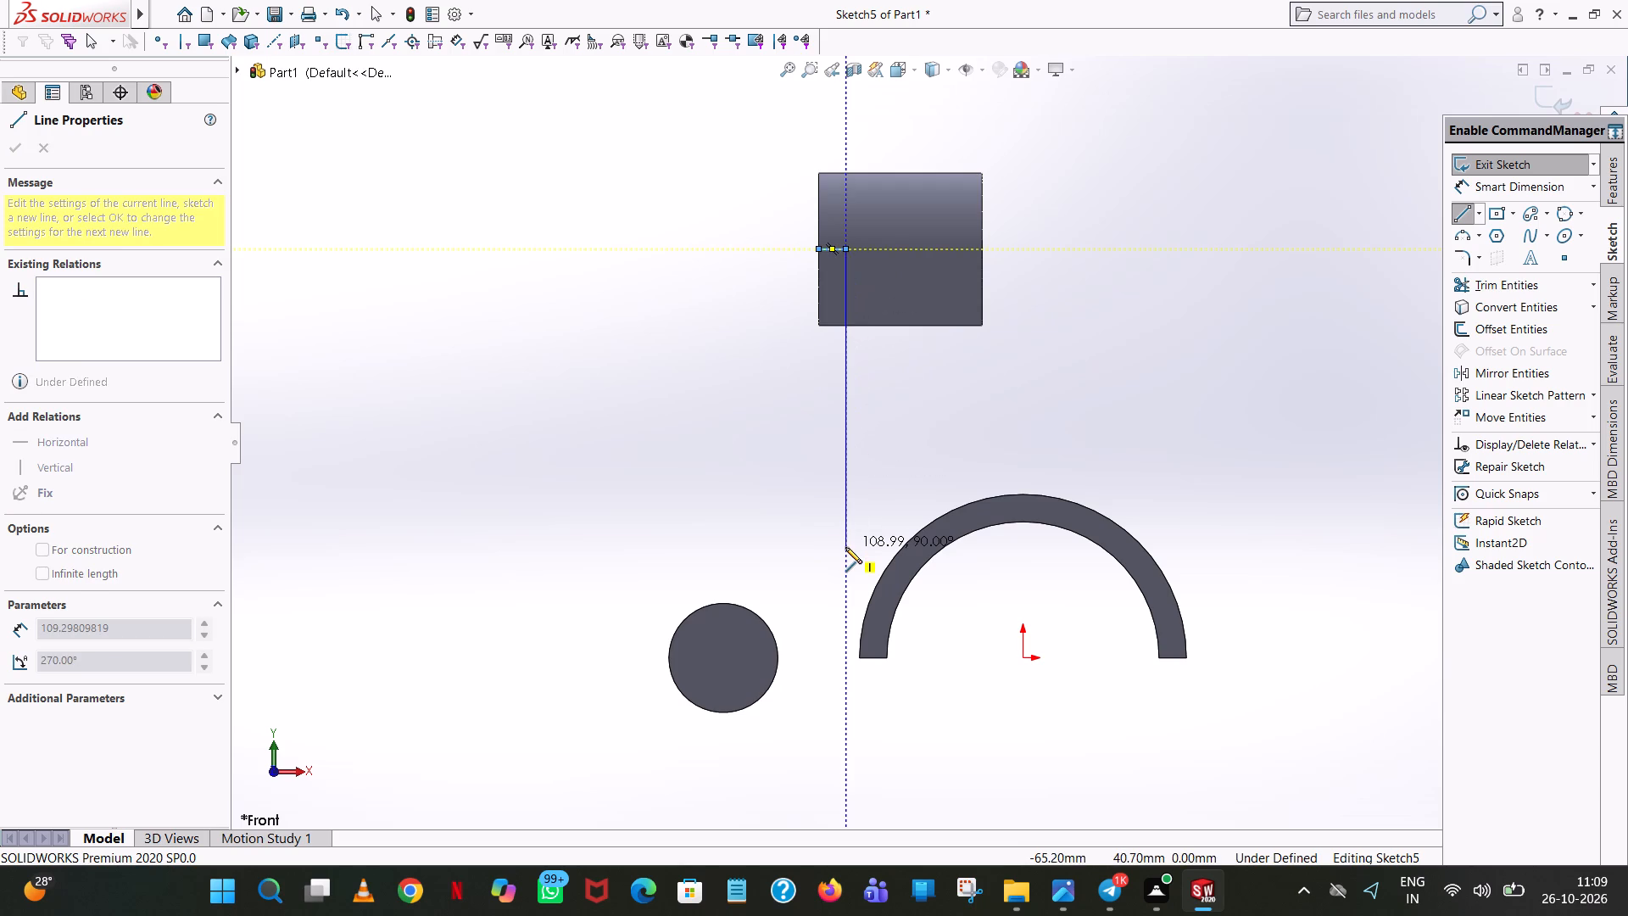
pyautogui.click(846, 658)
pyautogui.rightClick(846, 658)
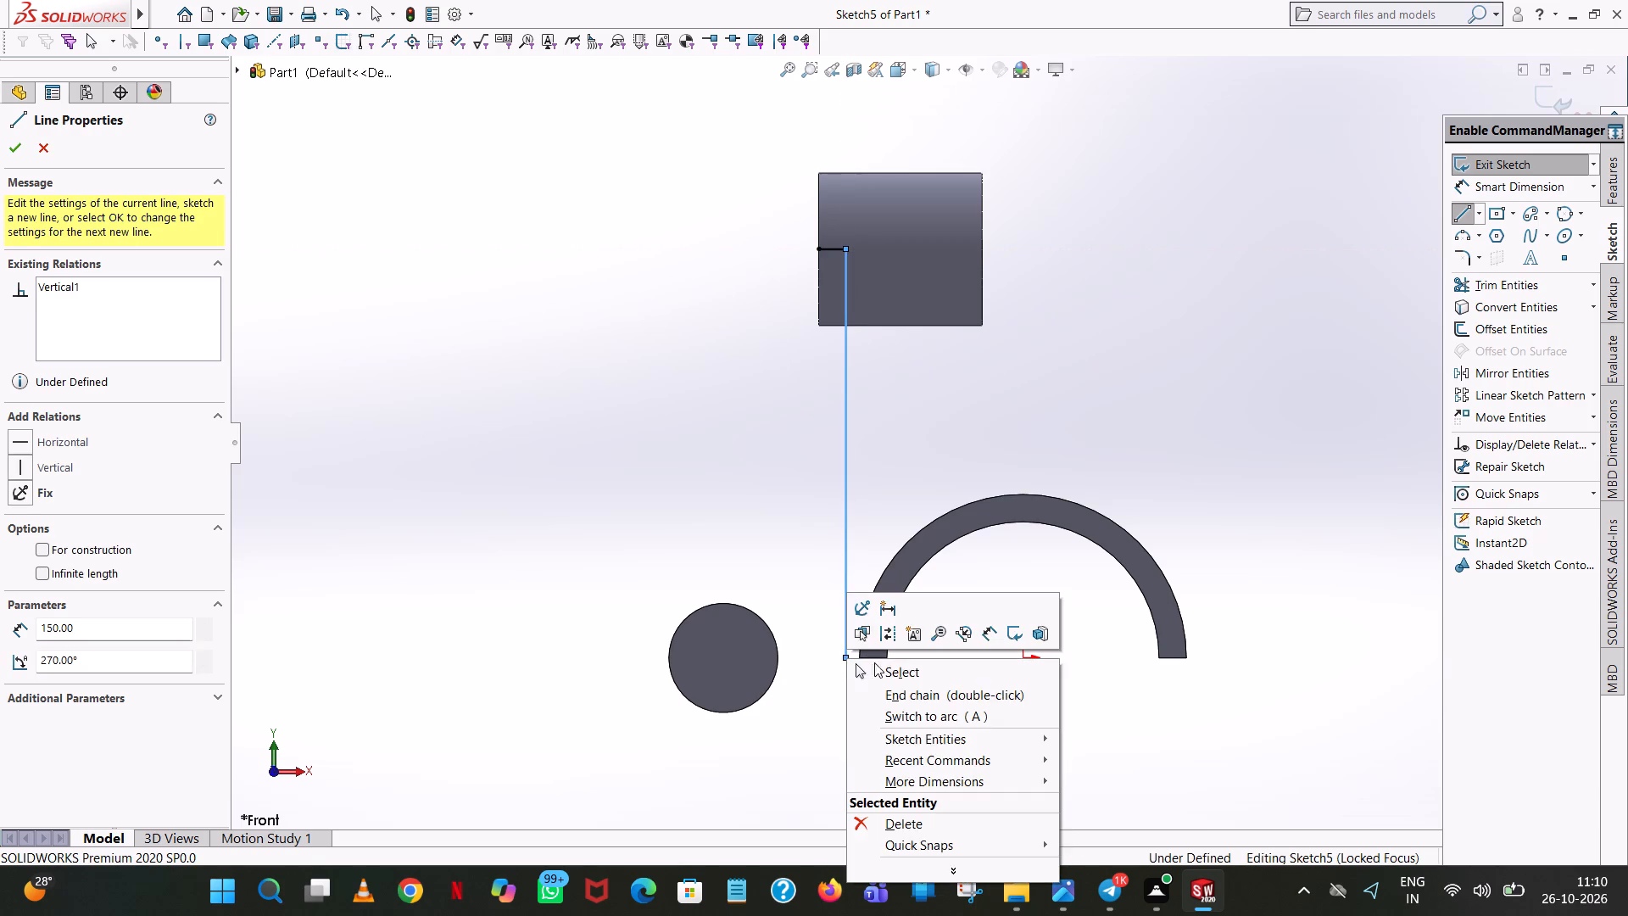
pyautogui.click(911, 668)
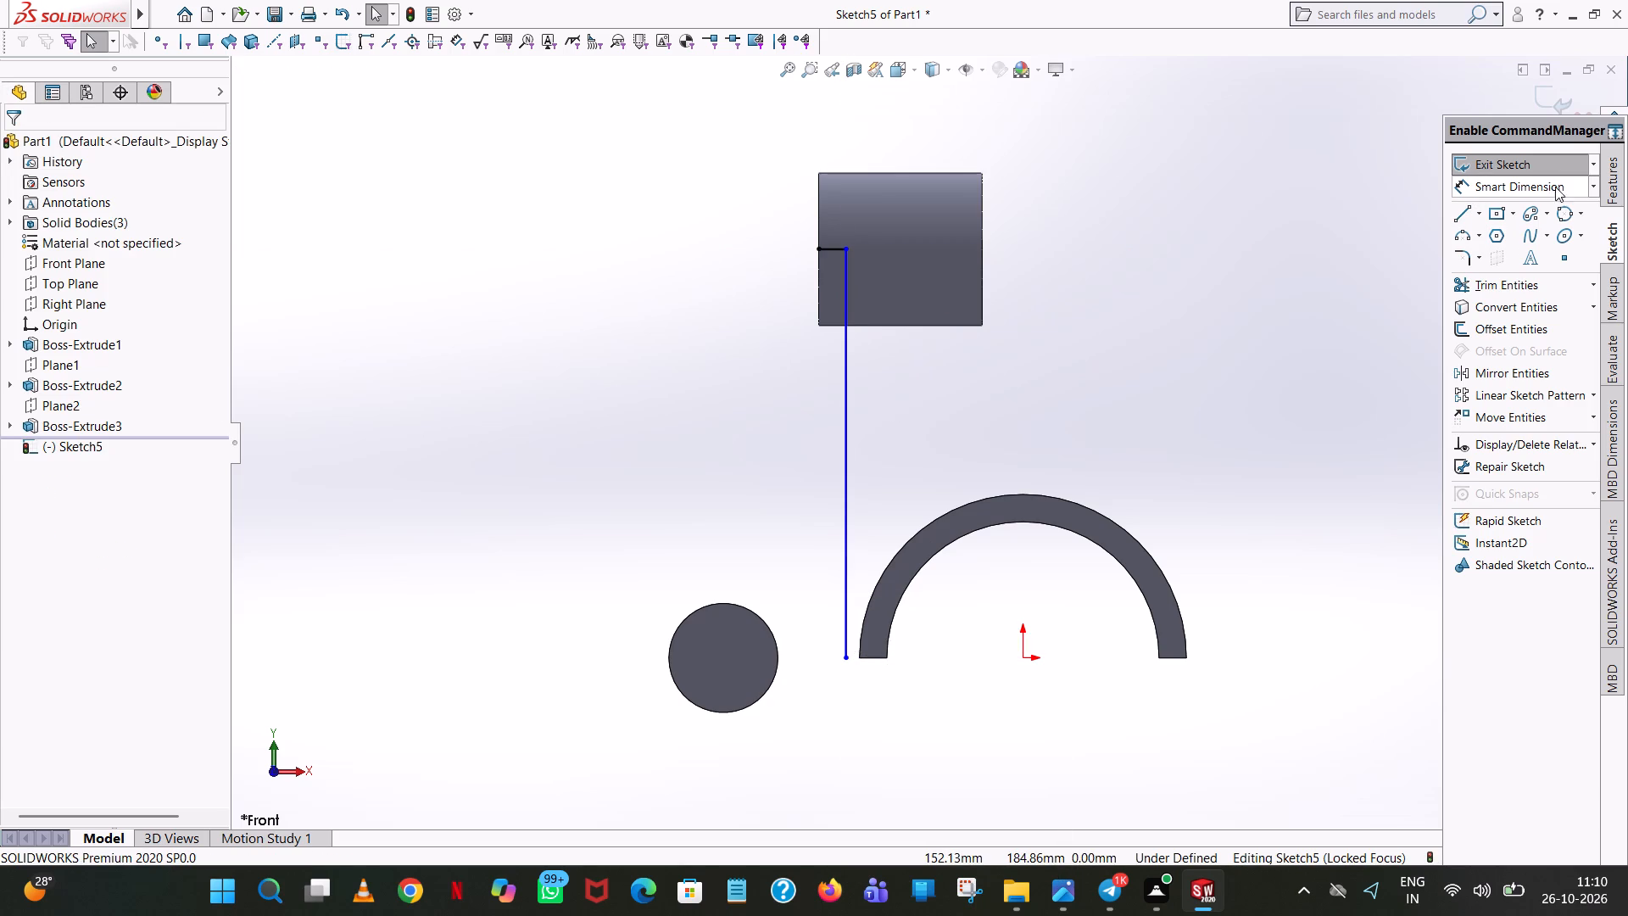
# Dimension the vertical line's length as 150 mm.
pyautogui.click(1556, 183)
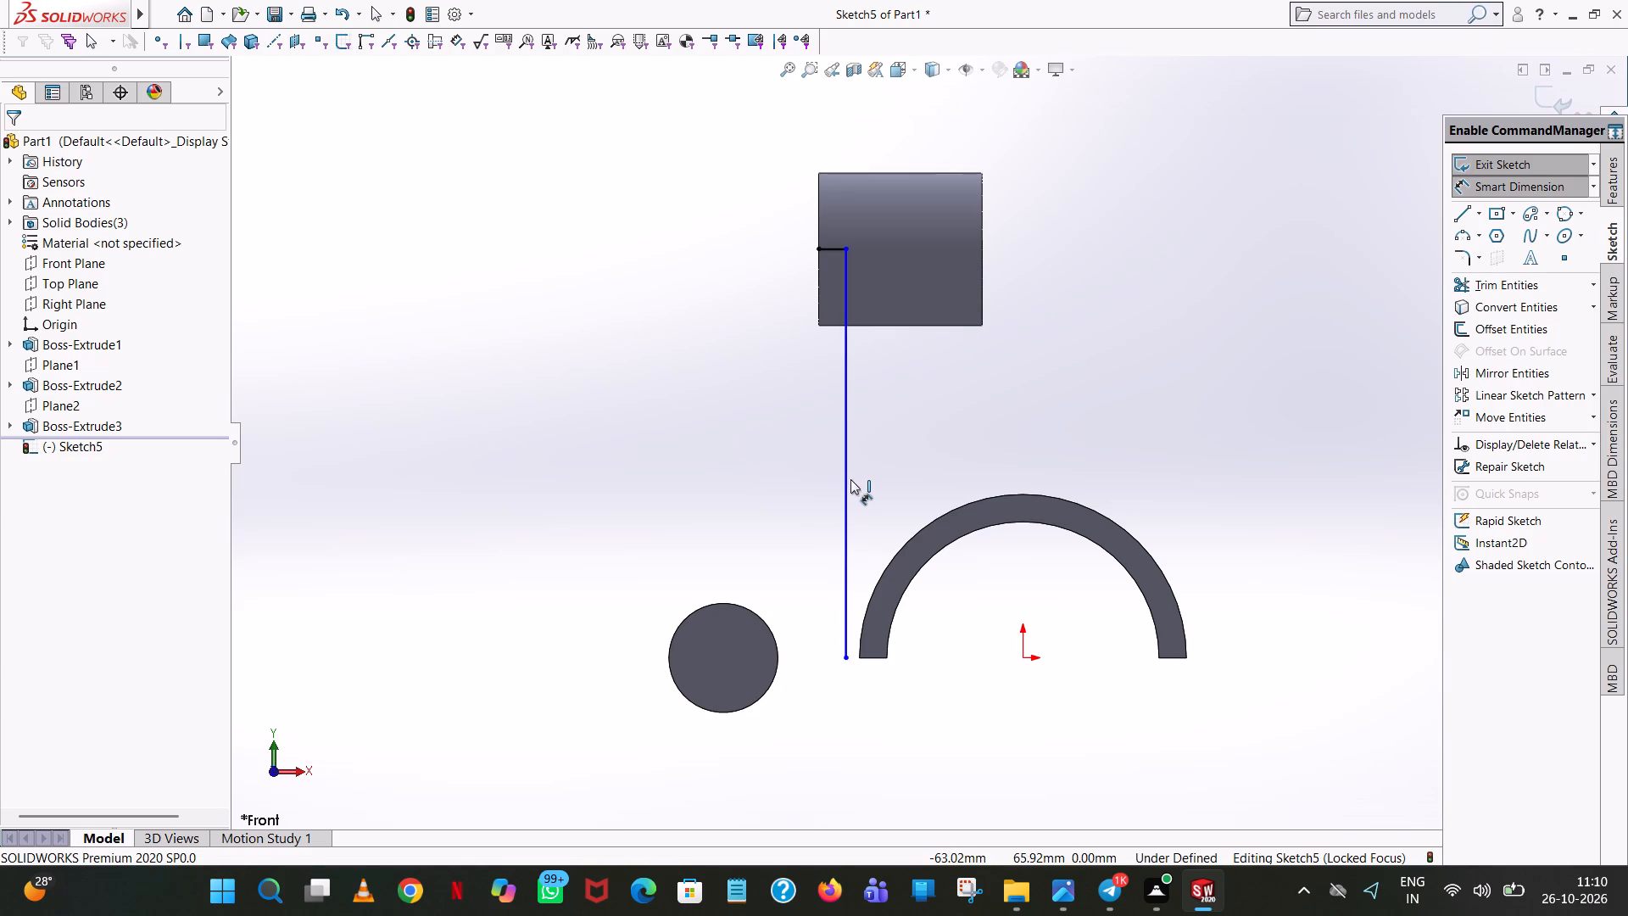
pyautogui.click(850, 479)
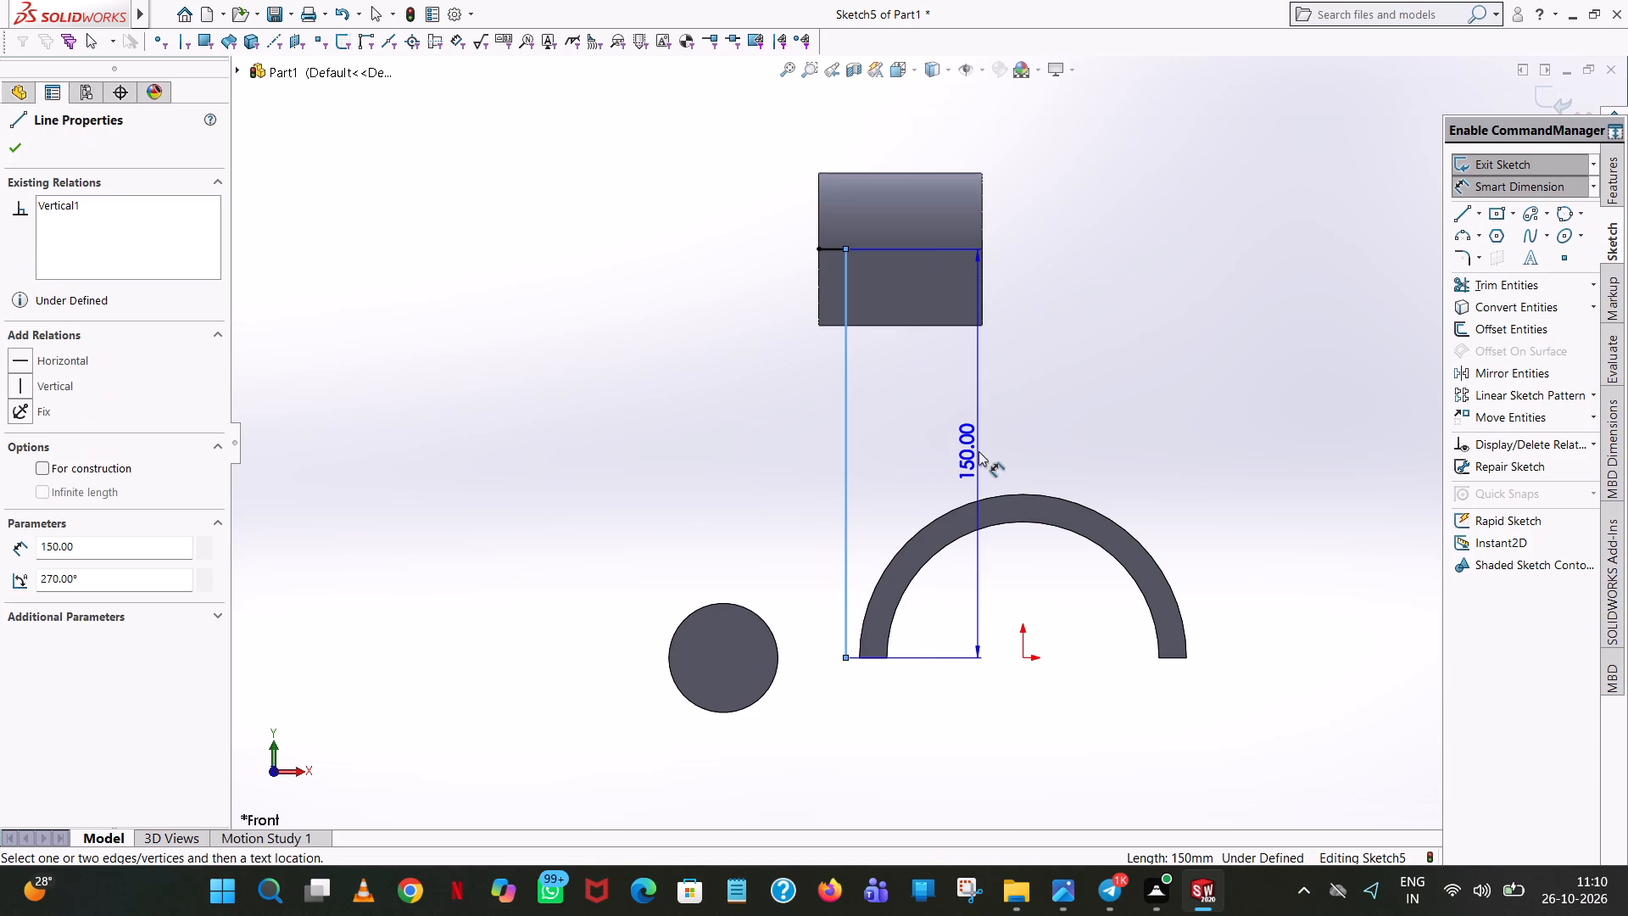
pyautogui.click(978, 451)
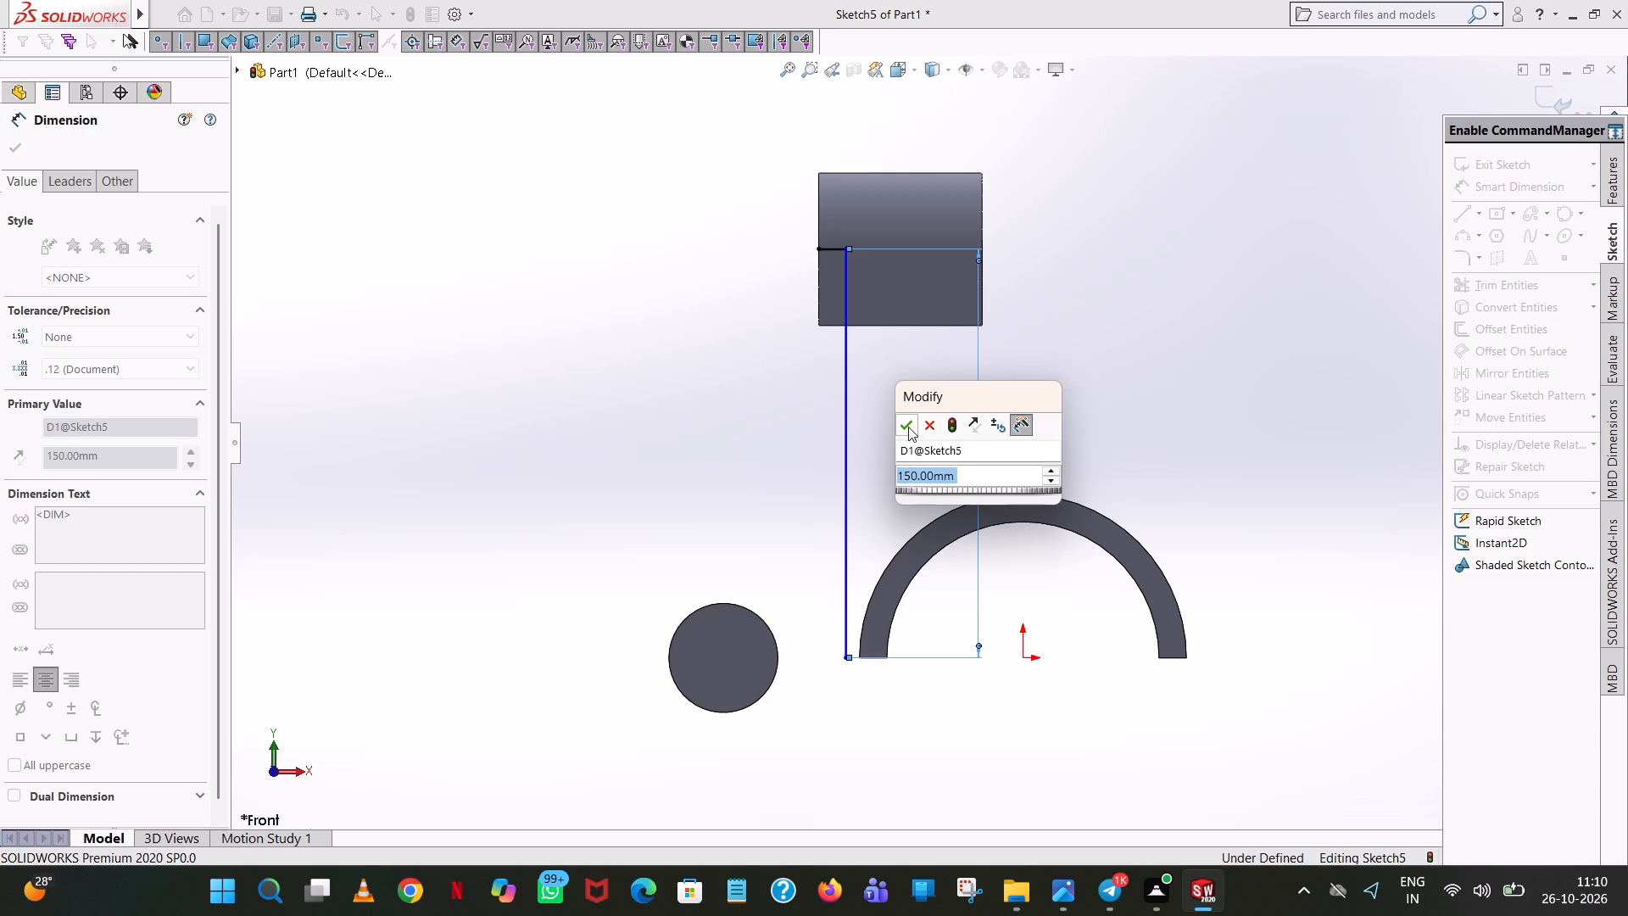
pyautogui.click(908, 427)
pyautogui.click(1254, 242)
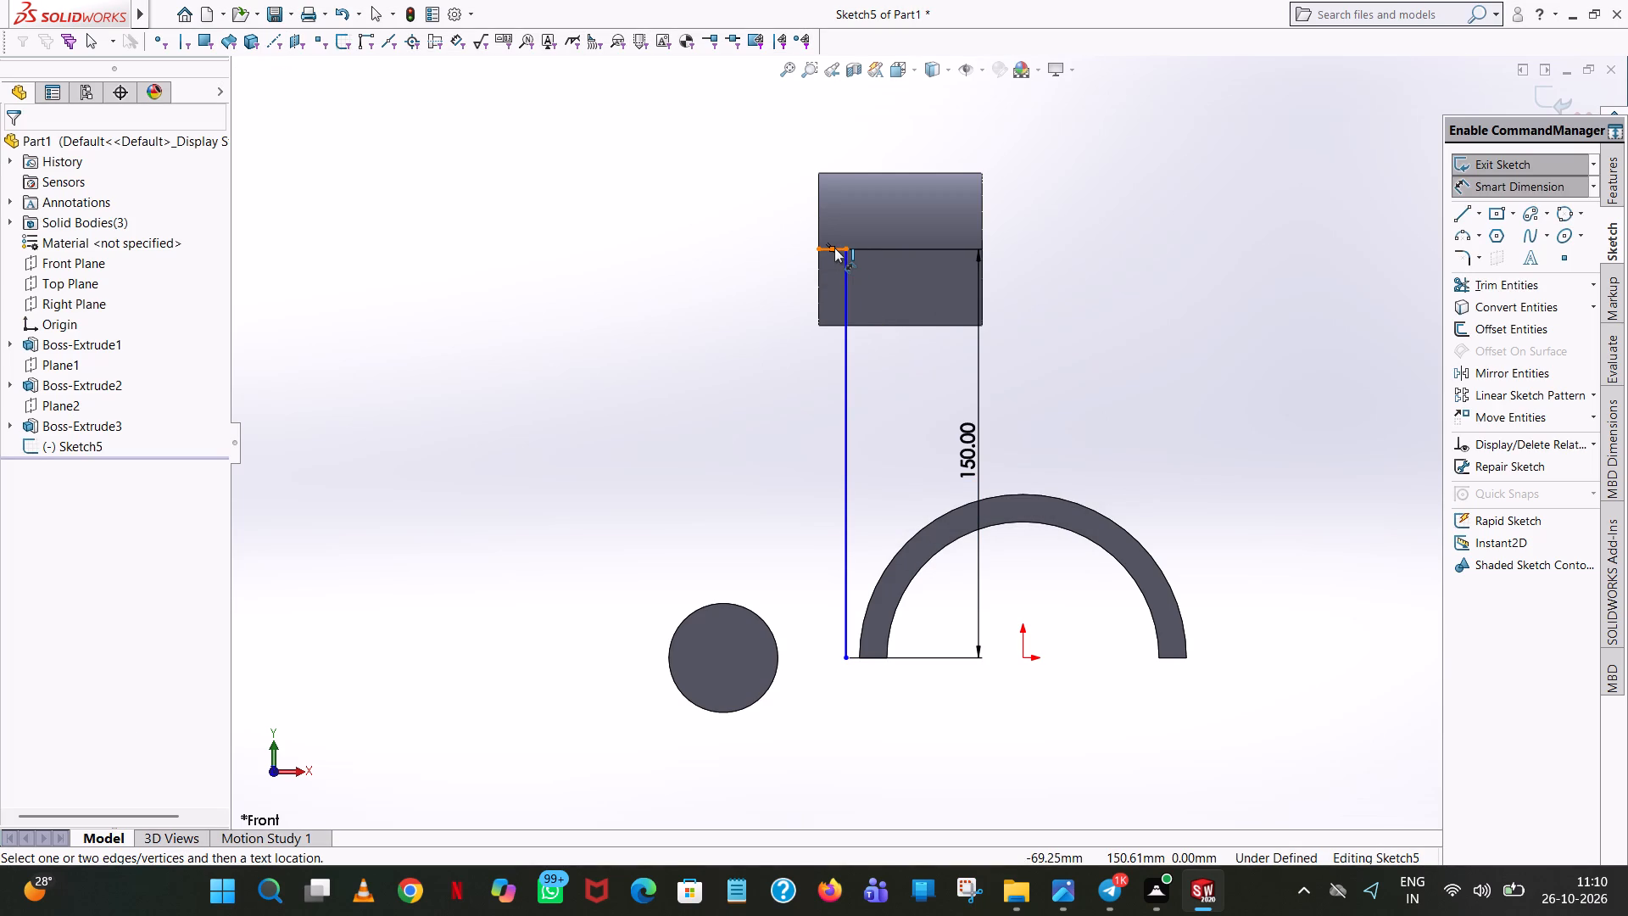
# Dimension the horizontal distance between the vertical line and the origin as 65 mm.
pyautogui.click(843, 597)
pyautogui.click(1022, 659)
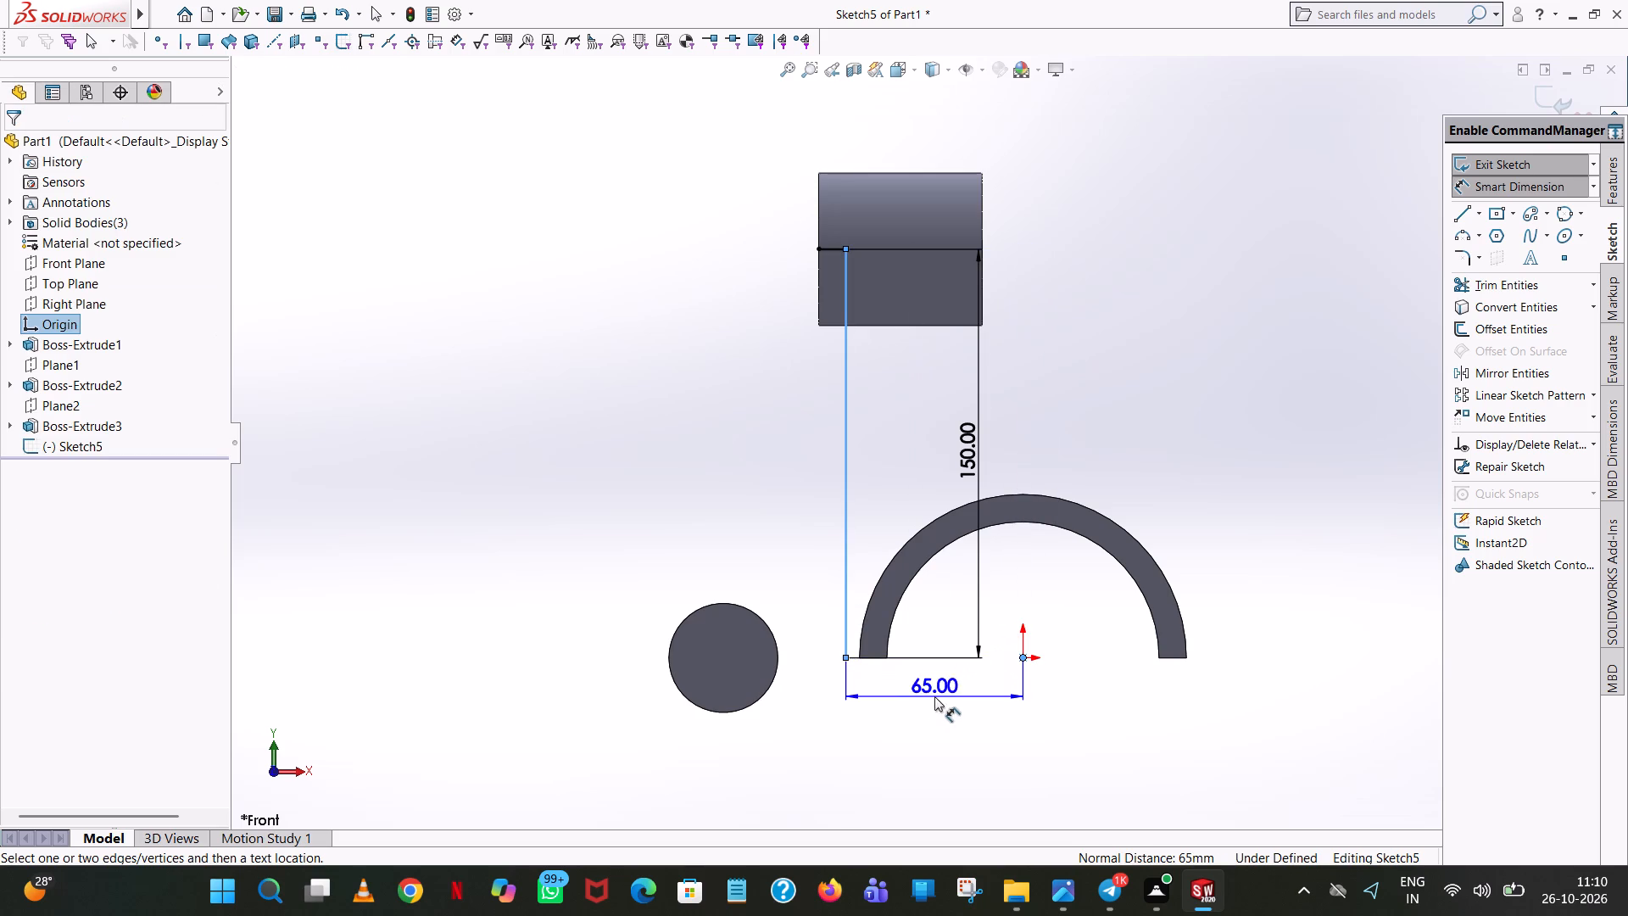
pyautogui.click(934, 696)
pyautogui.click(858, 672)
pyautogui.click(1142, 411)
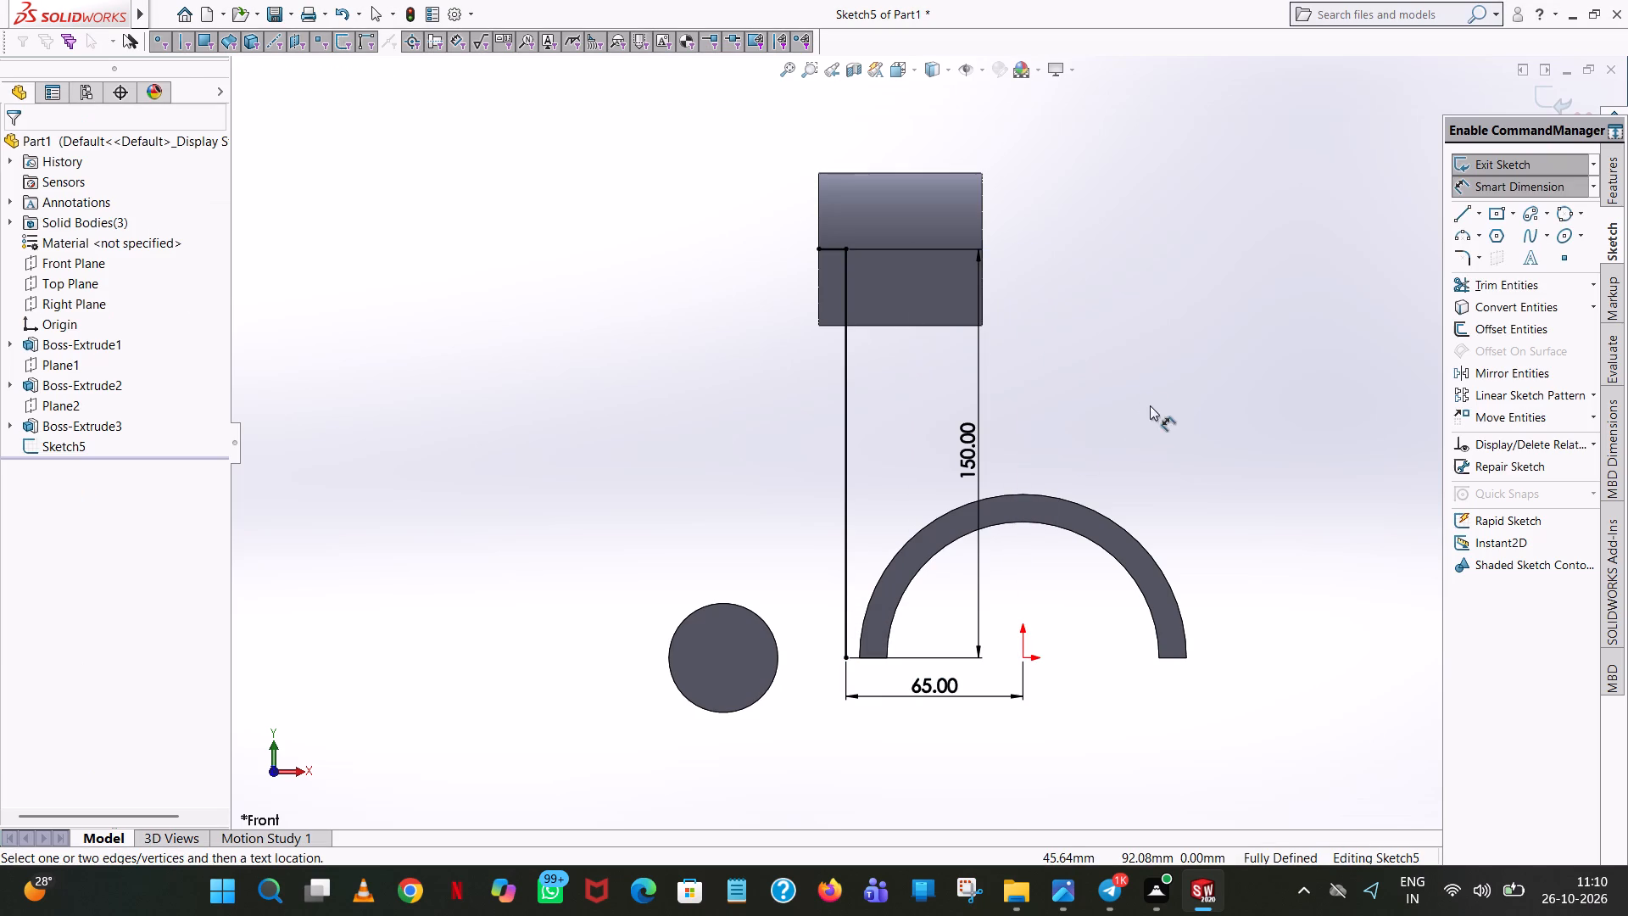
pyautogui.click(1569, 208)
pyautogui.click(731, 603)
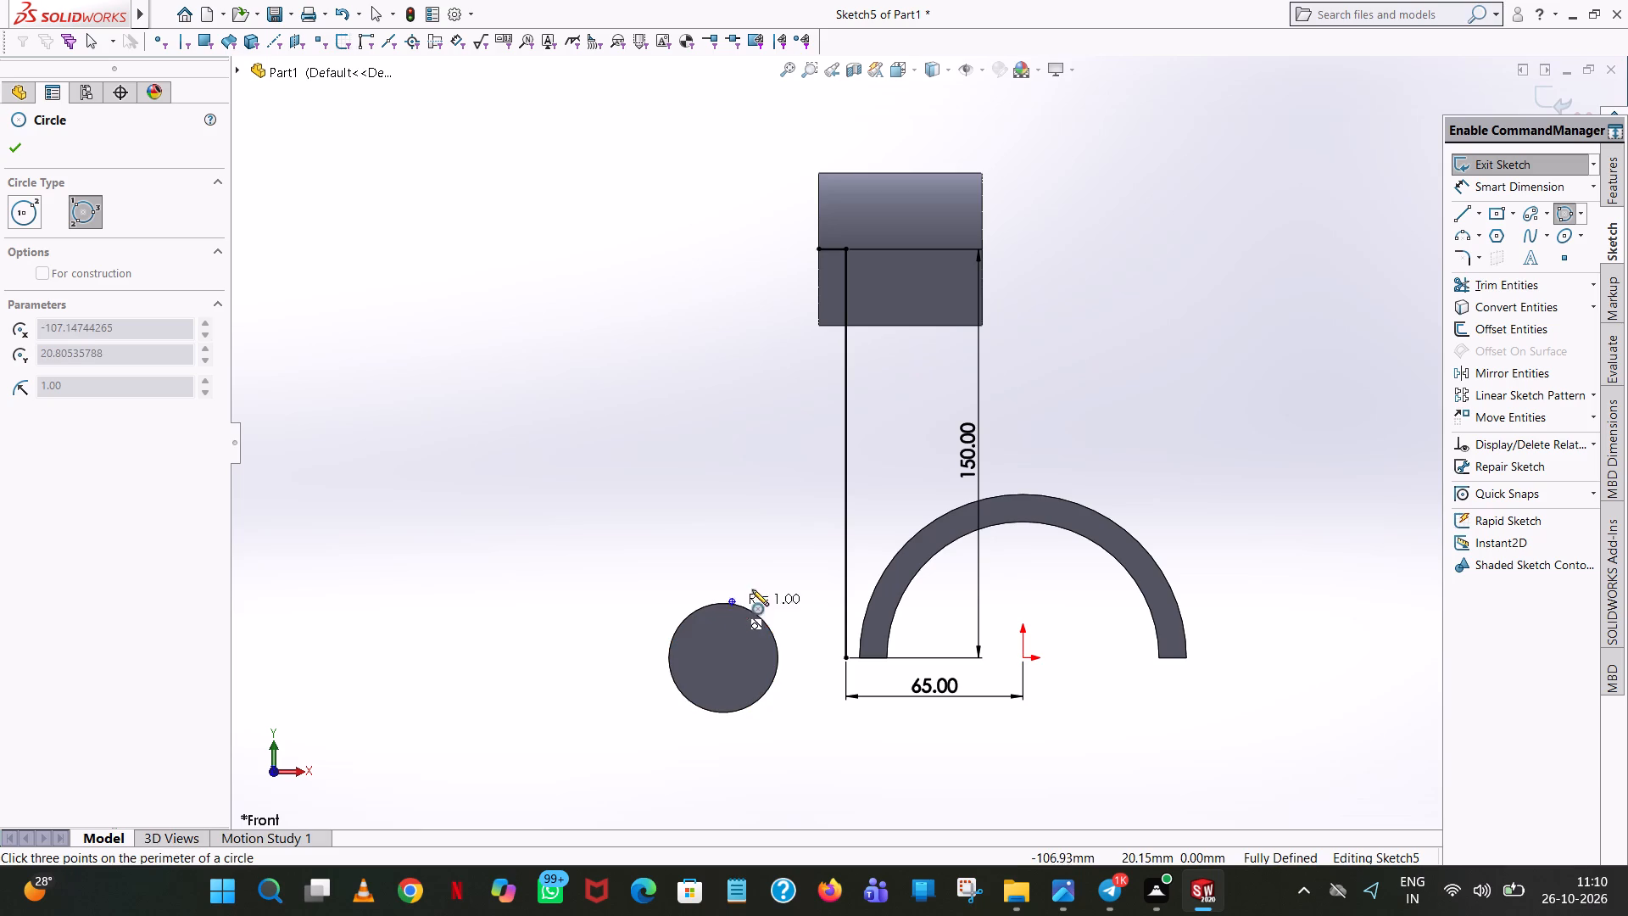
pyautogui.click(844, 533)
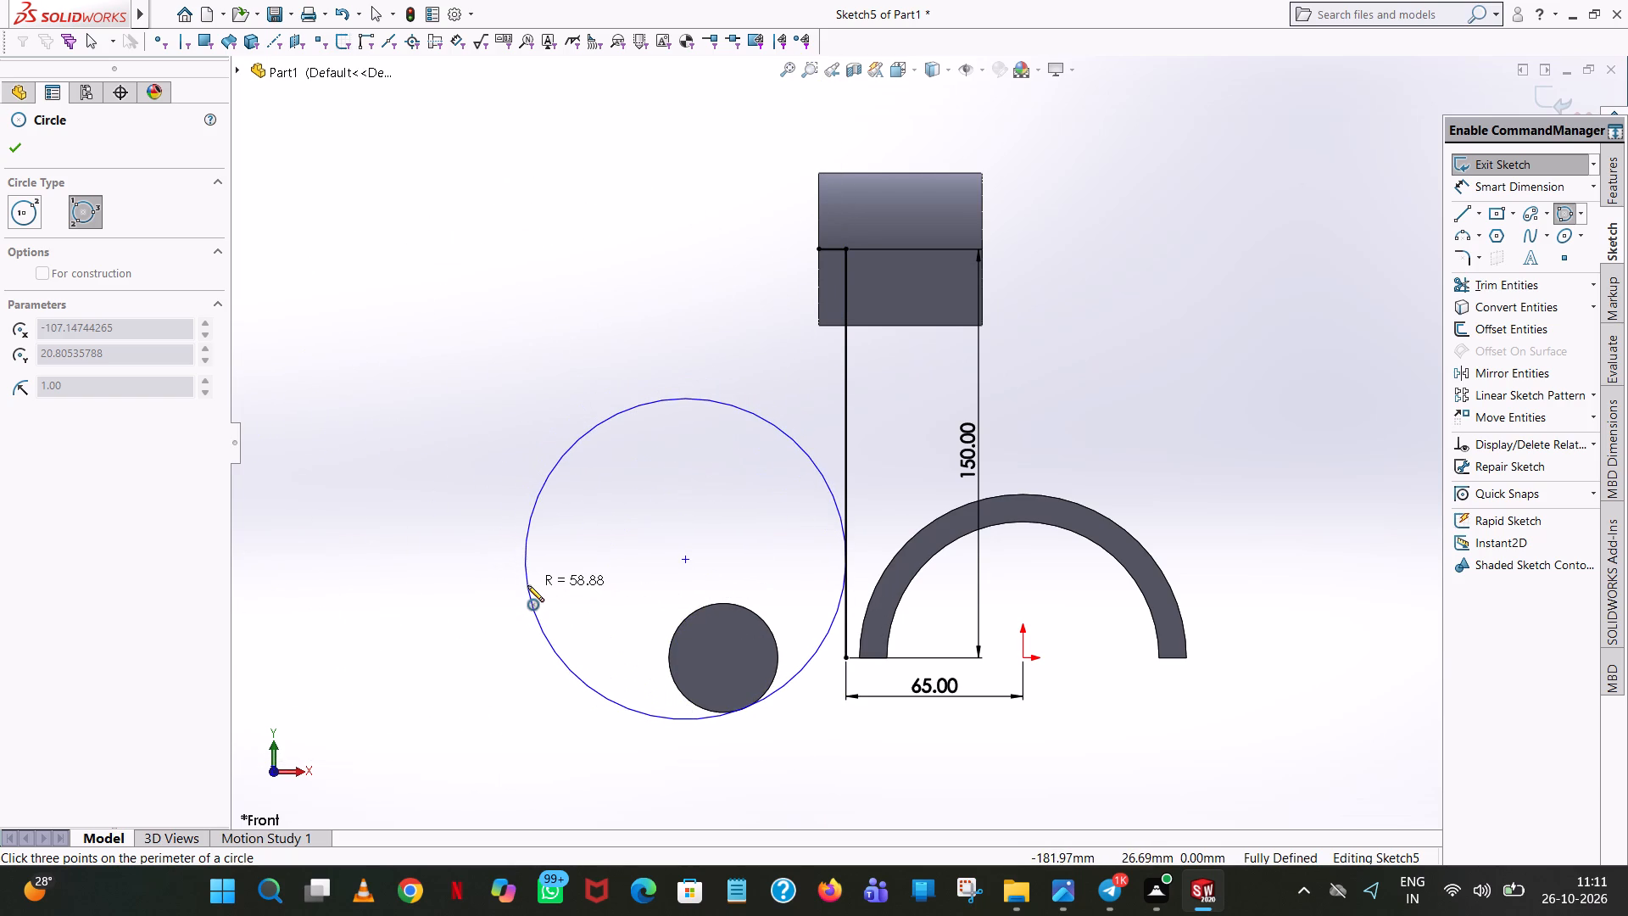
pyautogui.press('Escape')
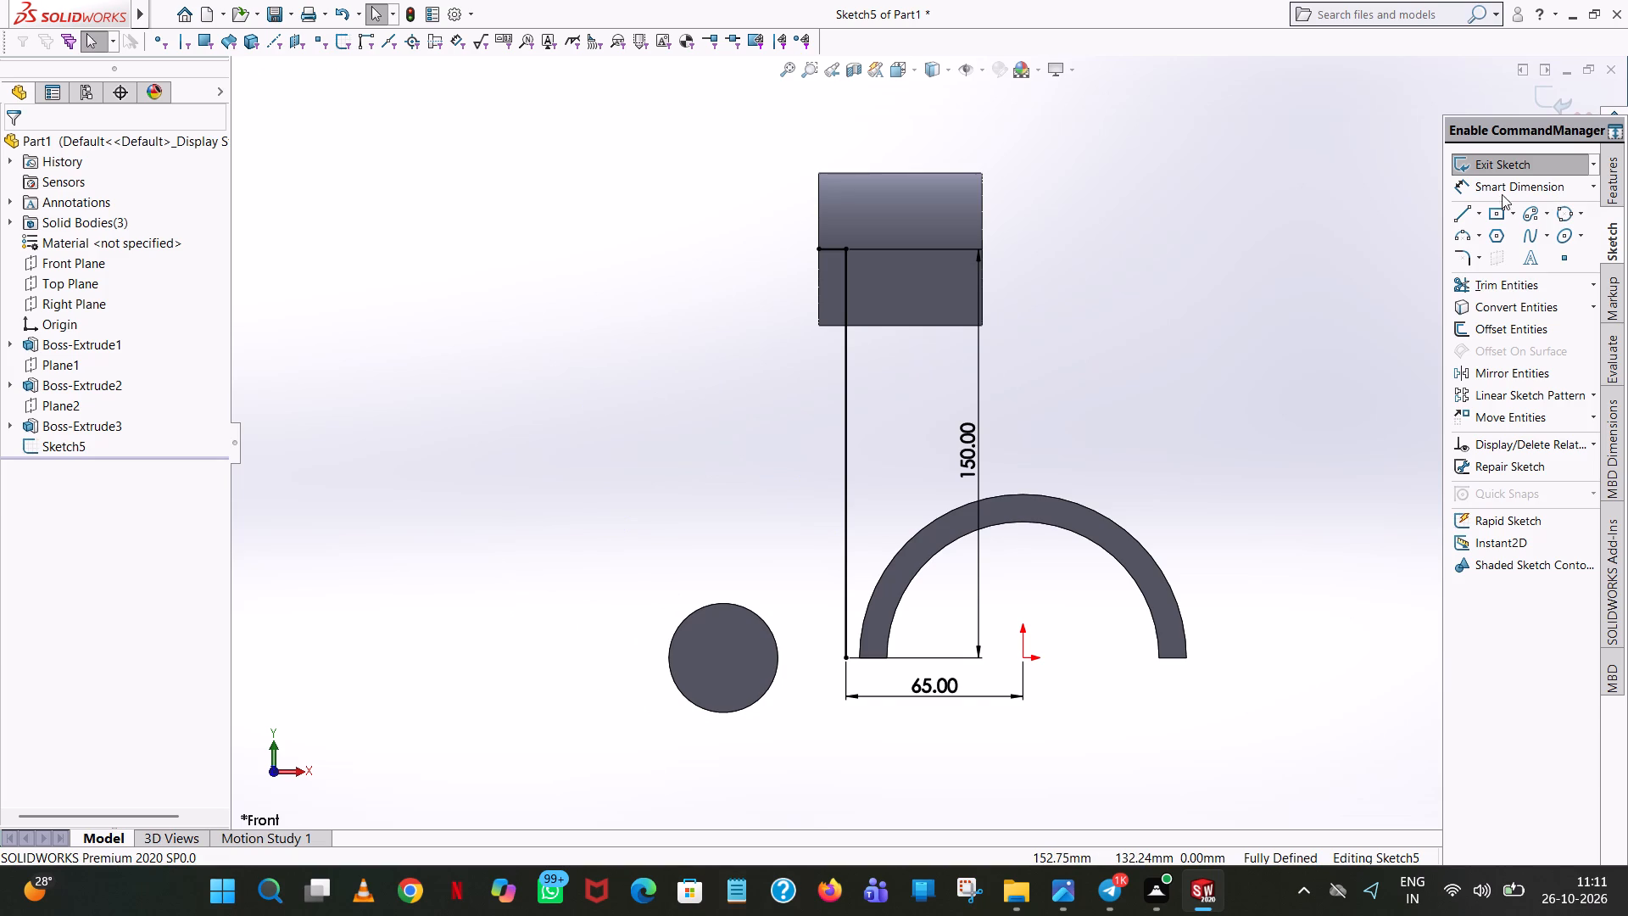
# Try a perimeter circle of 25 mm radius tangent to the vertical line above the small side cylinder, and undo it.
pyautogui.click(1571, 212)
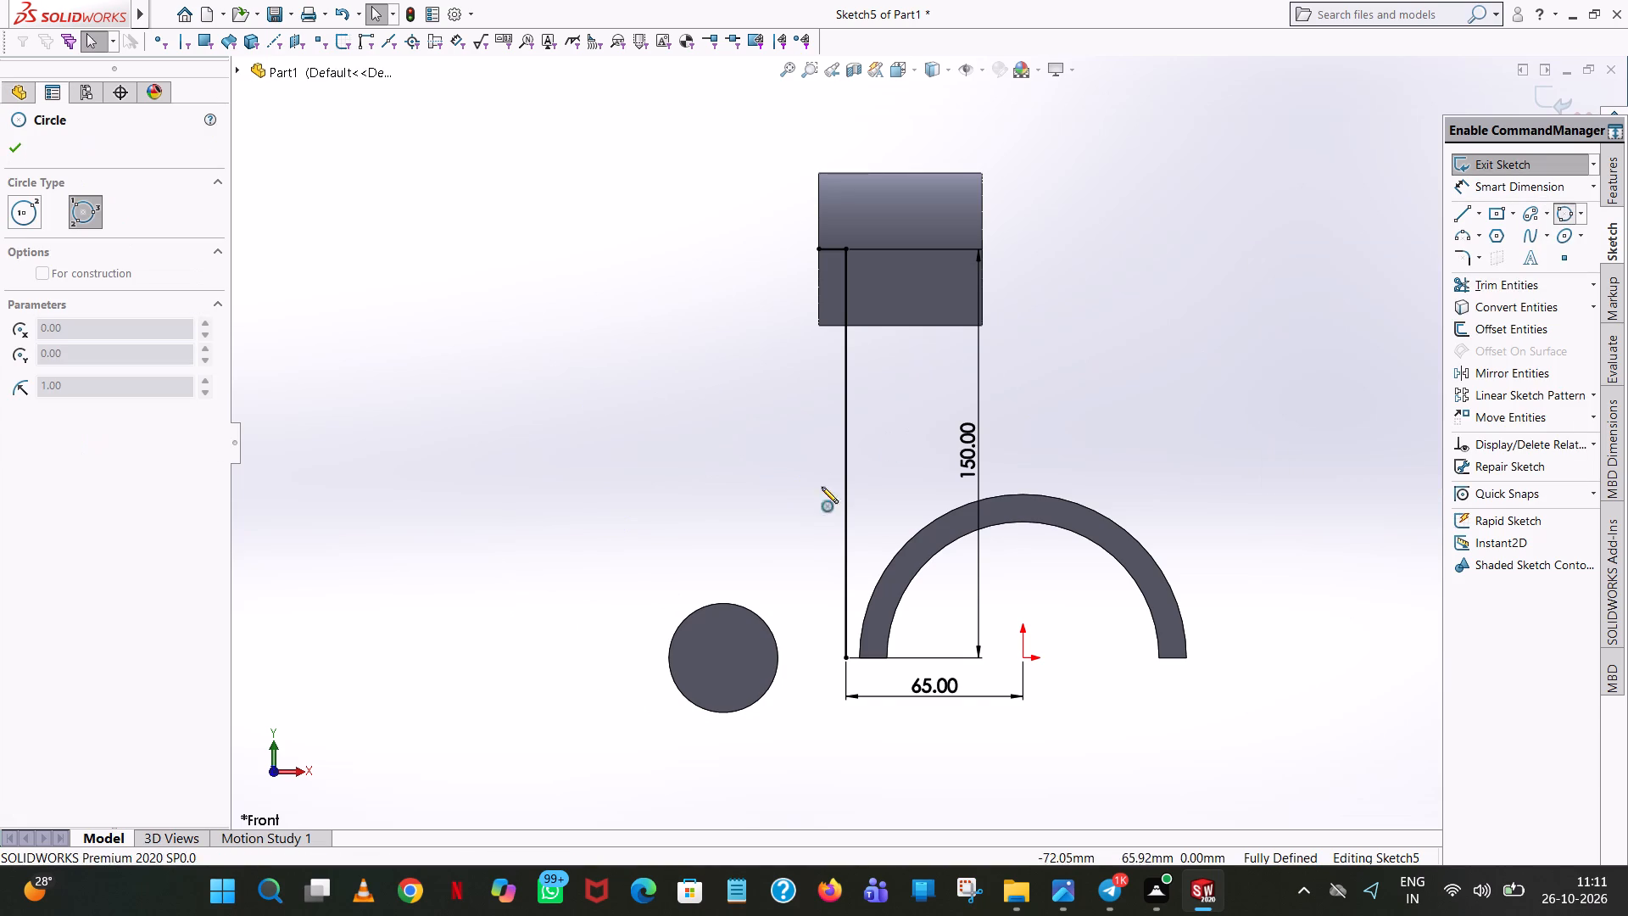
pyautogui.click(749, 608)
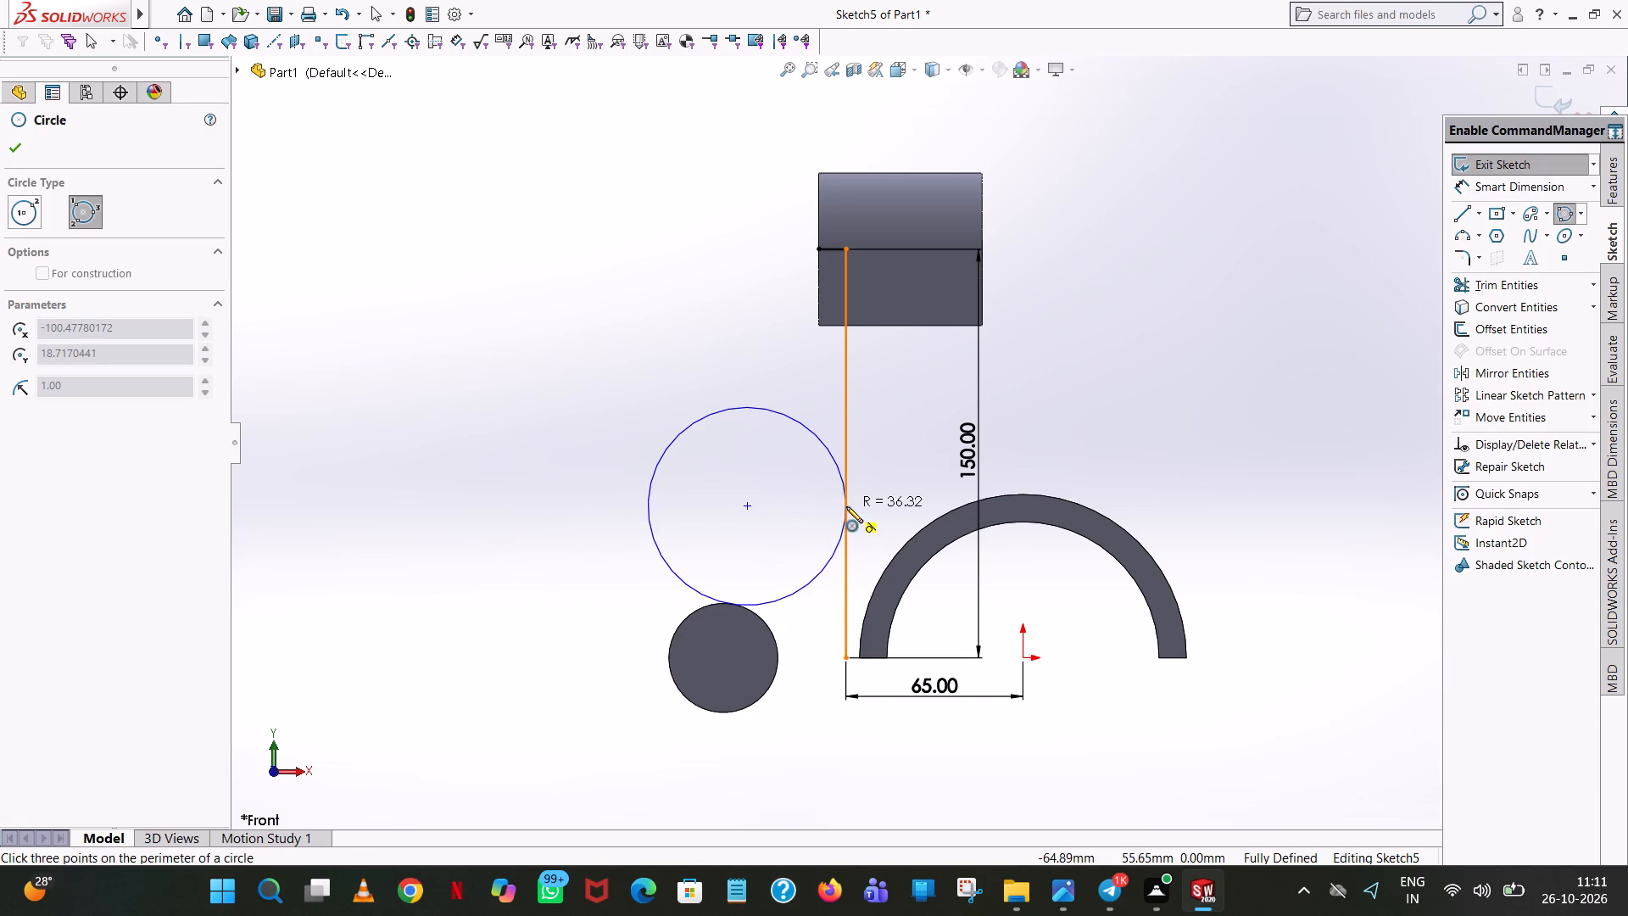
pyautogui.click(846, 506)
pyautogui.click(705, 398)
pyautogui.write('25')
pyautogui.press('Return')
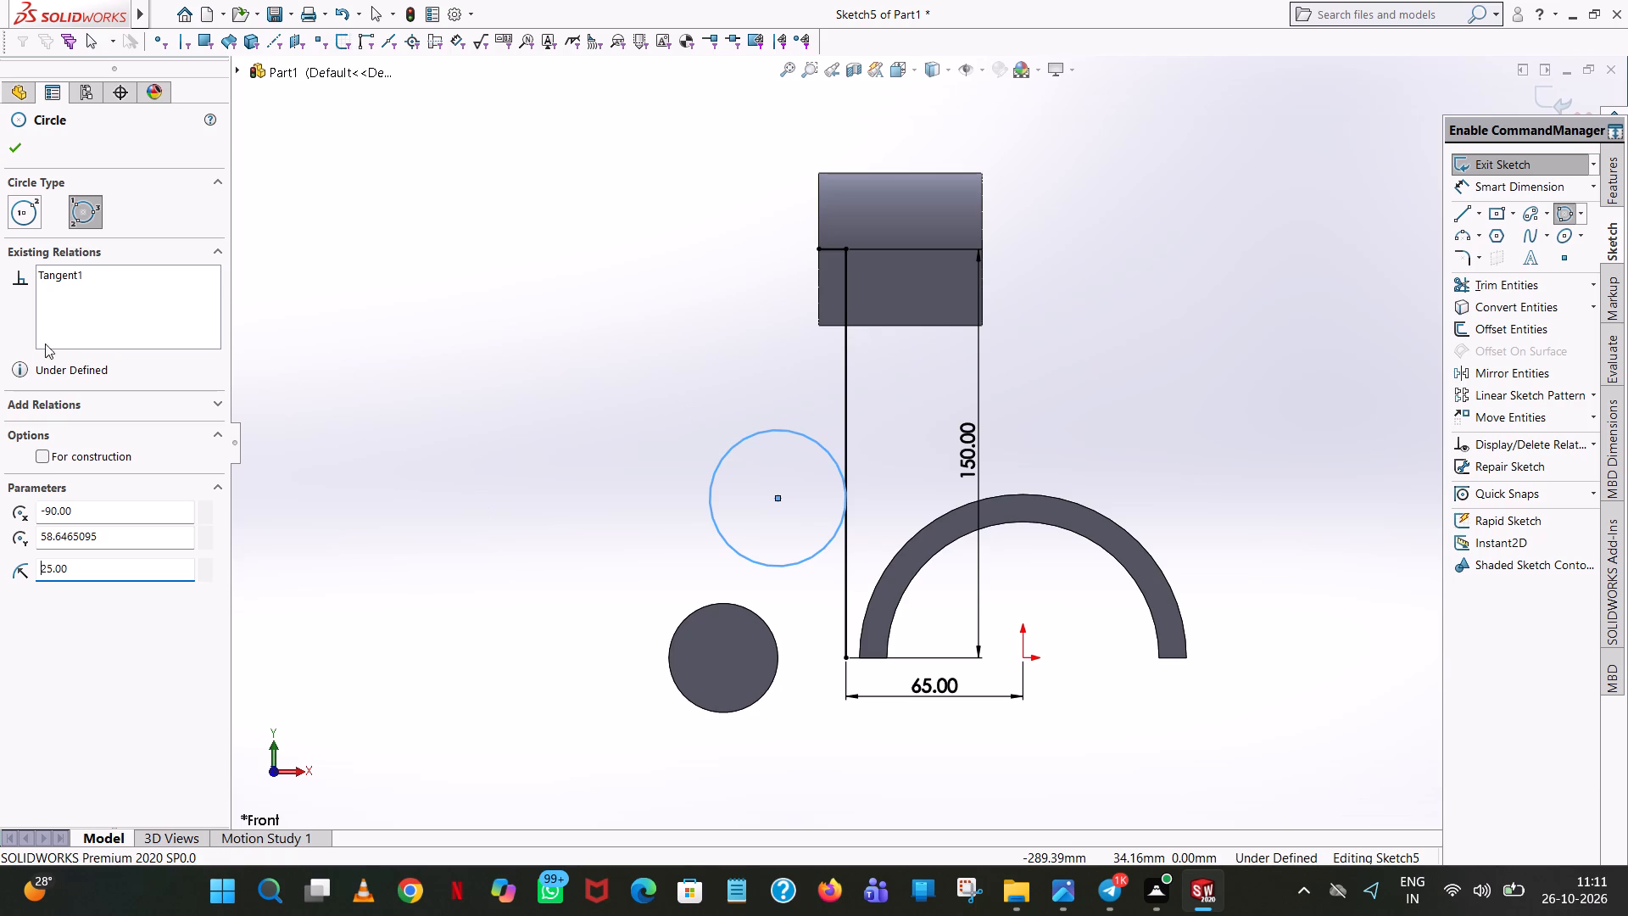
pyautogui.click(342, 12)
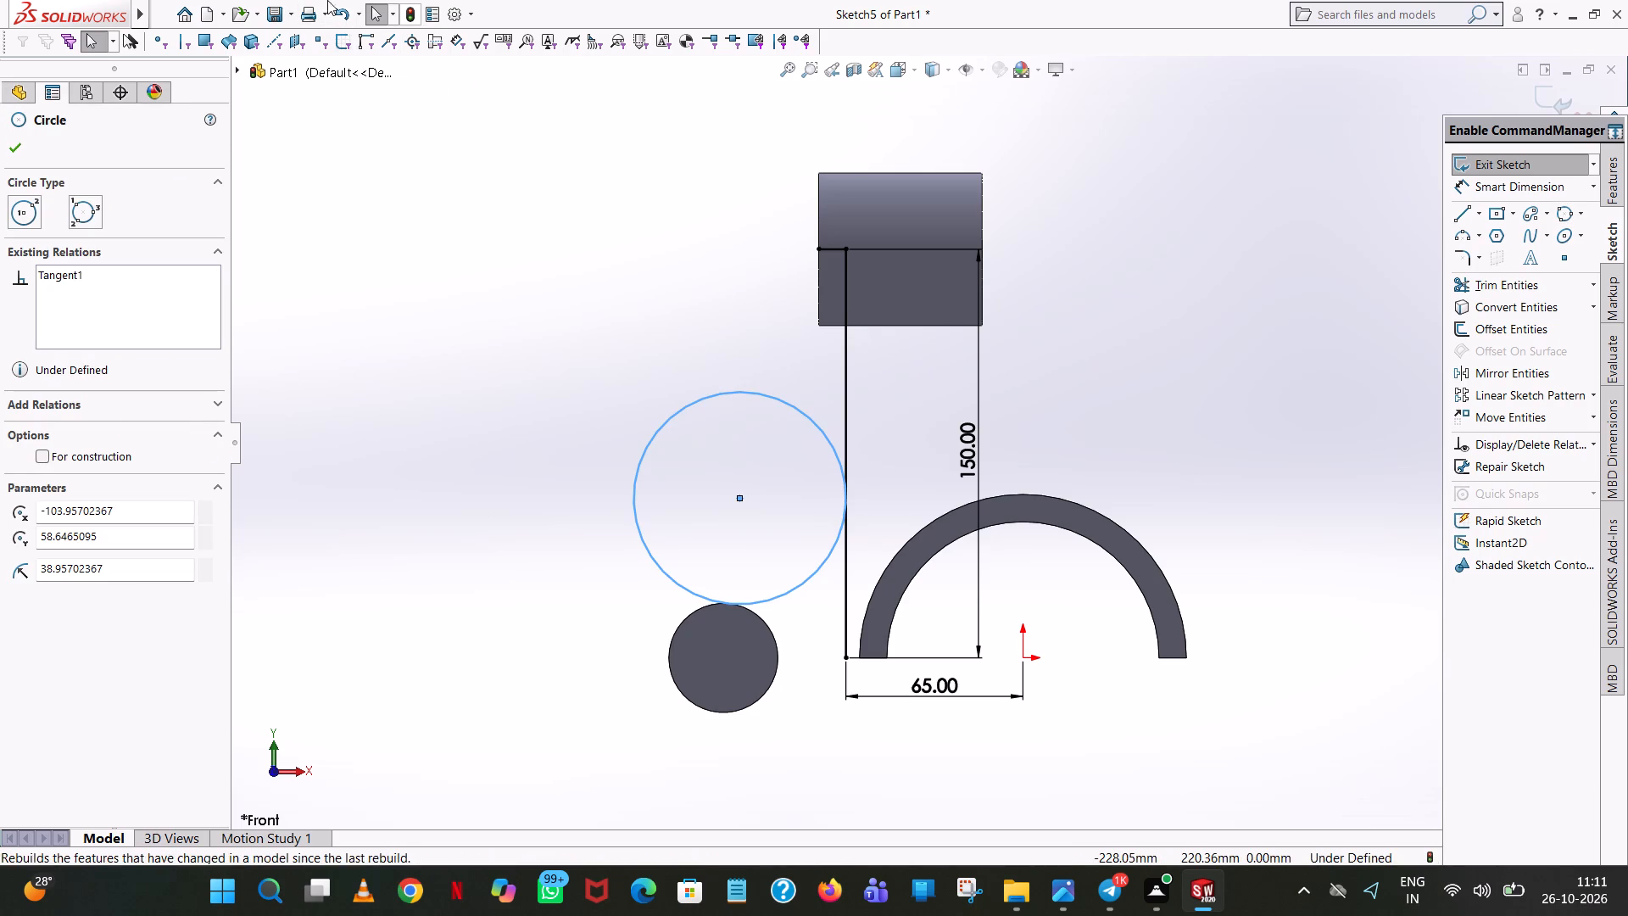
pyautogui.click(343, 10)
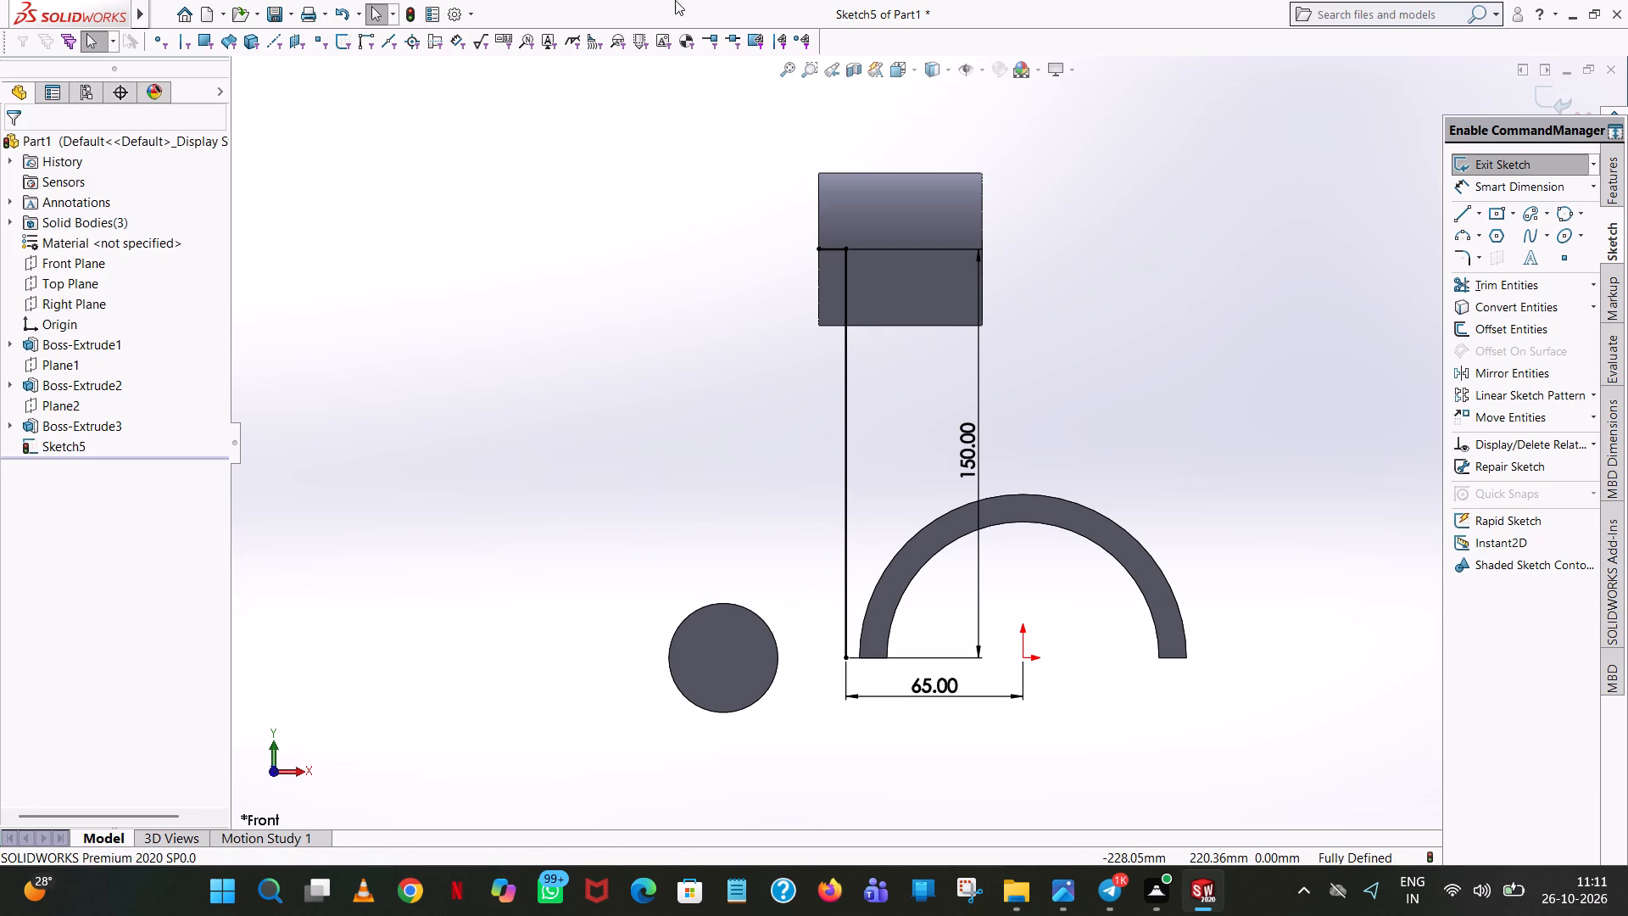
# Sketch a center circle of 20 mm radius over the small side cylinder's outline, centred on that cylinder.
pyautogui.click(1582, 211)
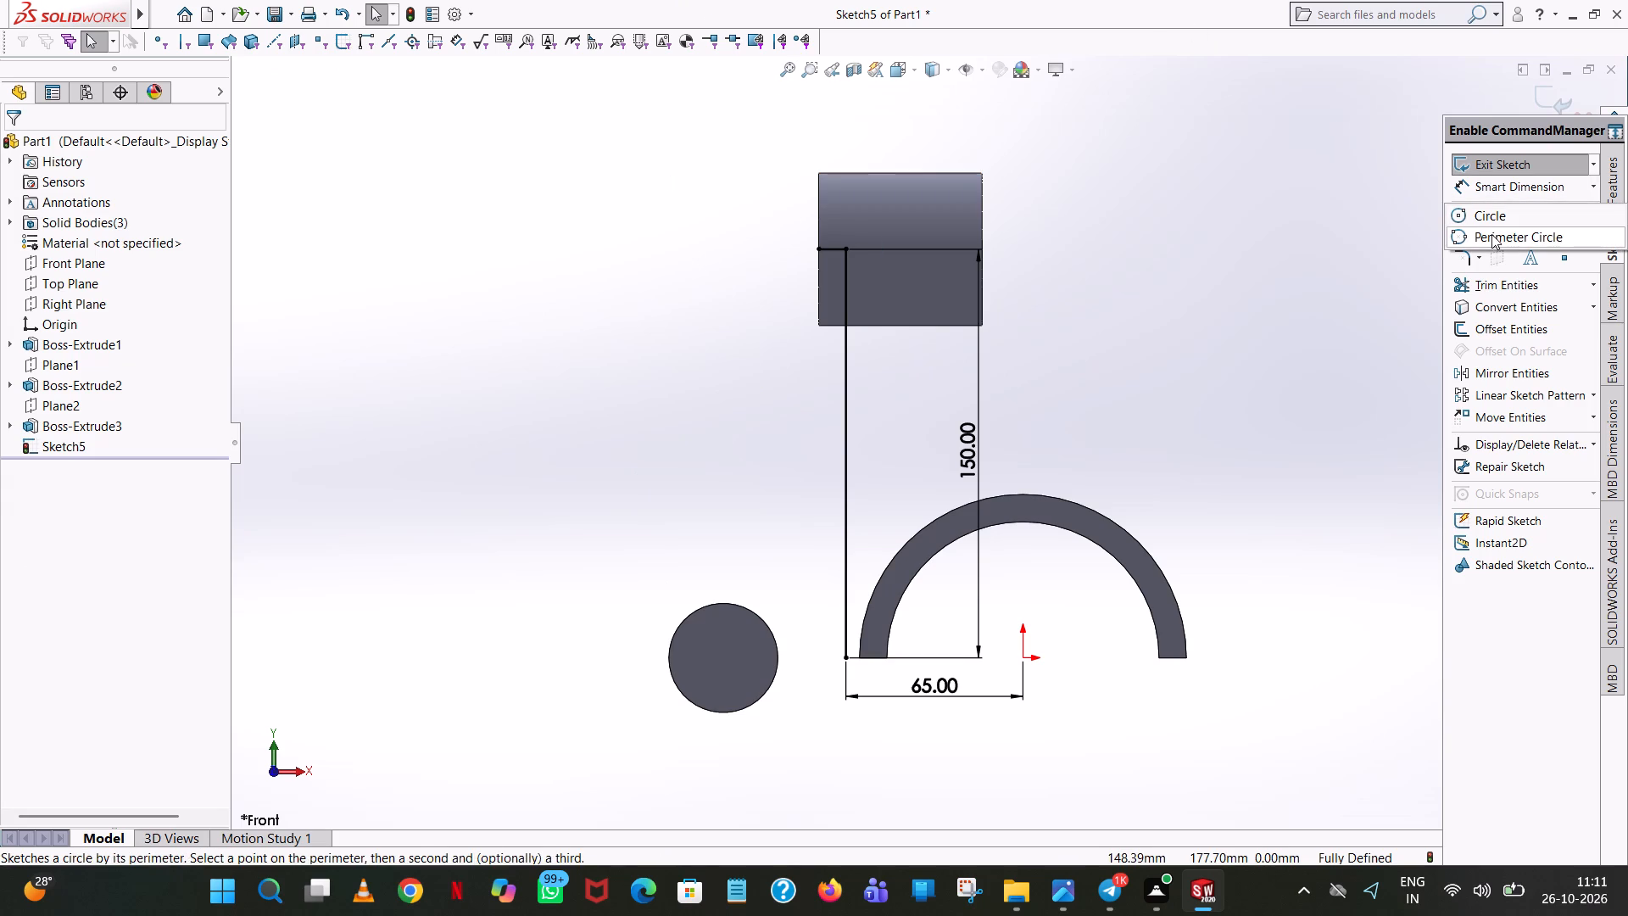
pyautogui.click(1508, 212)
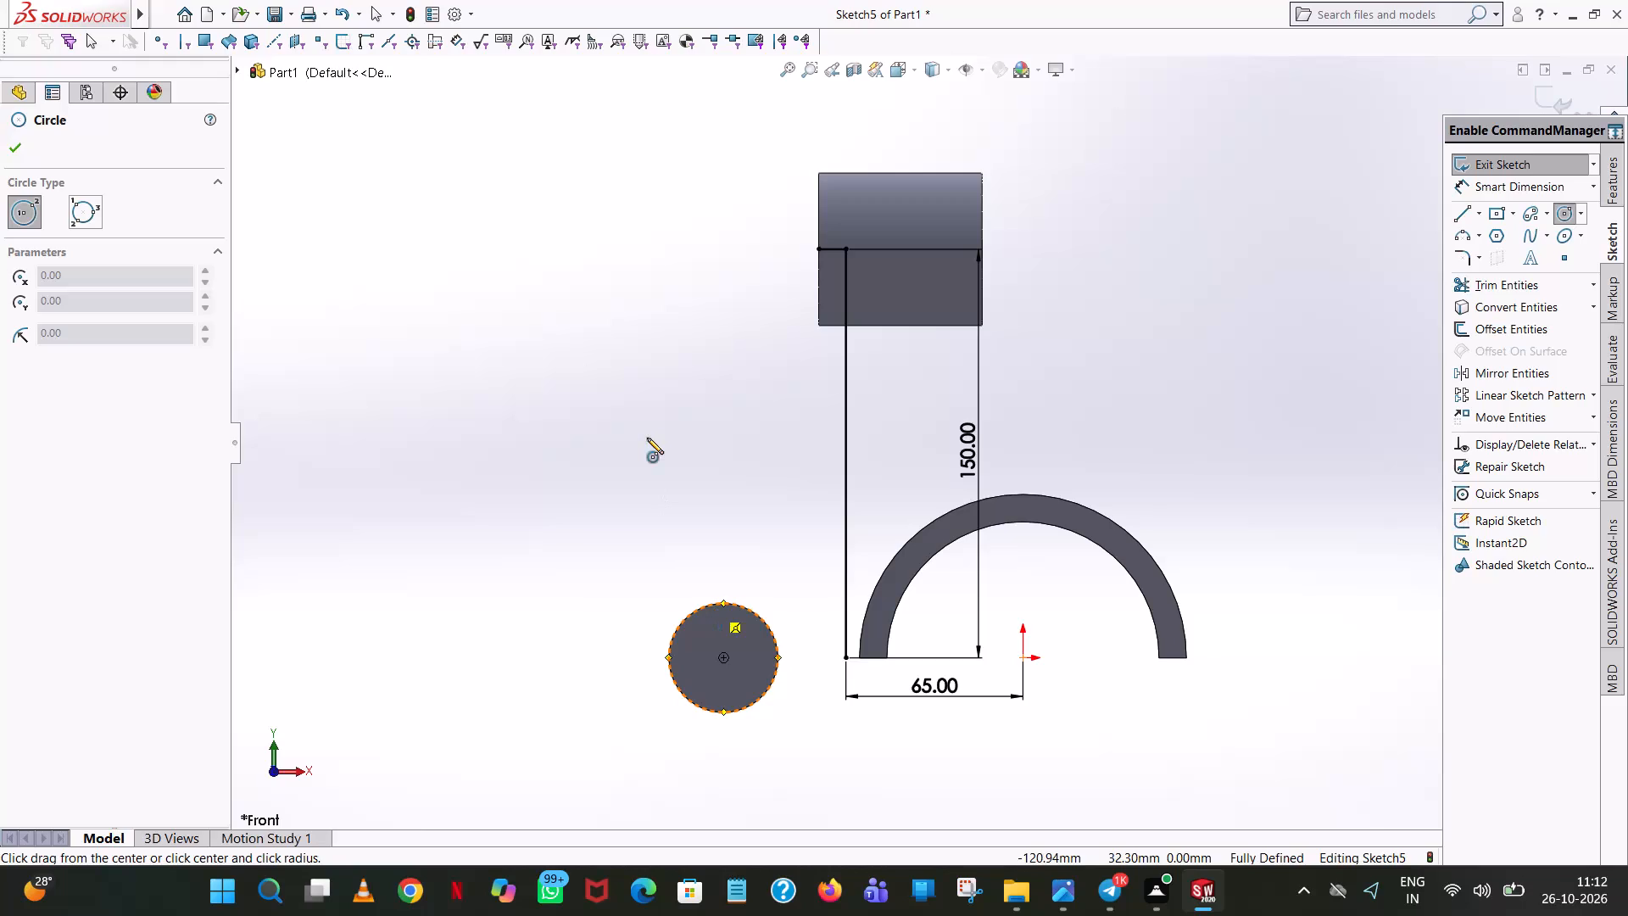
pyautogui.click(724, 657)
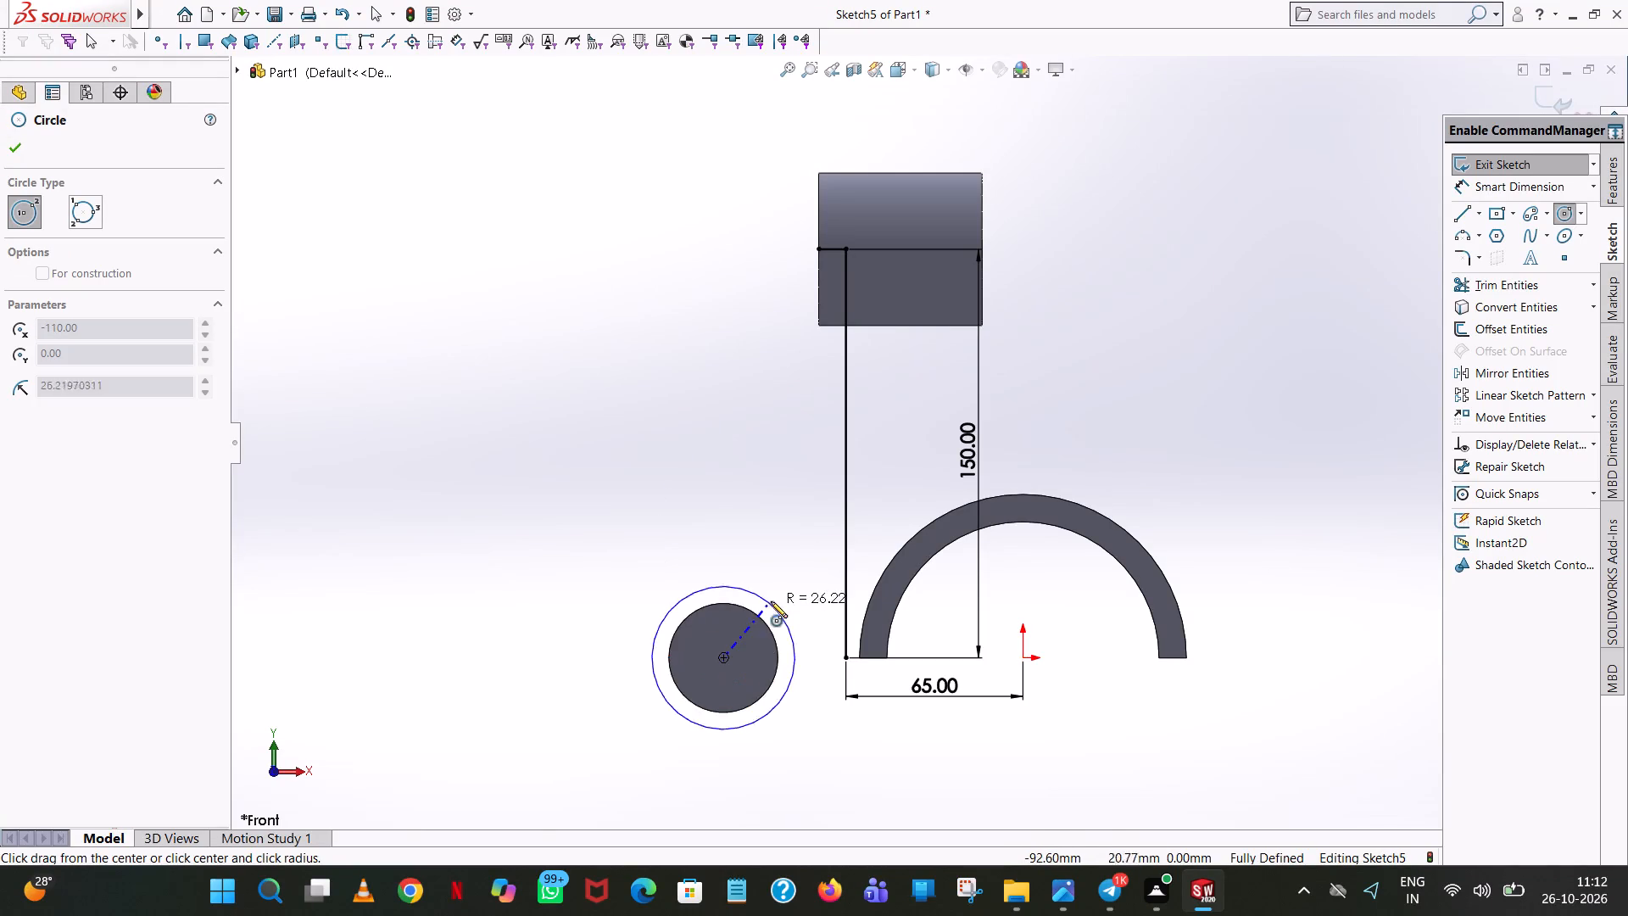
pyautogui.click(757, 615)
pyautogui.rightClick(757, 615)
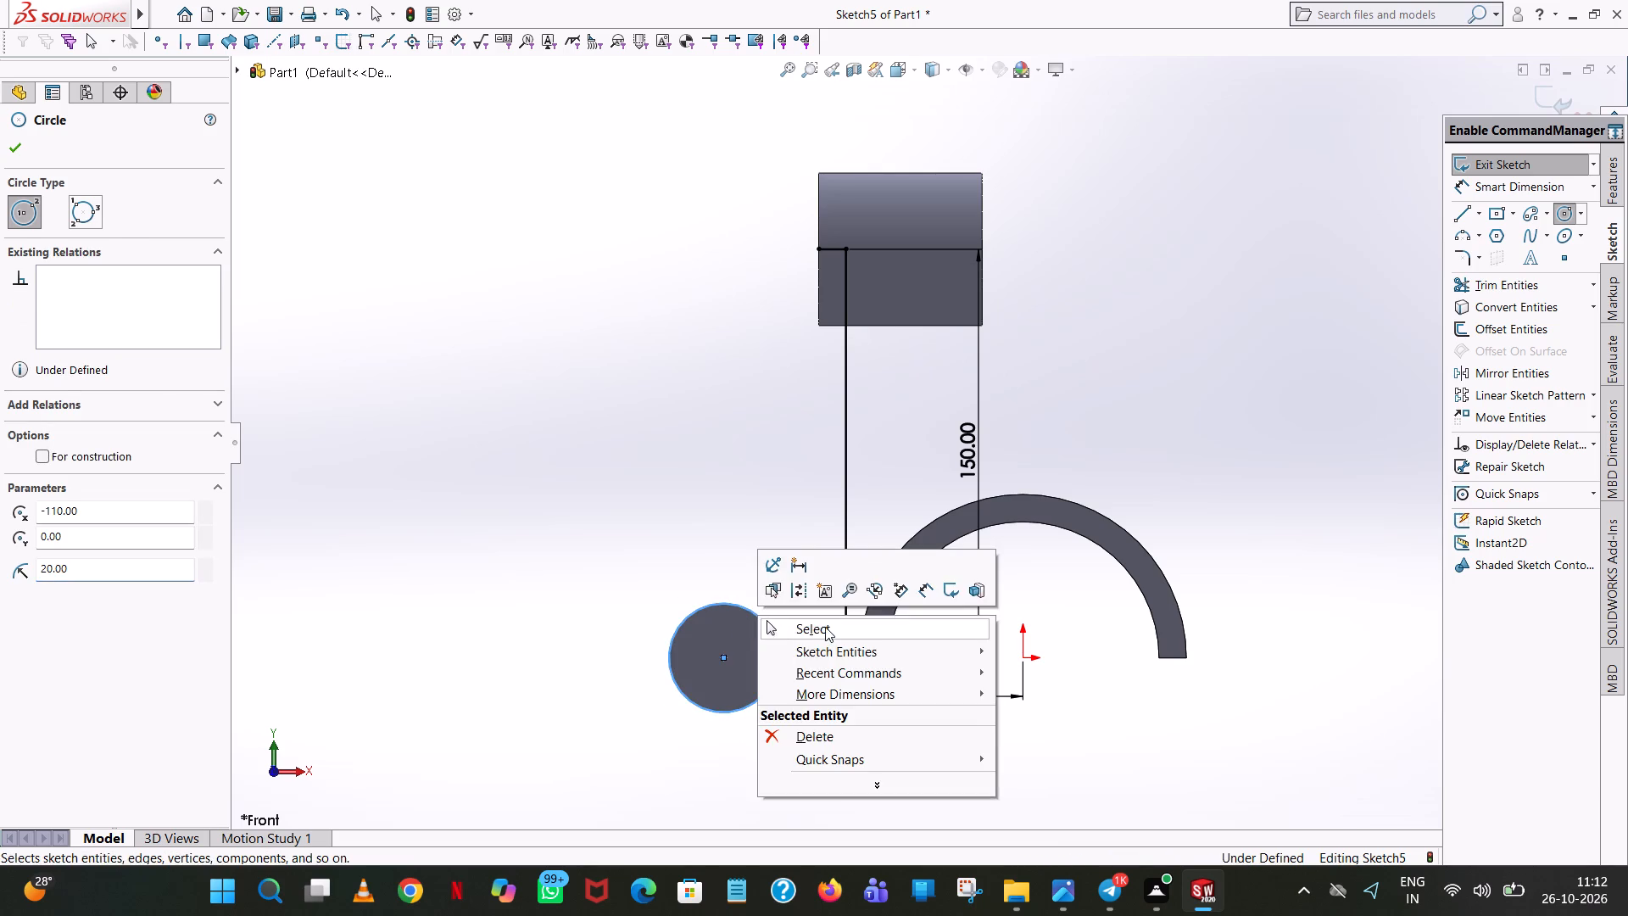
pyautogui.click(825, 627)
# Sketch a perimeter circle of about 36 mm radius tangent to the side cylinder's circle and the vertical line.
pyautogui.click(1584, 207)
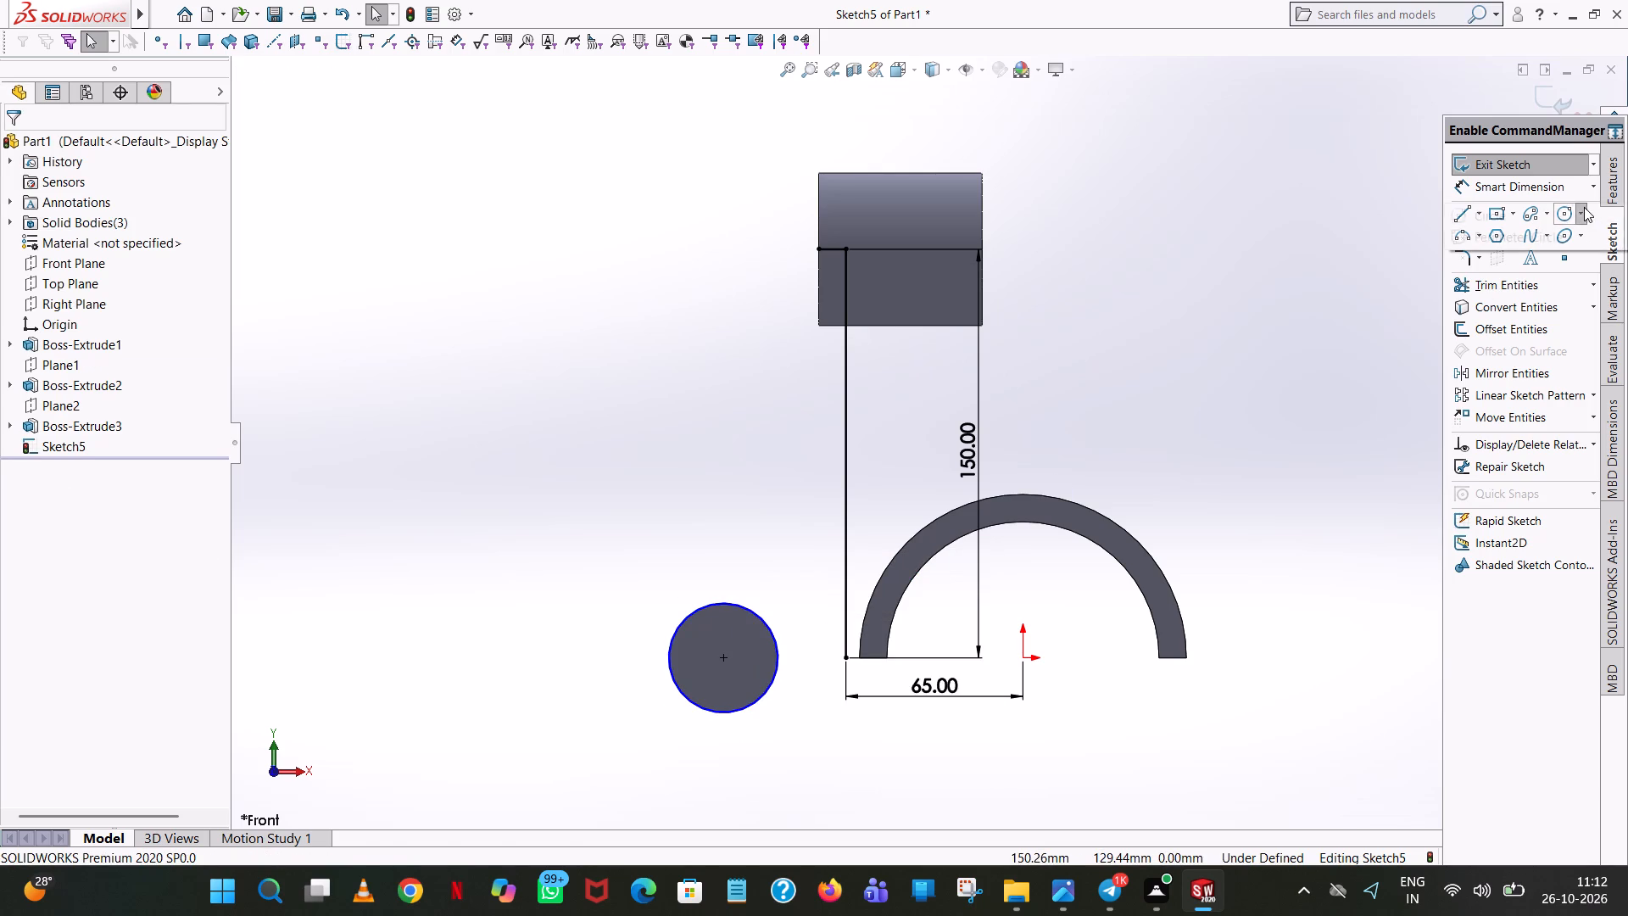
pyautogui.click(1581, 235)
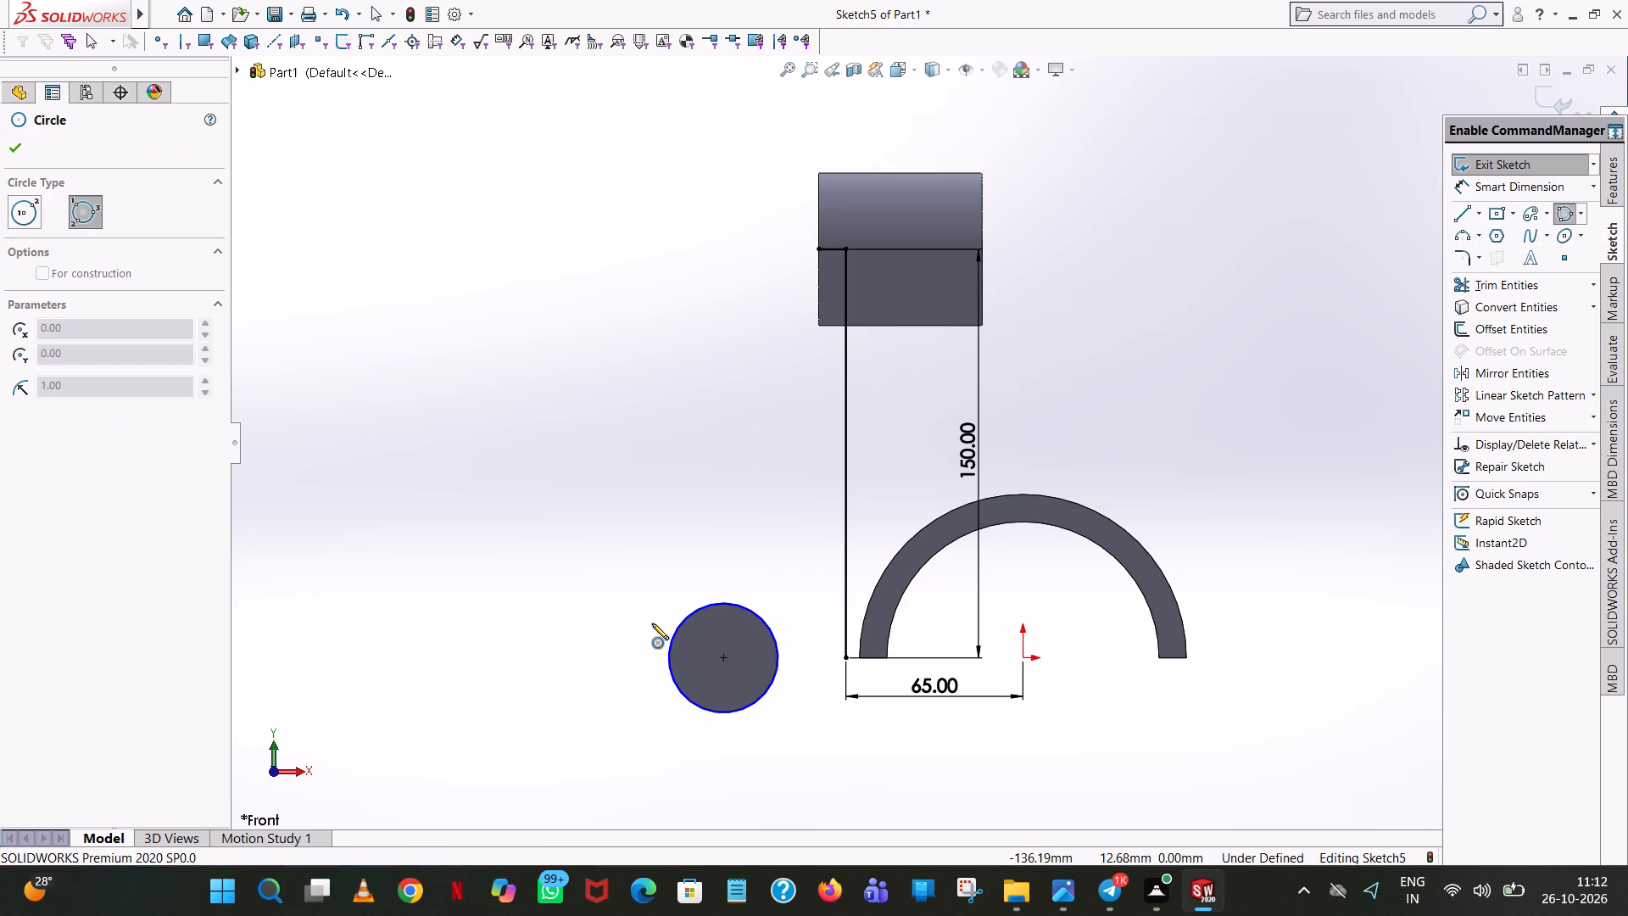
pyautogui.click(744, 608)
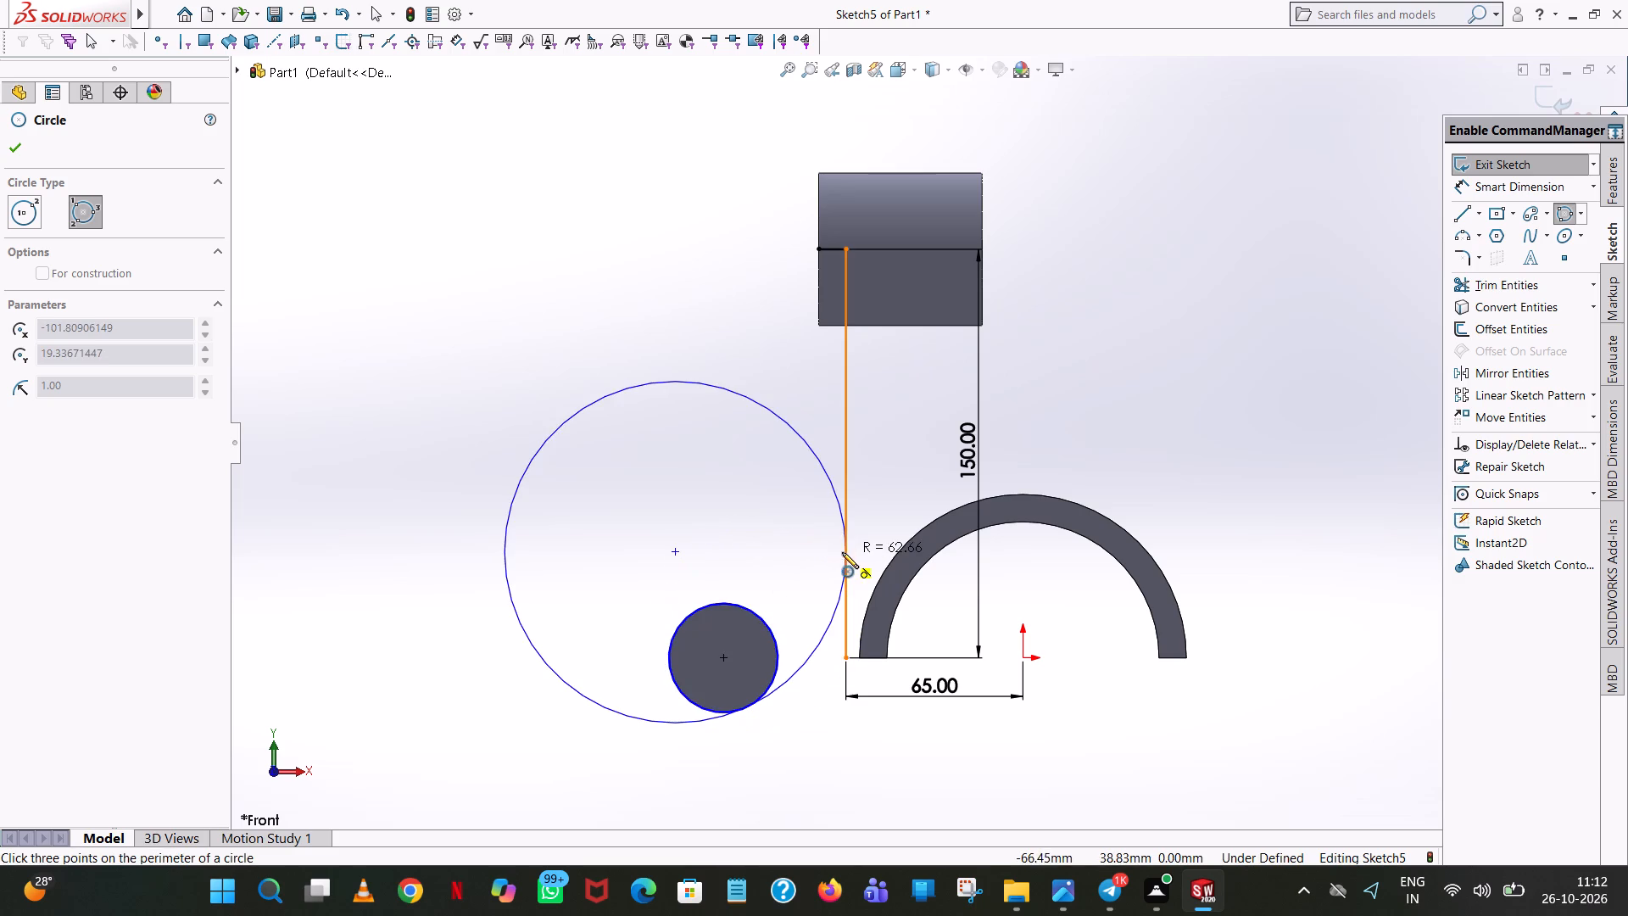
pyautogui.click(842, 552)
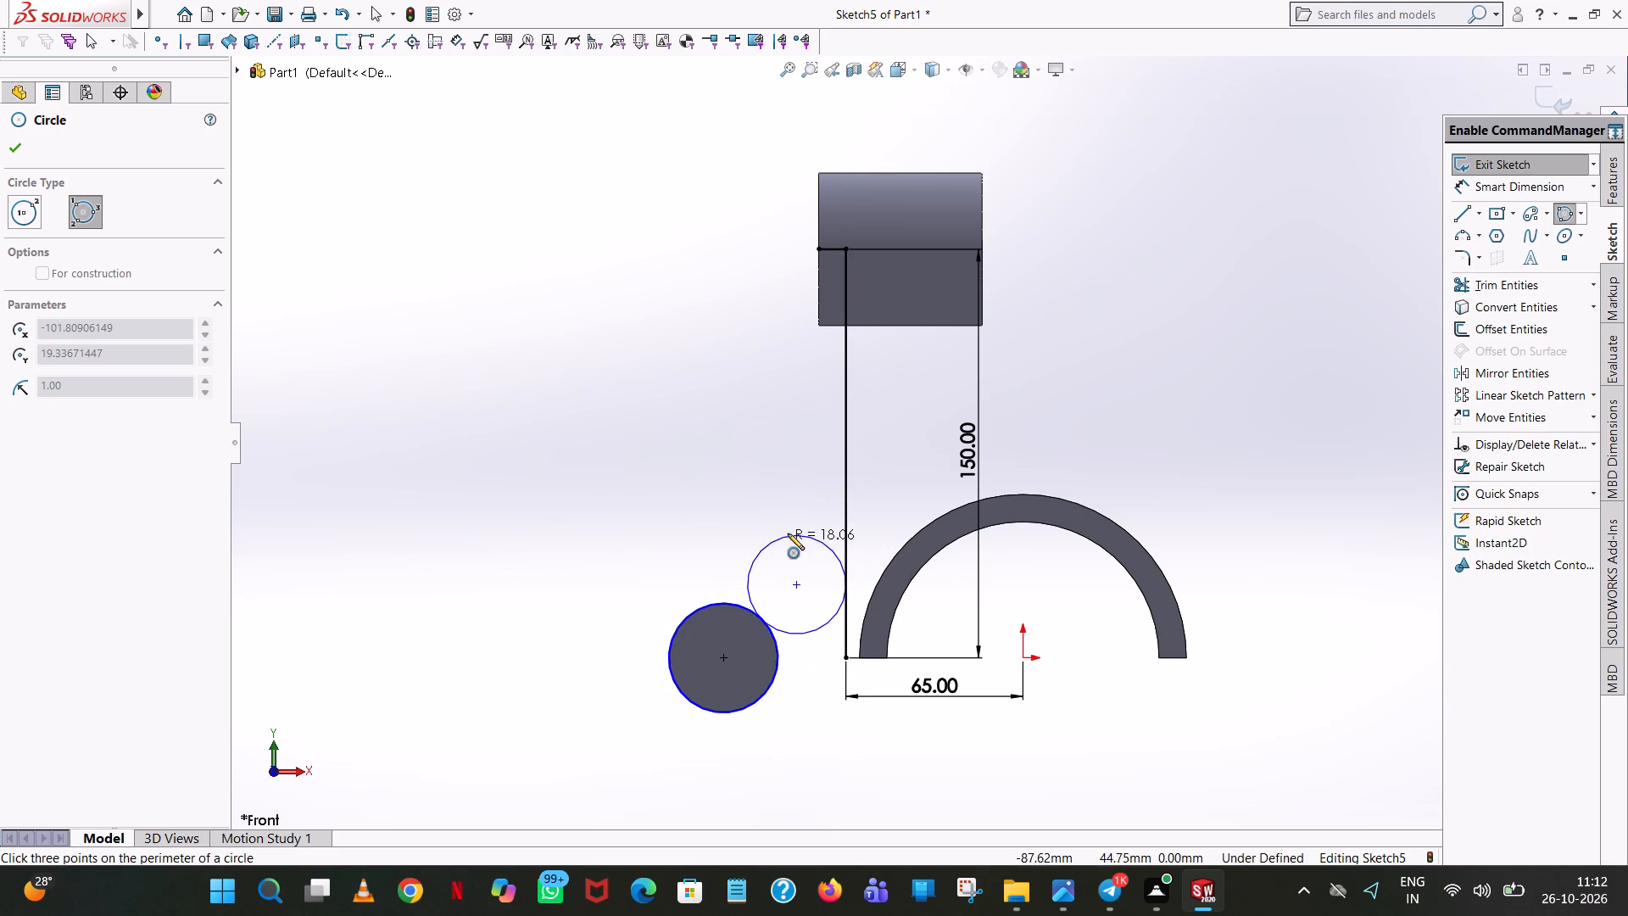
pyautogui.click(705, 420)
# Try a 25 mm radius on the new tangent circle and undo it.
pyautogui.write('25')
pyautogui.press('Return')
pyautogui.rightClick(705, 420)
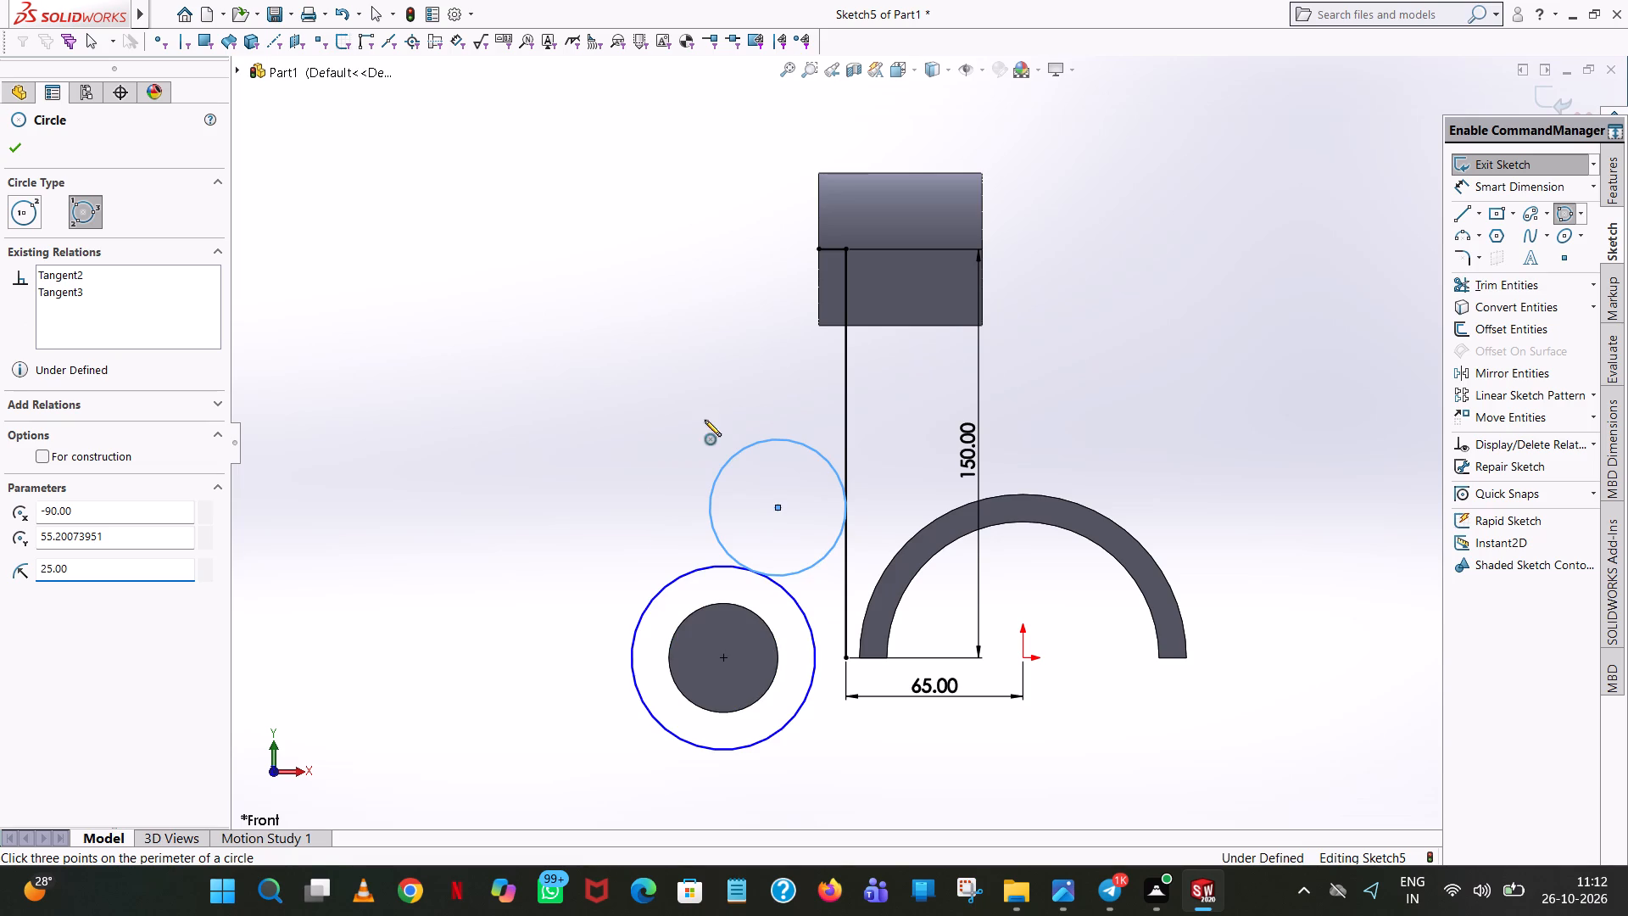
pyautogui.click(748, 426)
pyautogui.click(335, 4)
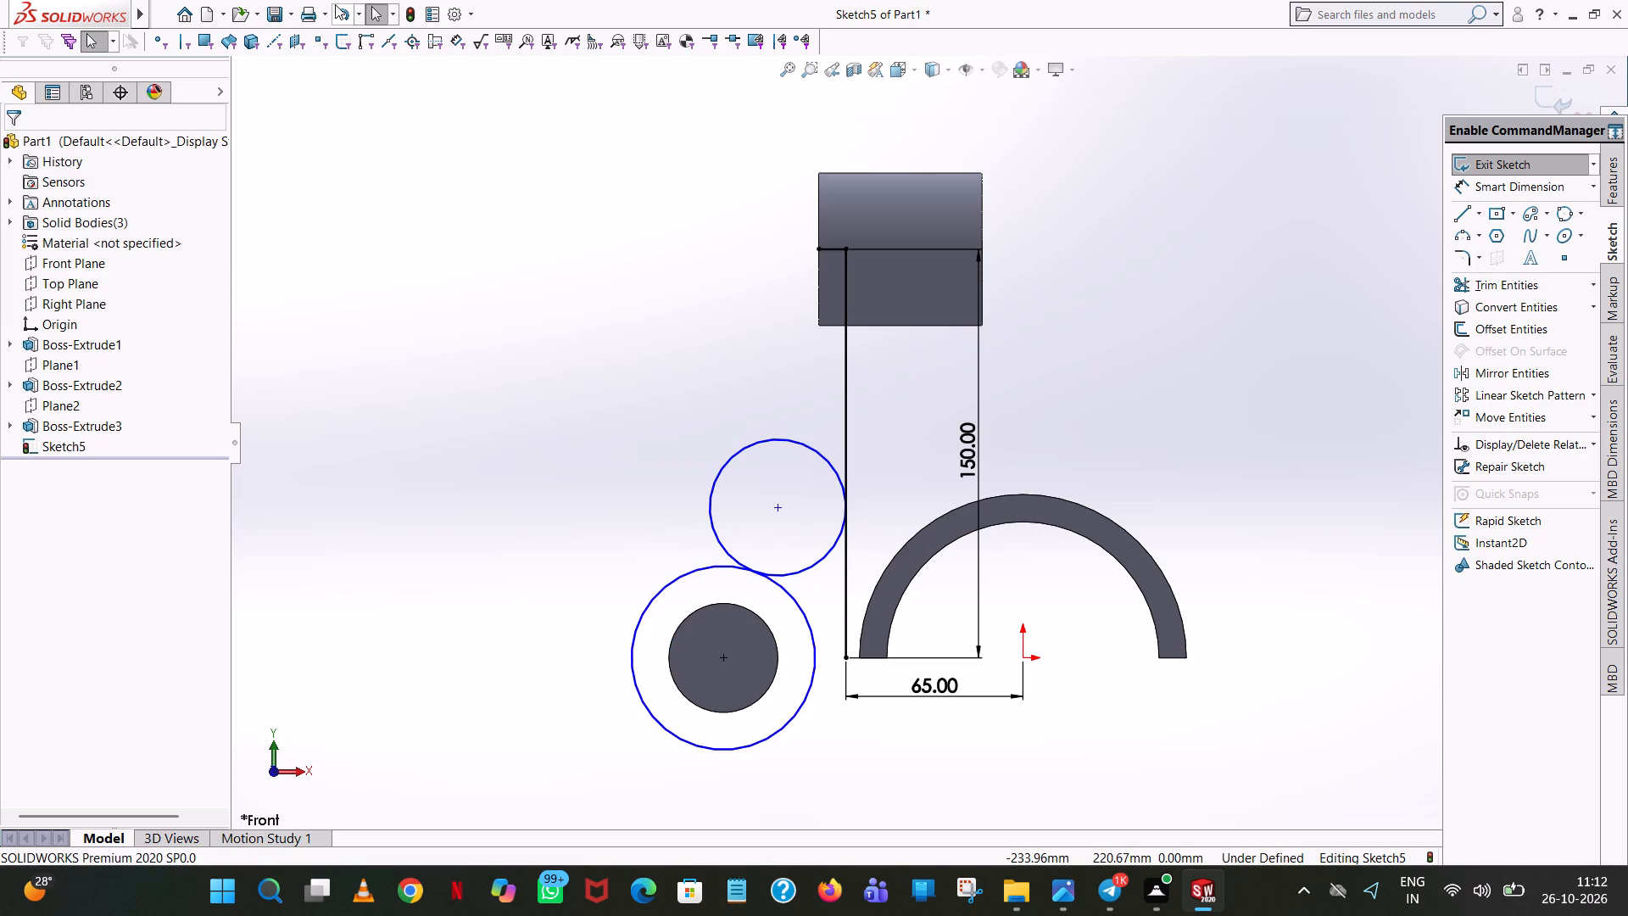
# Dimension the diameter of the sketched circle on the small side cylinder.
pyautogui.click(1506, 182)
pyautogui.click(673, 637)
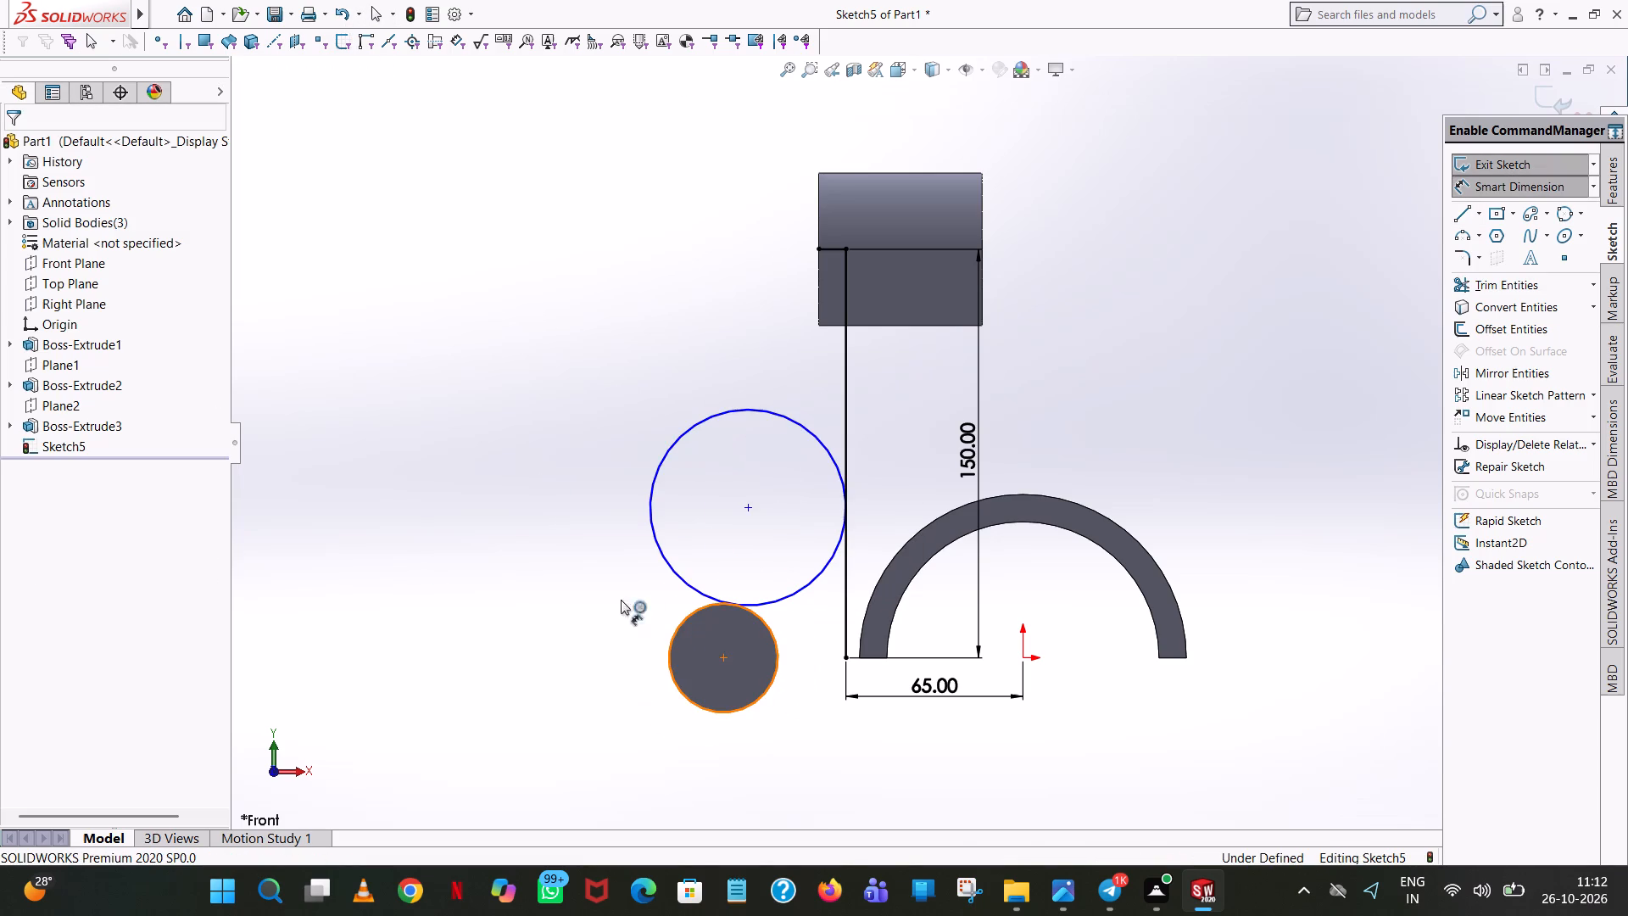
pyautogui.click(389, 437)
pyautogui.click(316, 417)
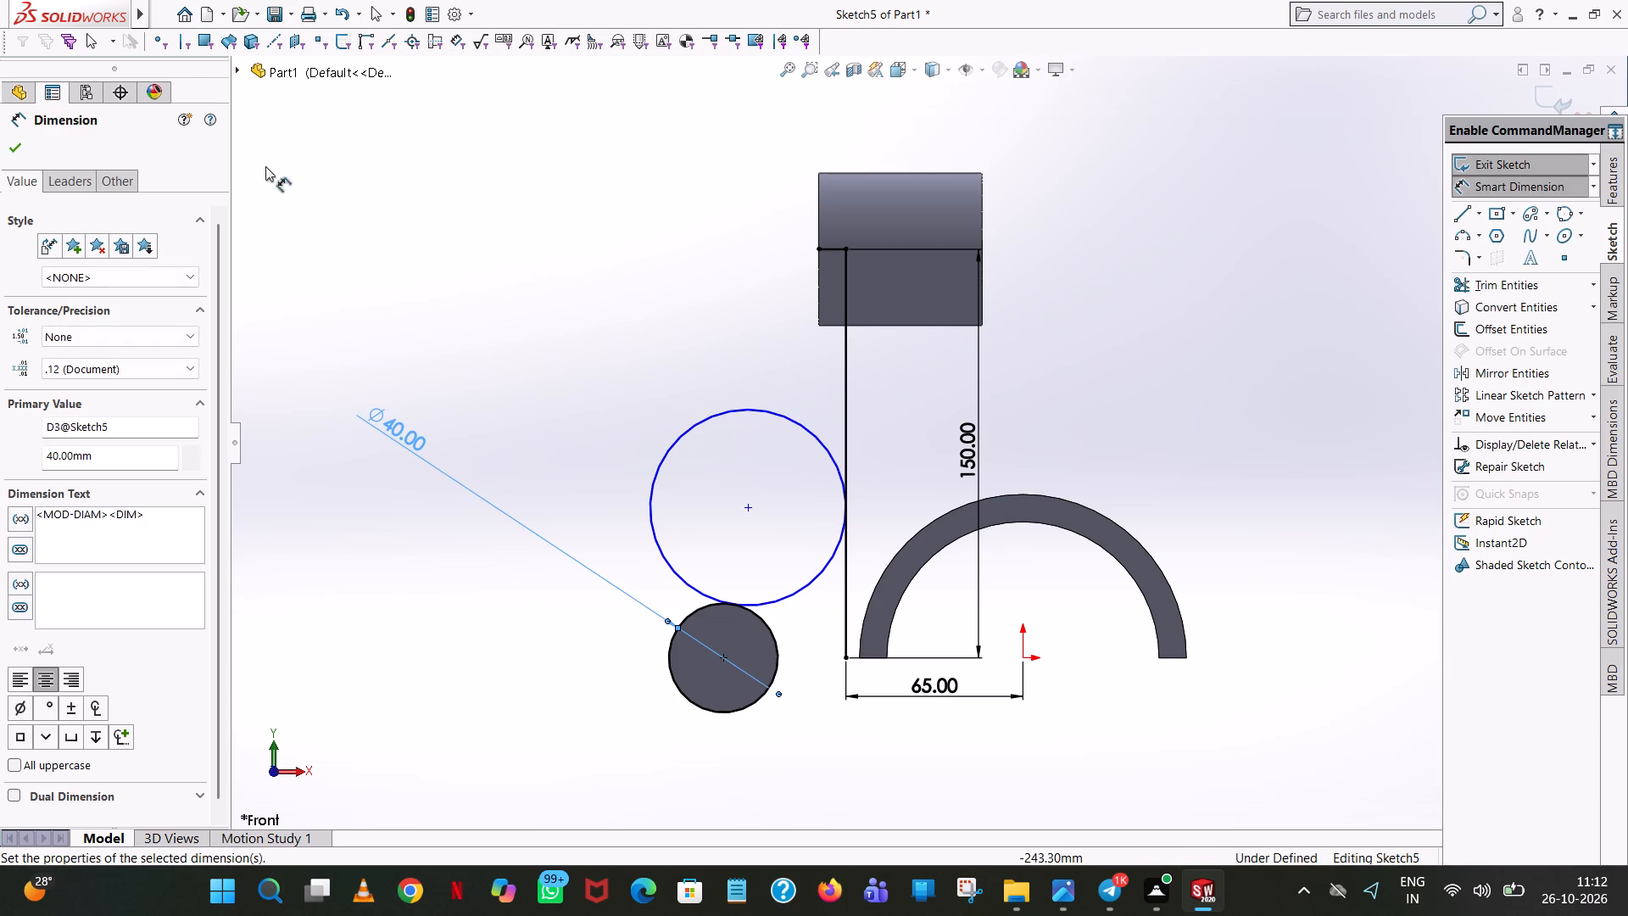
pyautogui.click(20, 142)
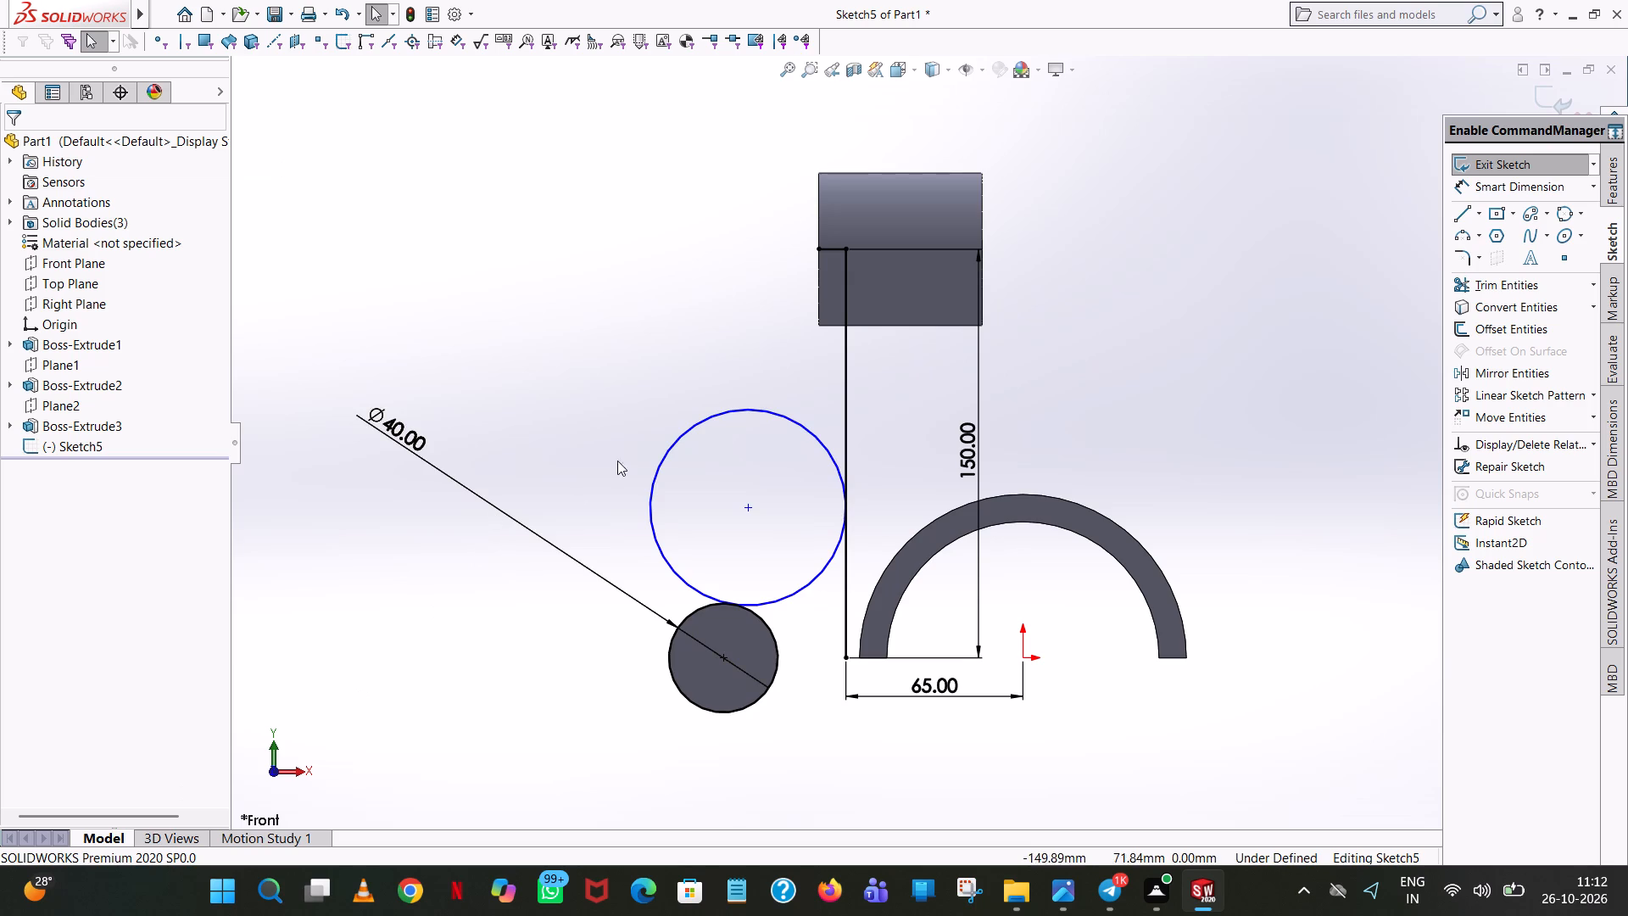
# Set the radius of the circle tangent to the side circle and vertical line to 25 mm.
pyautogui.click(662, 455)
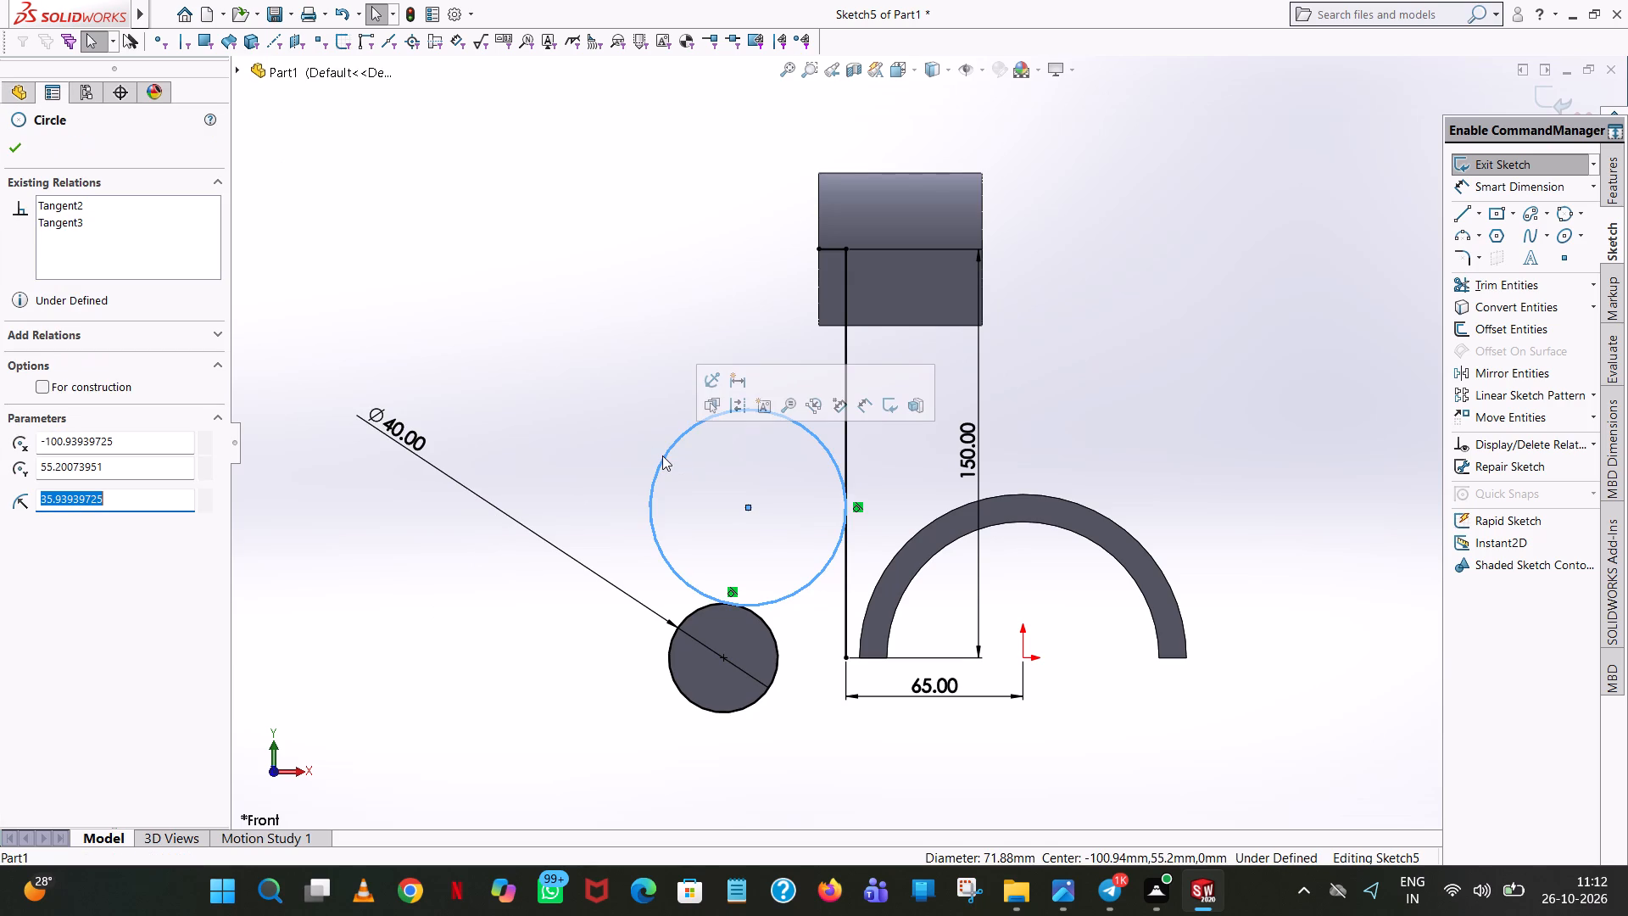
pyautogui.write('25')
pyautogui.press('Return')
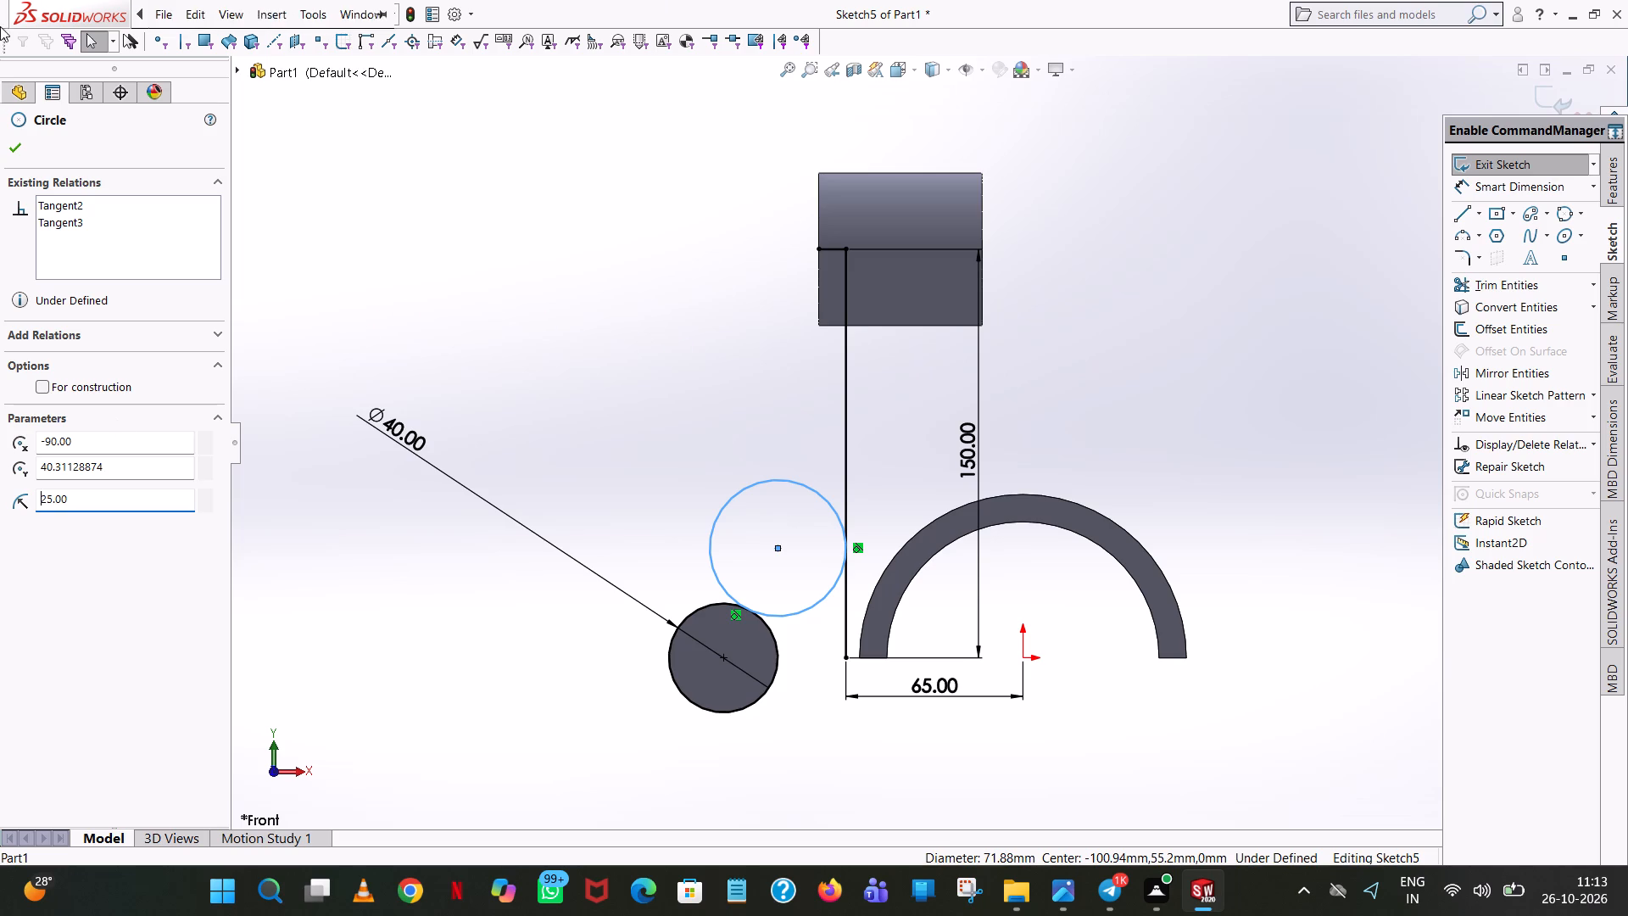
pyautogui.click(4, 137)
pyautogui.click(458, 245)
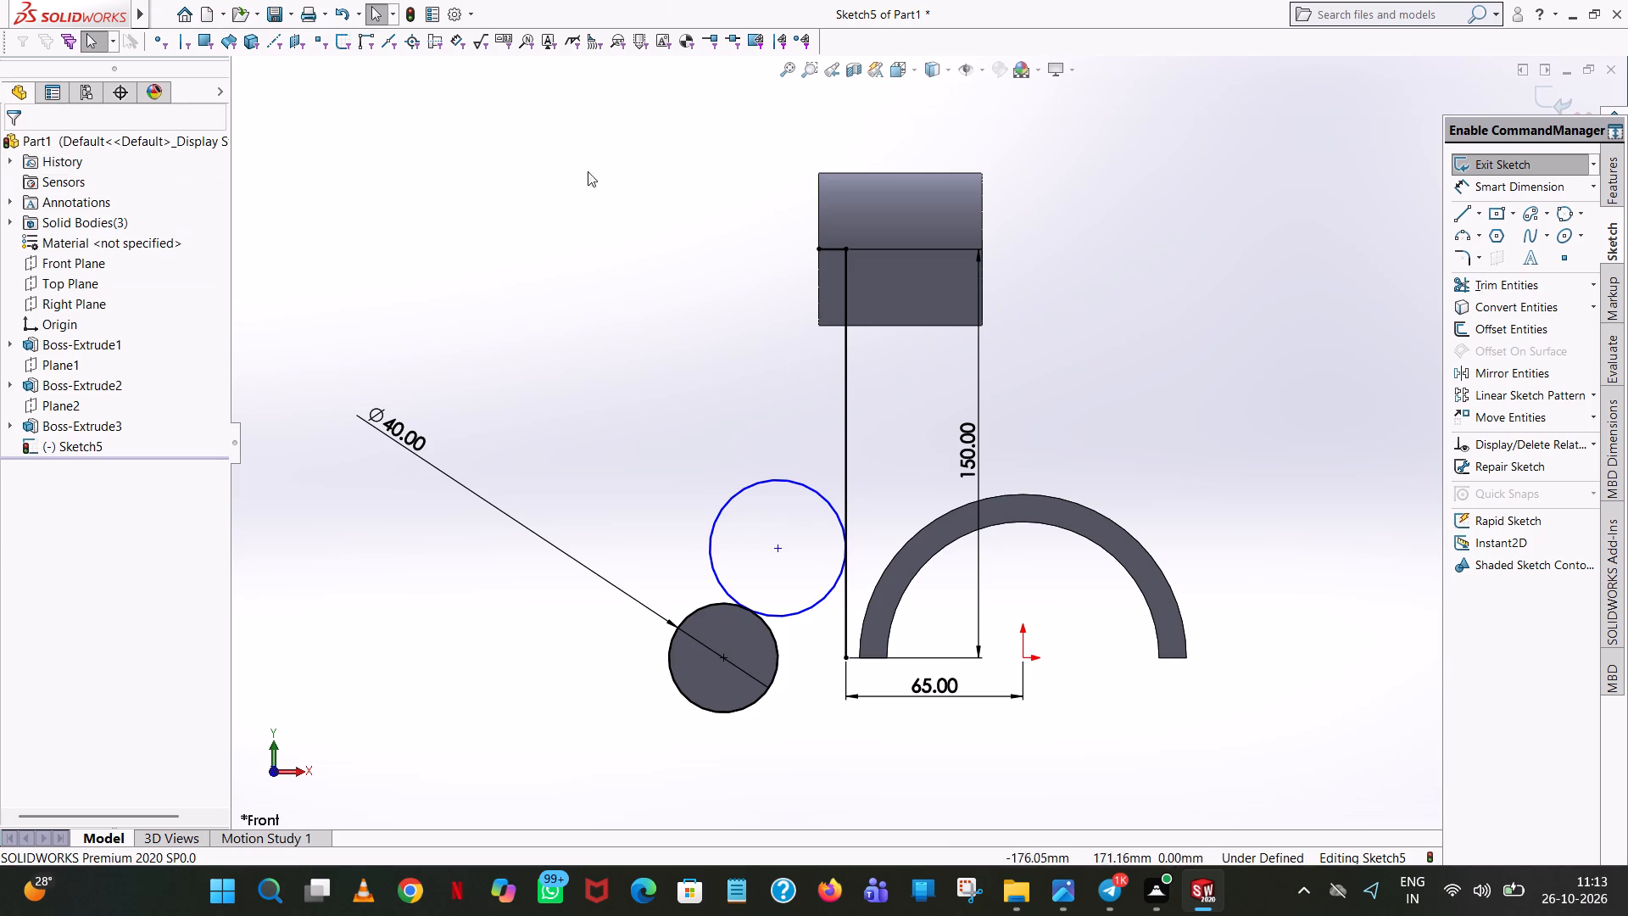
# Trim the tangent circle to its lower connecting arc, and trim away the vertical line below the arc and the short horizontal line.
pyautogui.click(1554, 288)
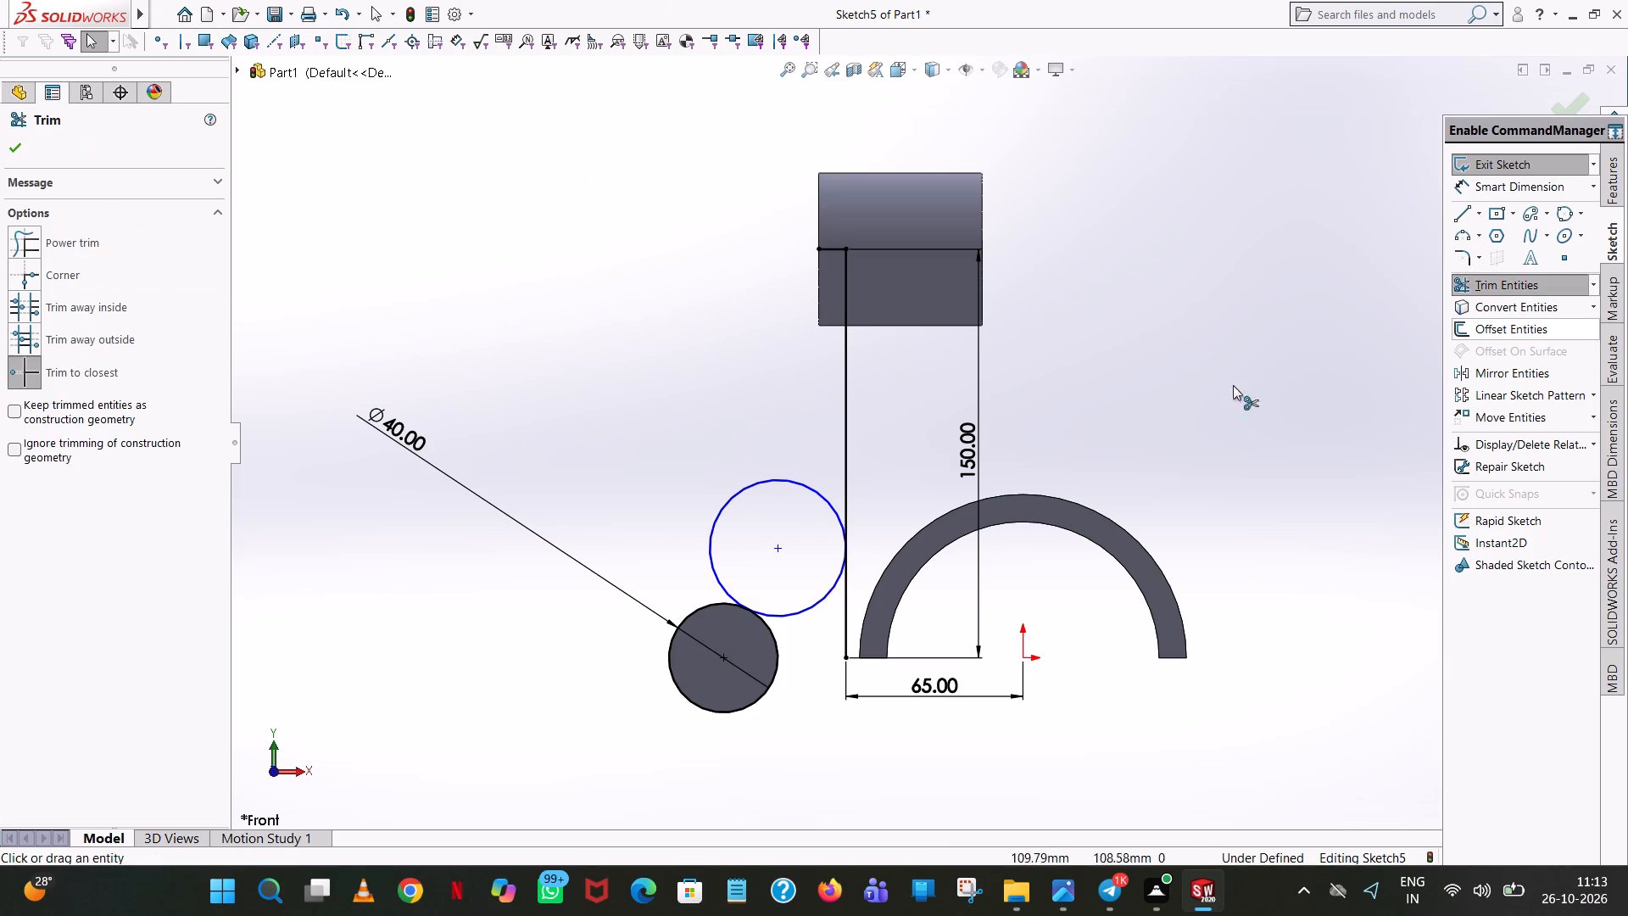
pyautogui.click(751, 481)
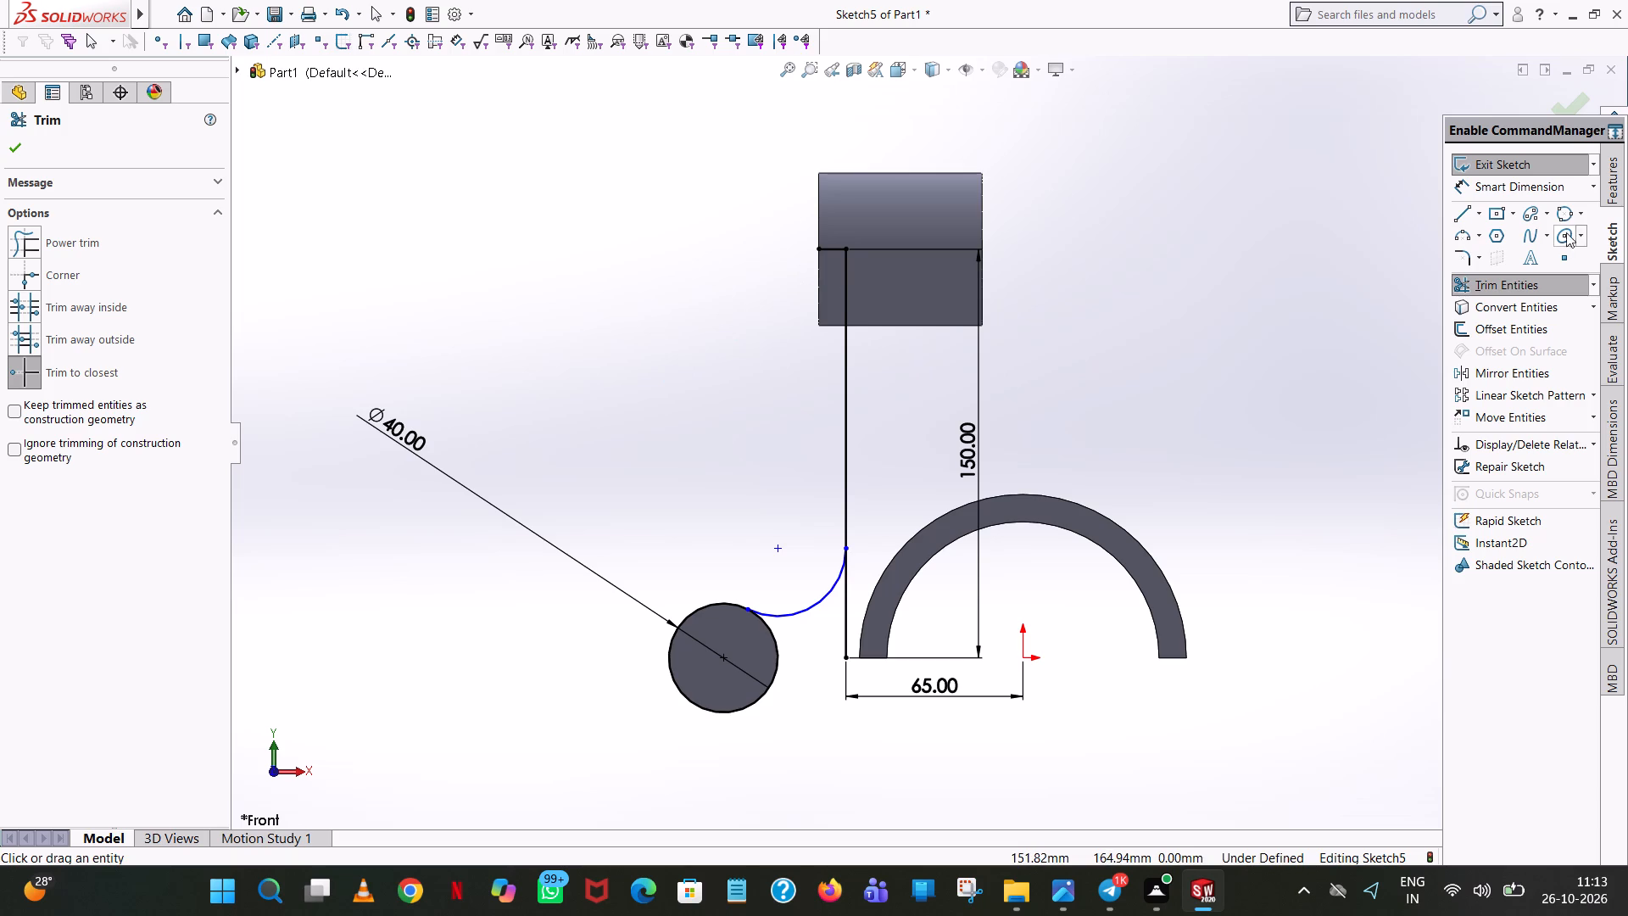
pyautogui.click(842, 612)
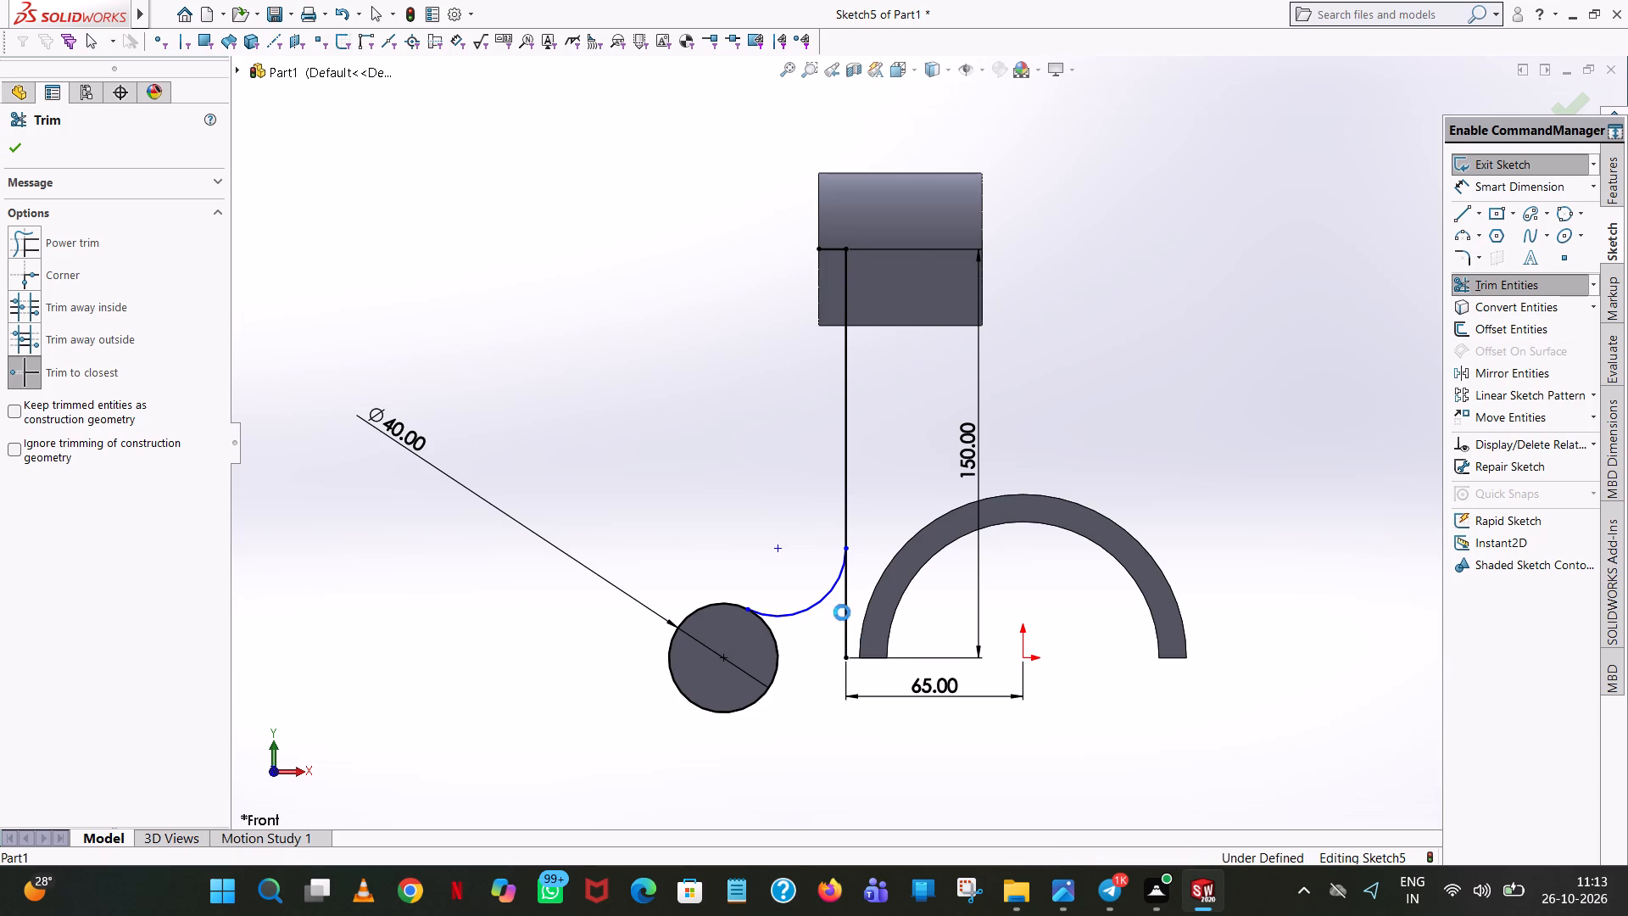
pyautogui.click(887, 460)
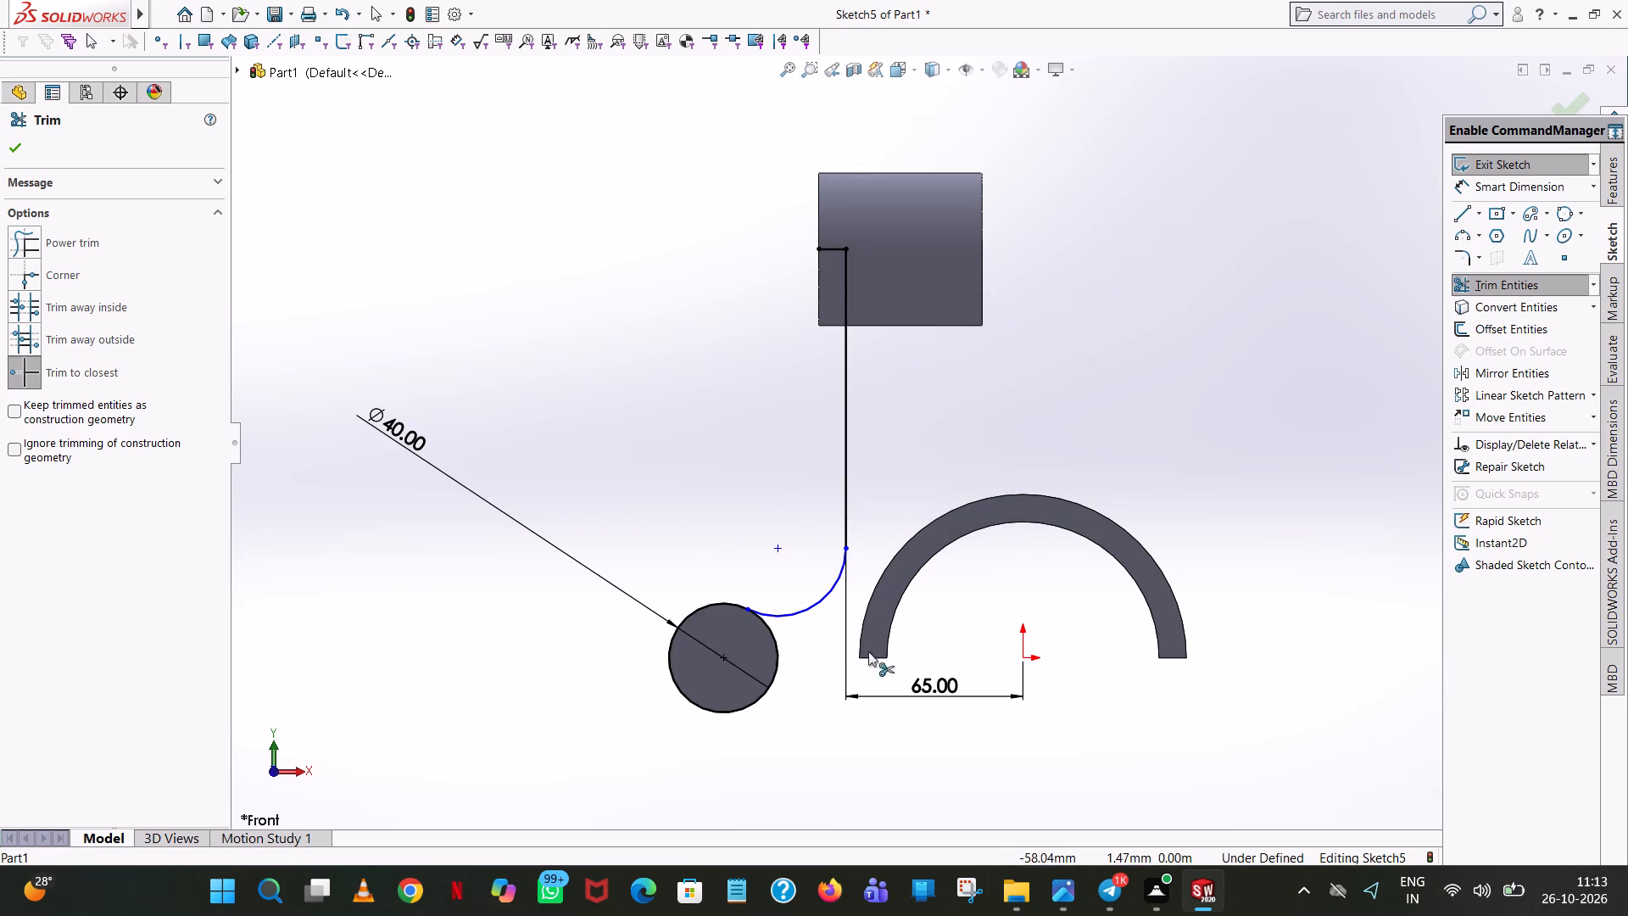
pyautogui.click(845, 665)
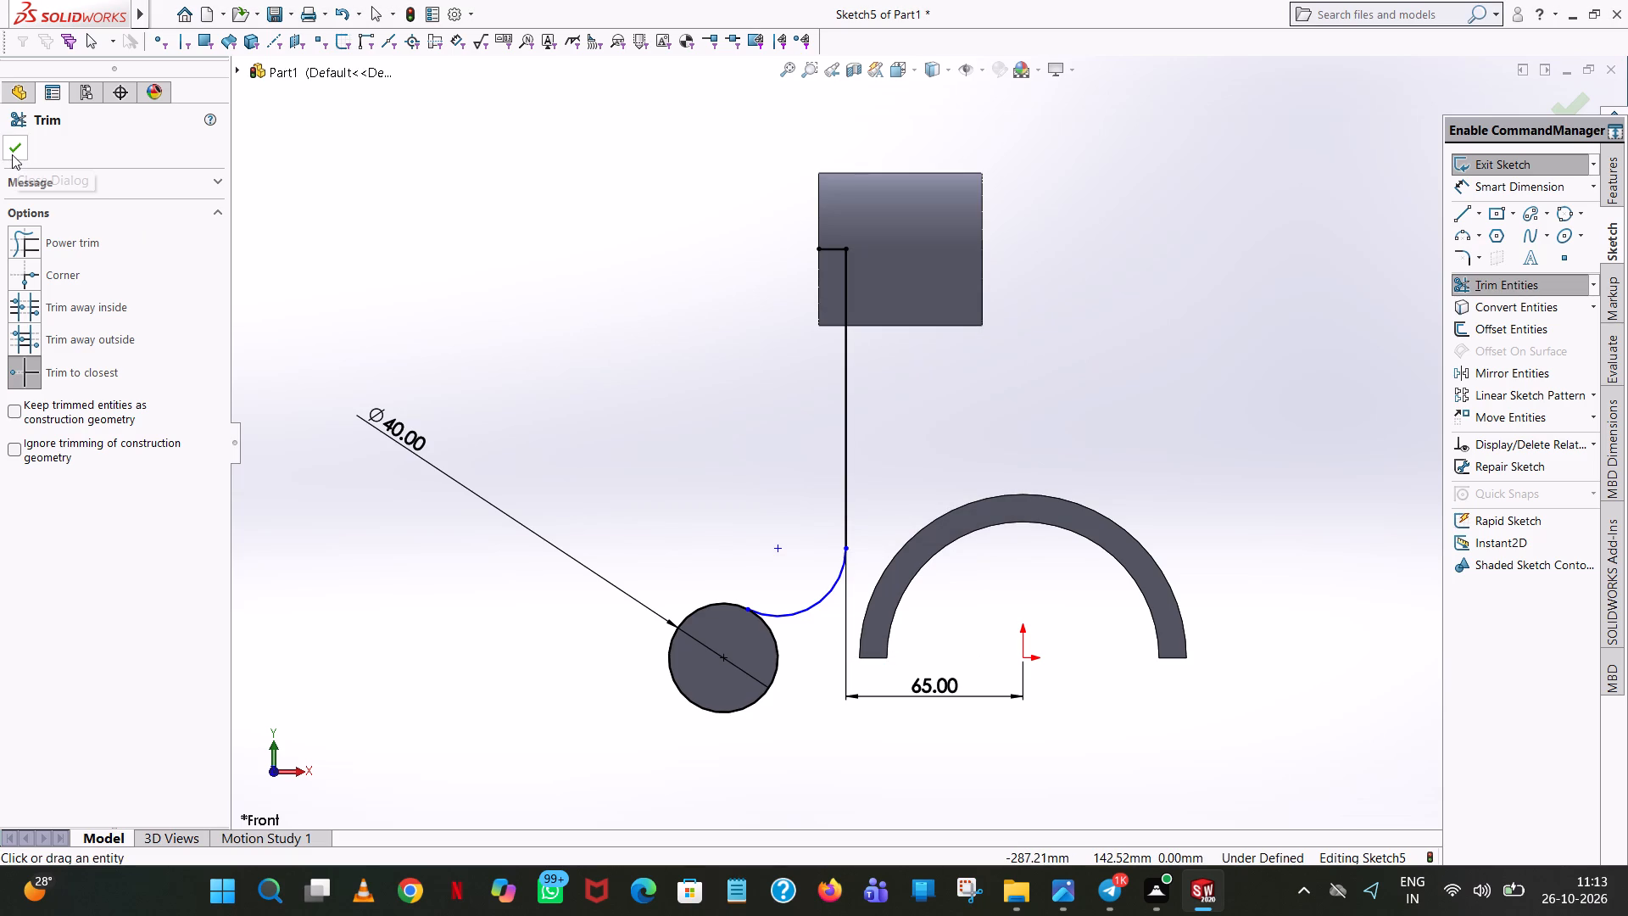
pyautogui.click(822, 248)
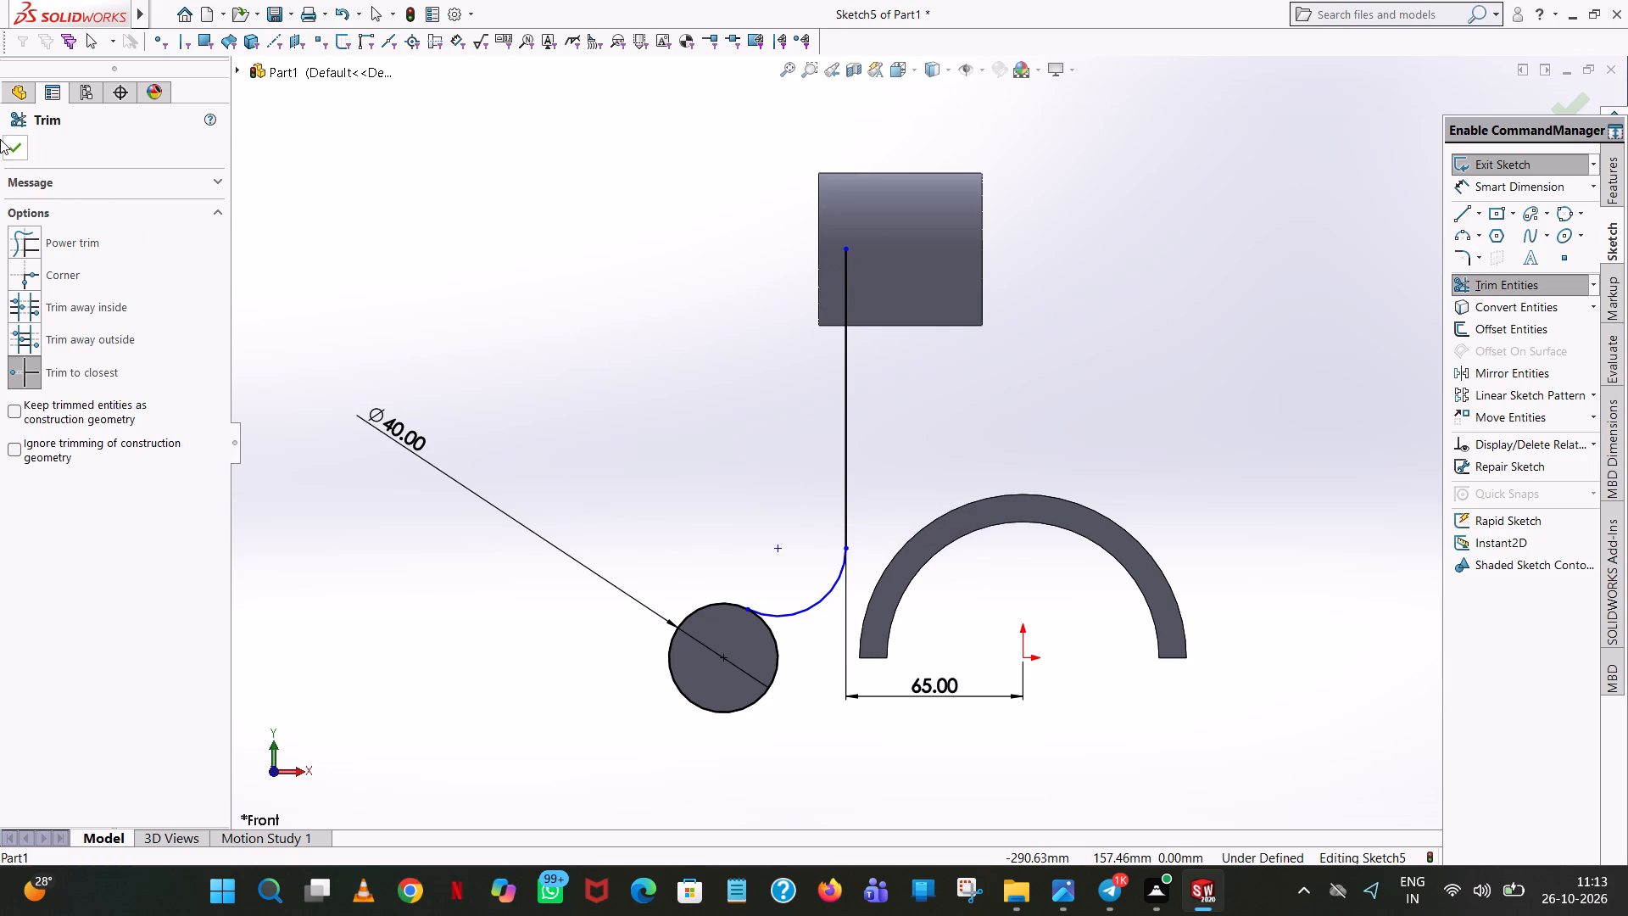
pyautogui.click(8, 142)
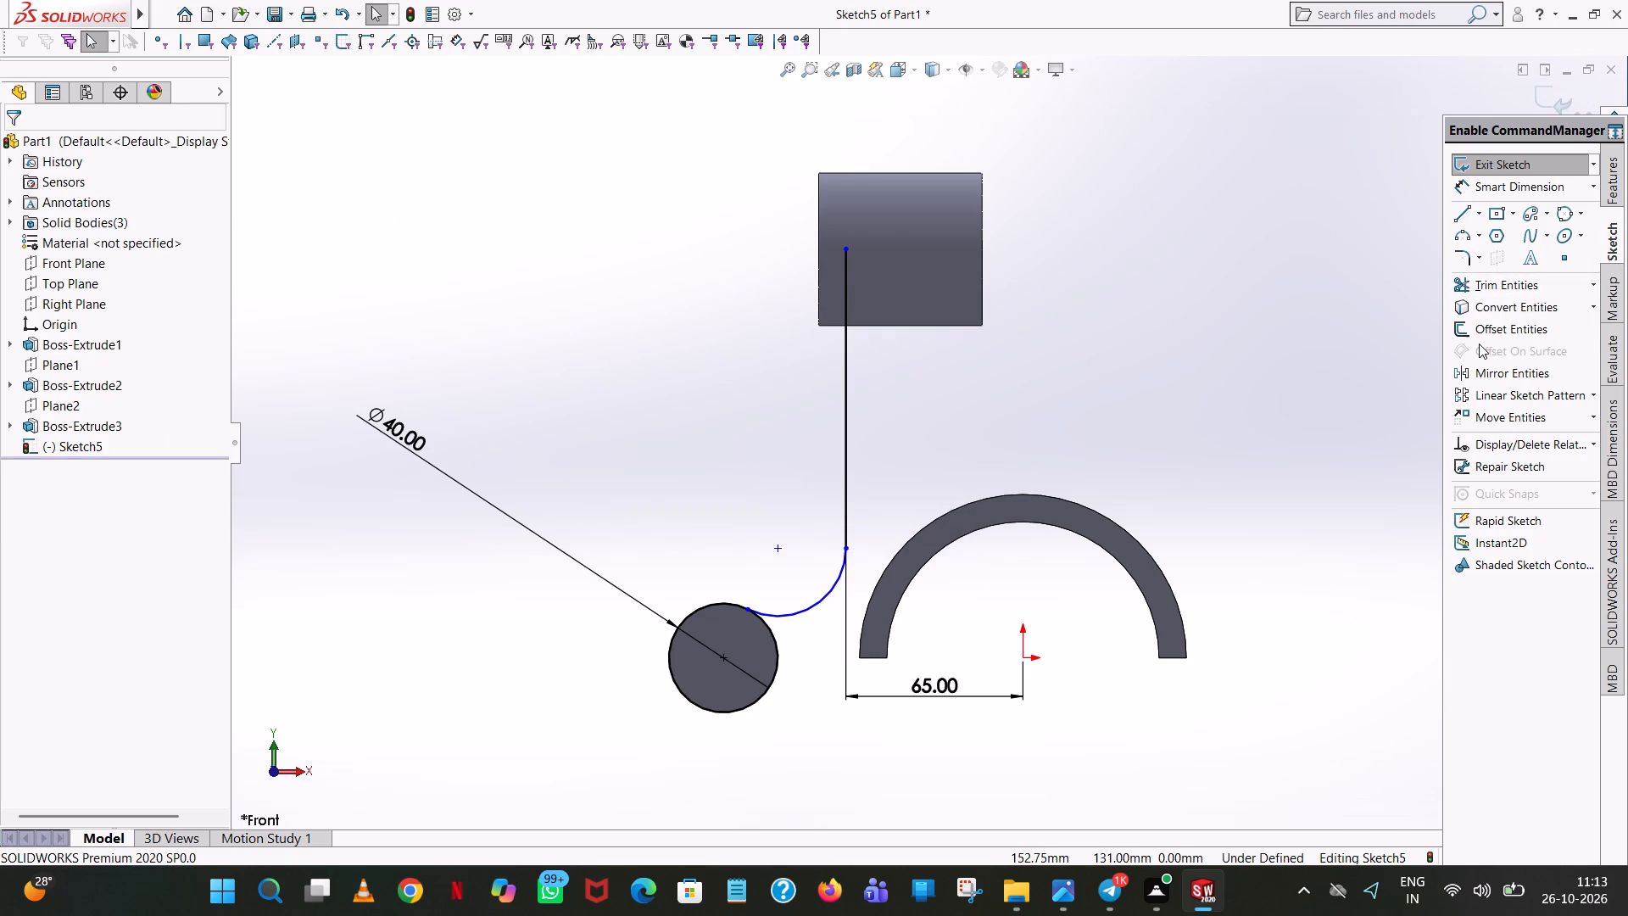
# Offset the connected vertical line and arc by 10 mm toward the half-ring, using the reversed direction.
pyautogui.click(1493, 334)
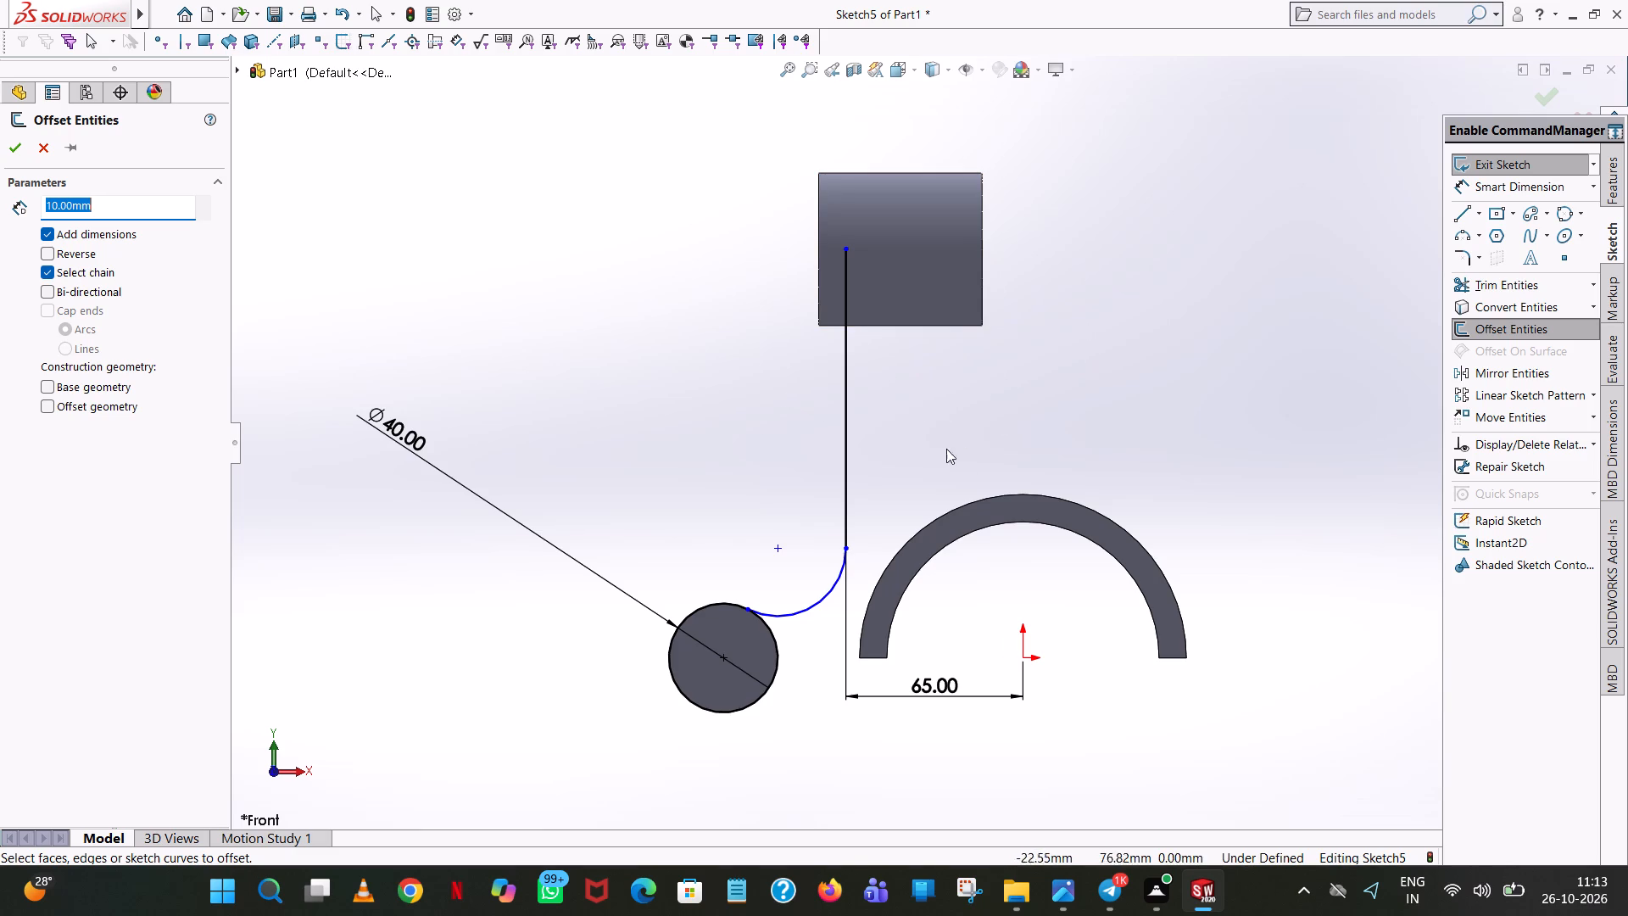
pyautogui.click(845, 408)
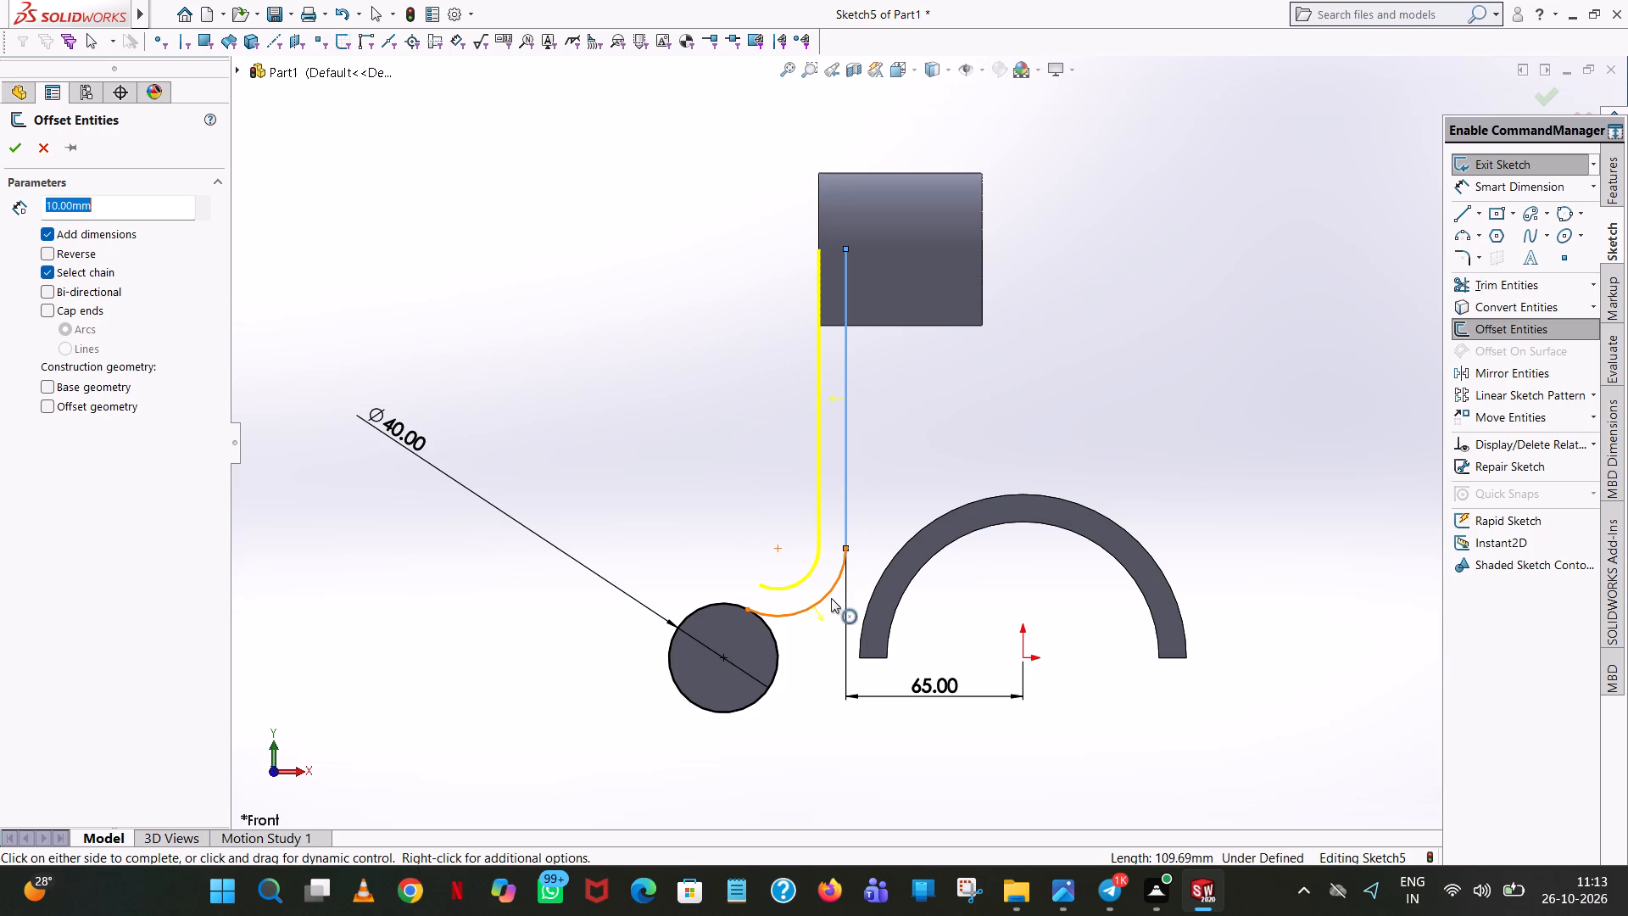
pyautogui.click(47, 253)
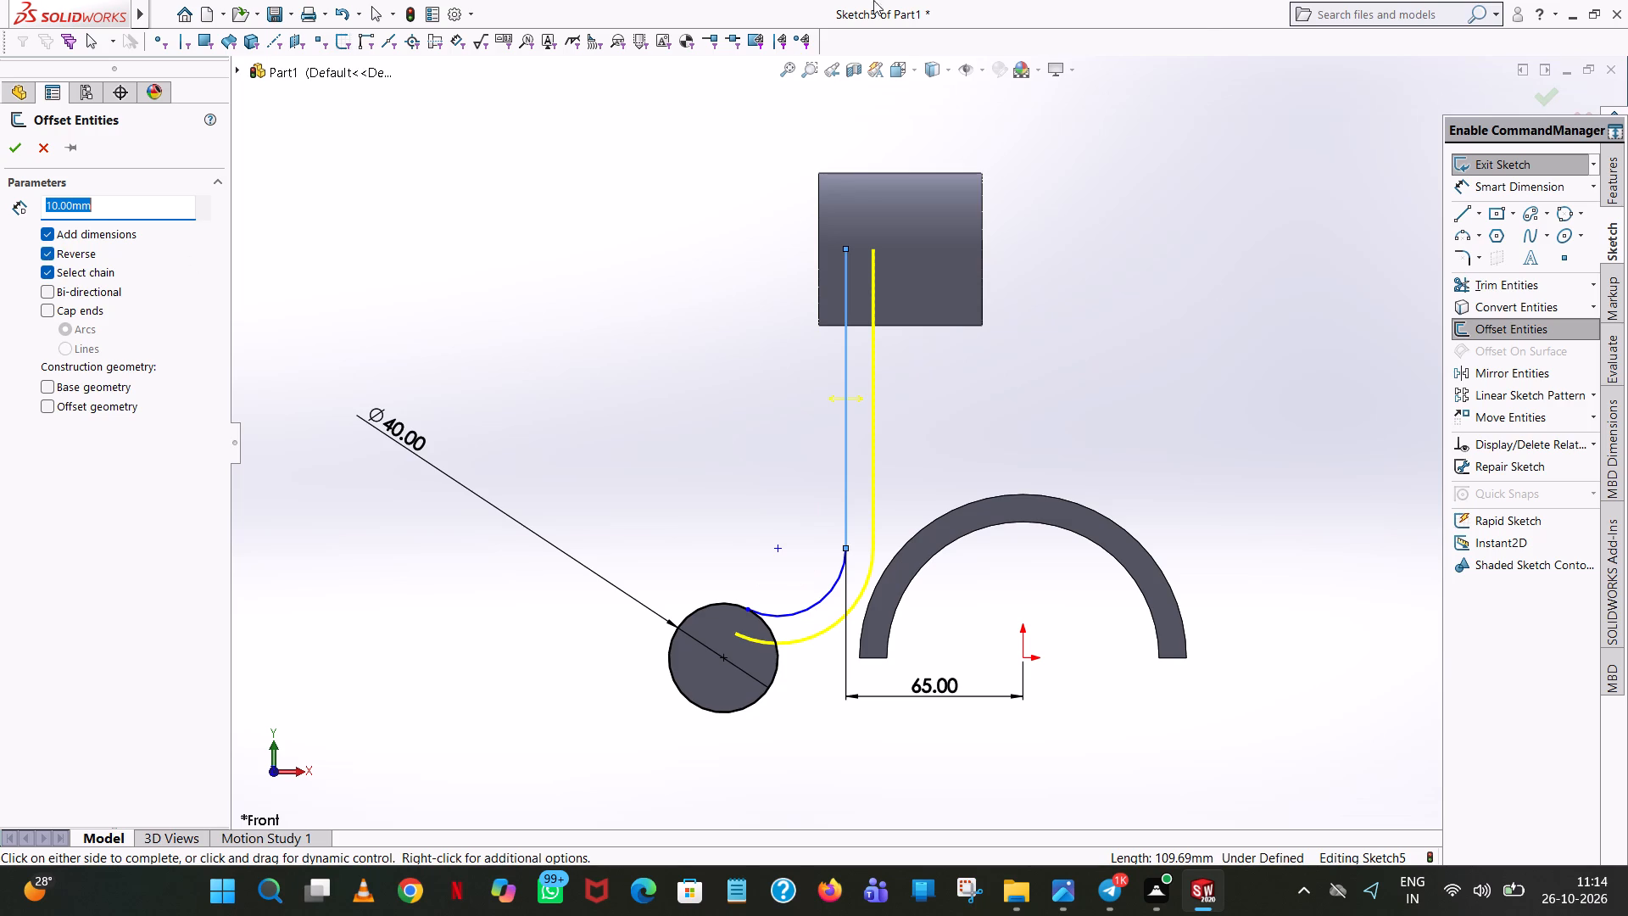
pyautogui.click(9, 143)
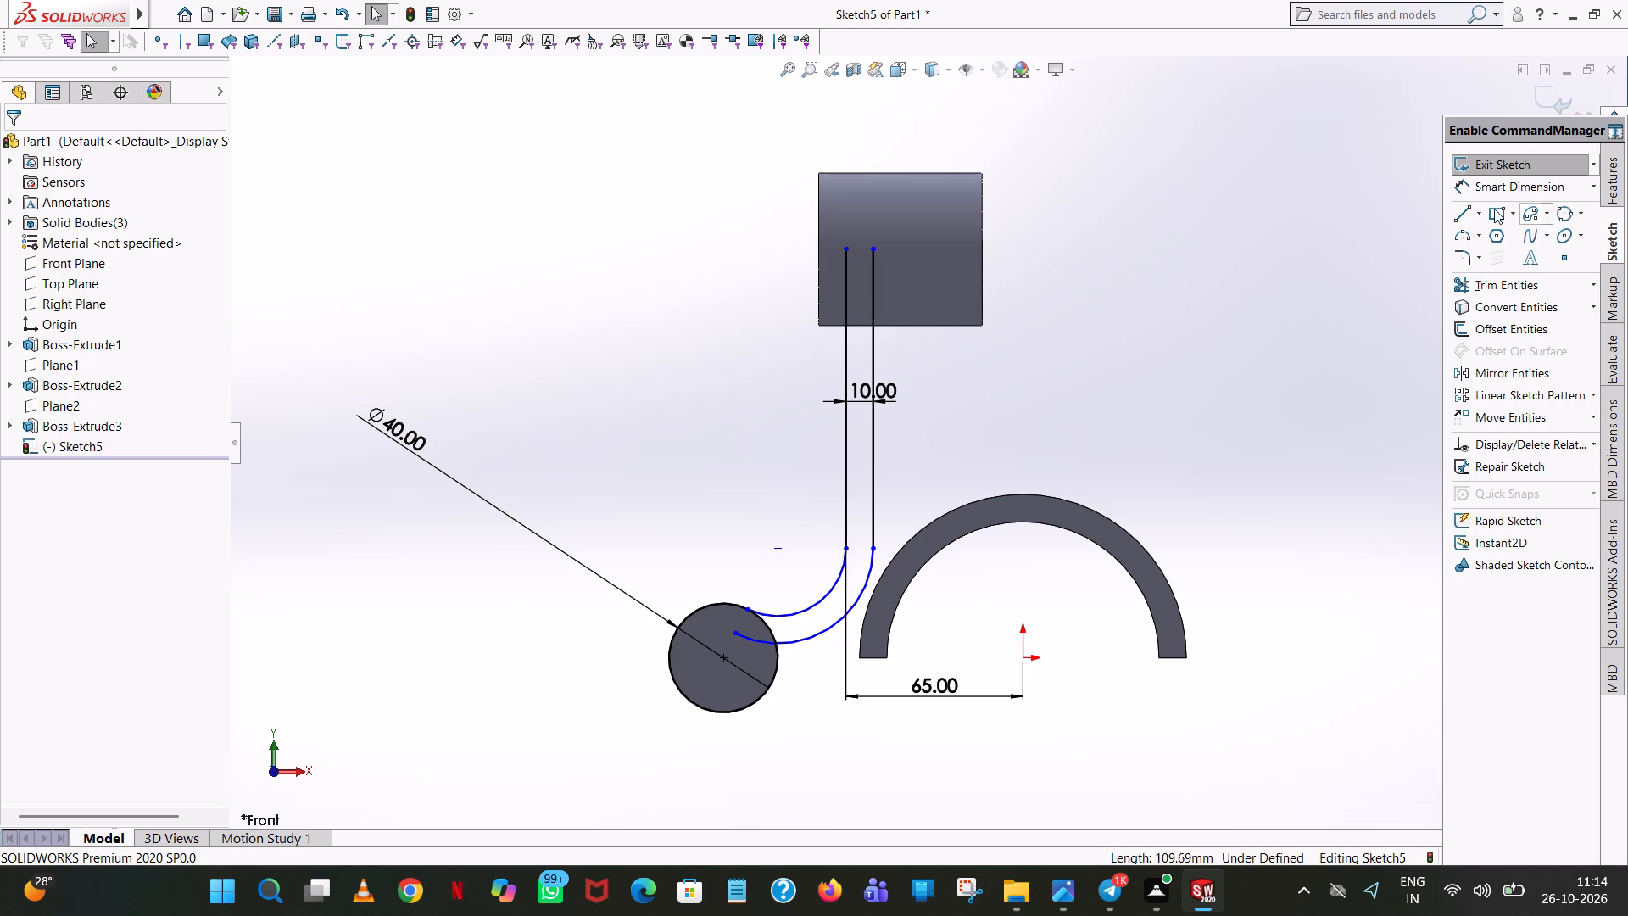
# Sketch a 10 mm horizontal line inward from the midpoint of the upper cylinder's opposite end, continuing about 73 mm vertically down.
pyautogui.click(1465, 224)
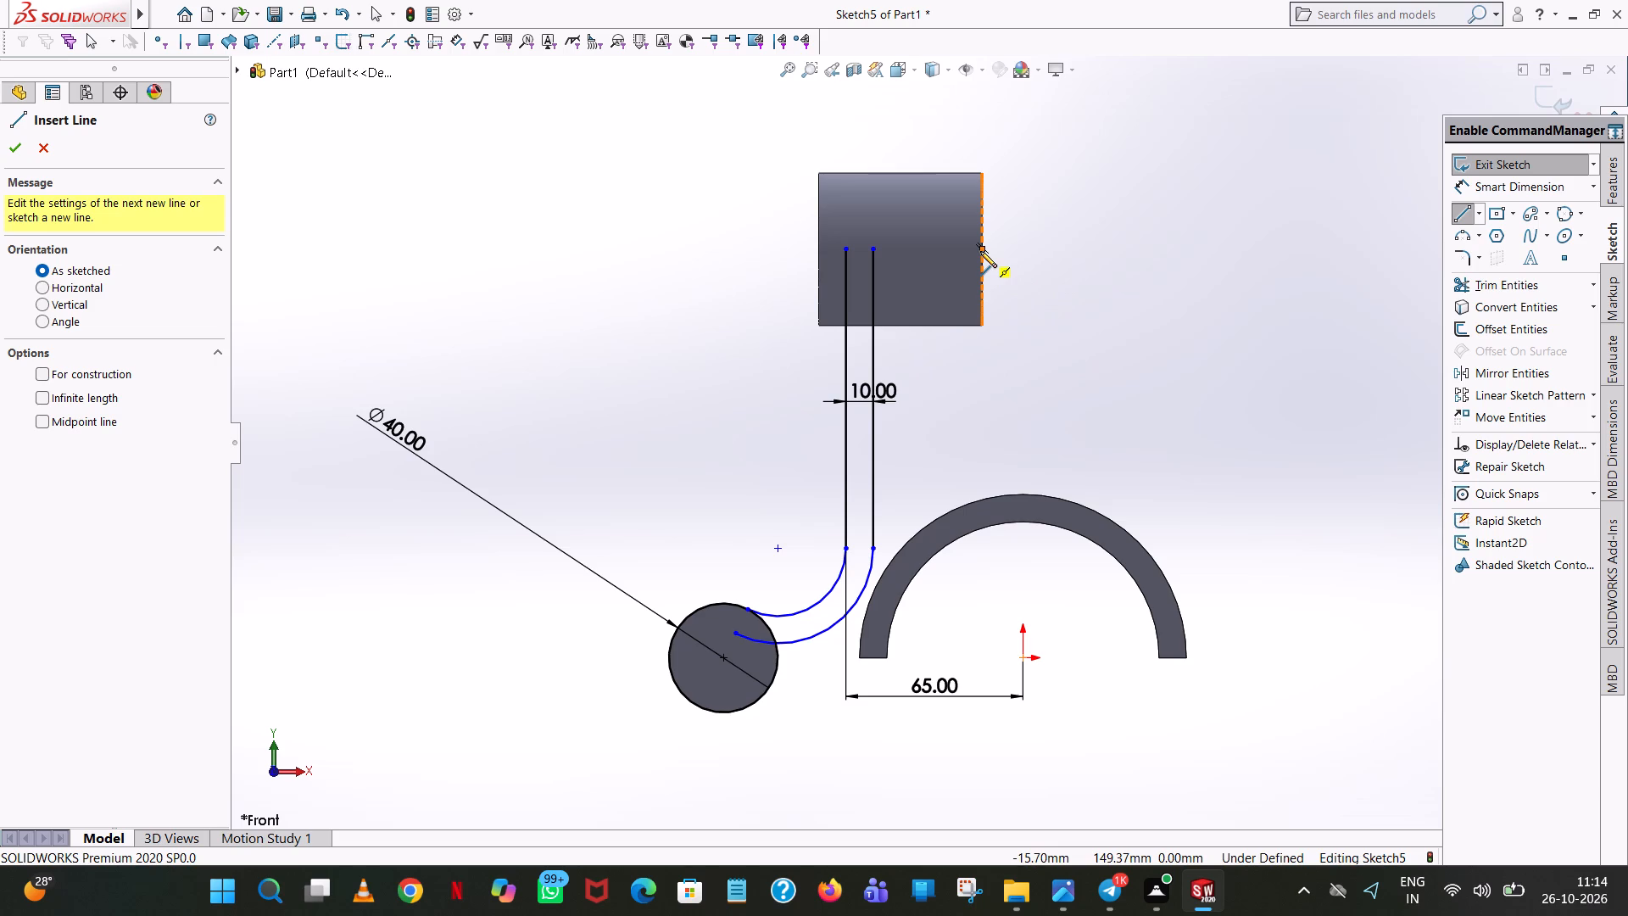
pyautogui.click(980, 251)
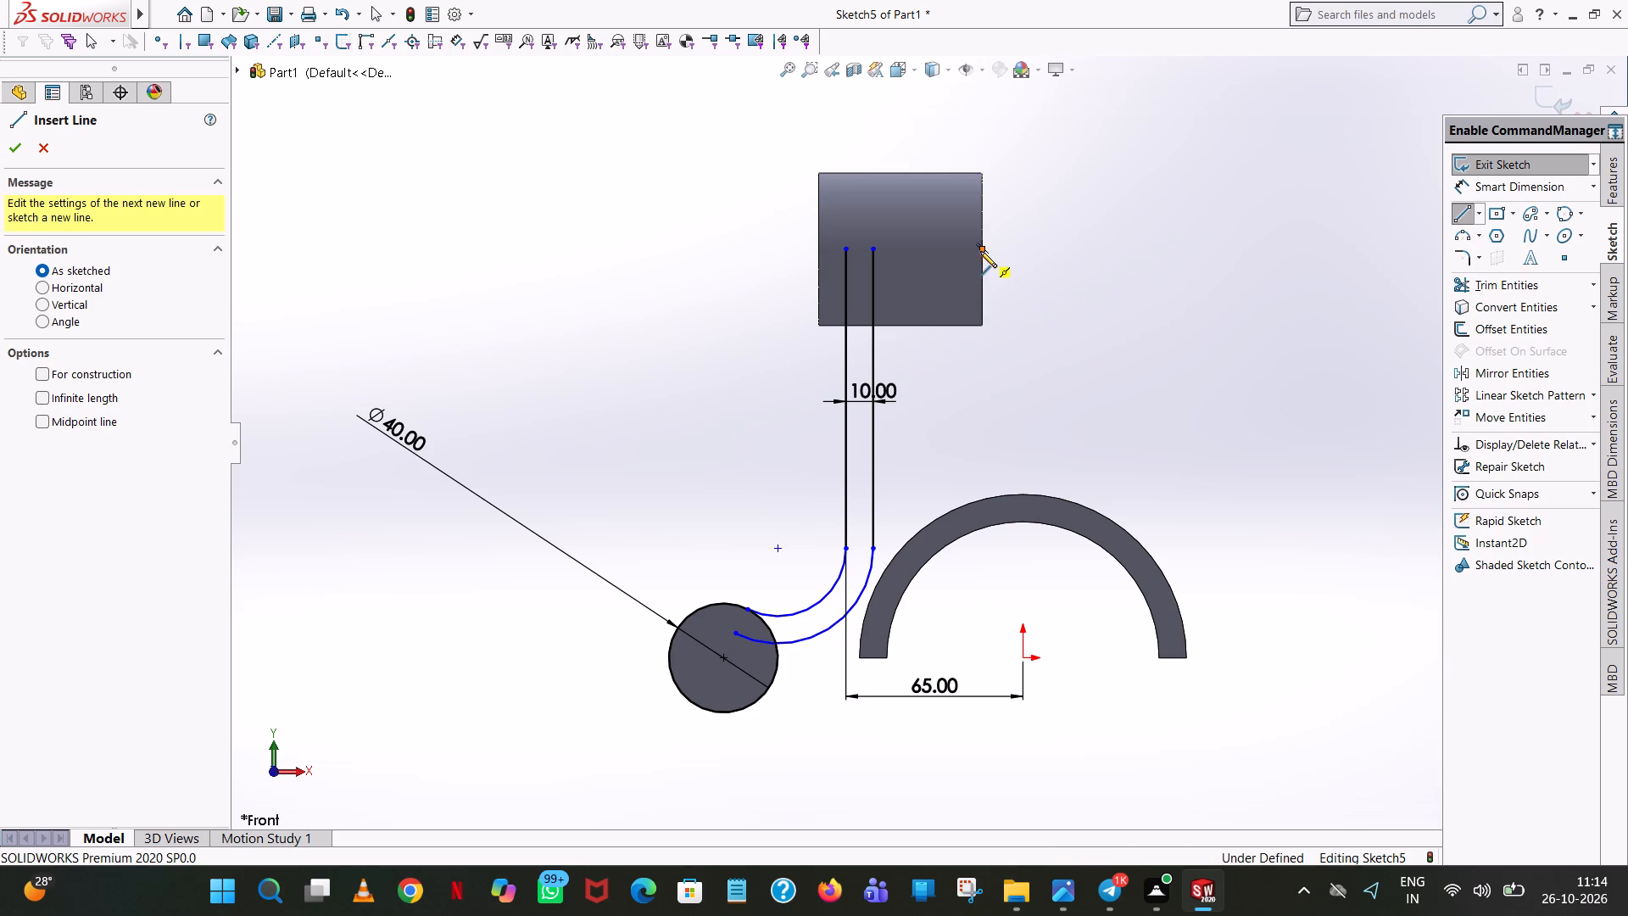
pyautogui.click(944, 251)
pyautogui.write('10')
pyautogui.press('Return')
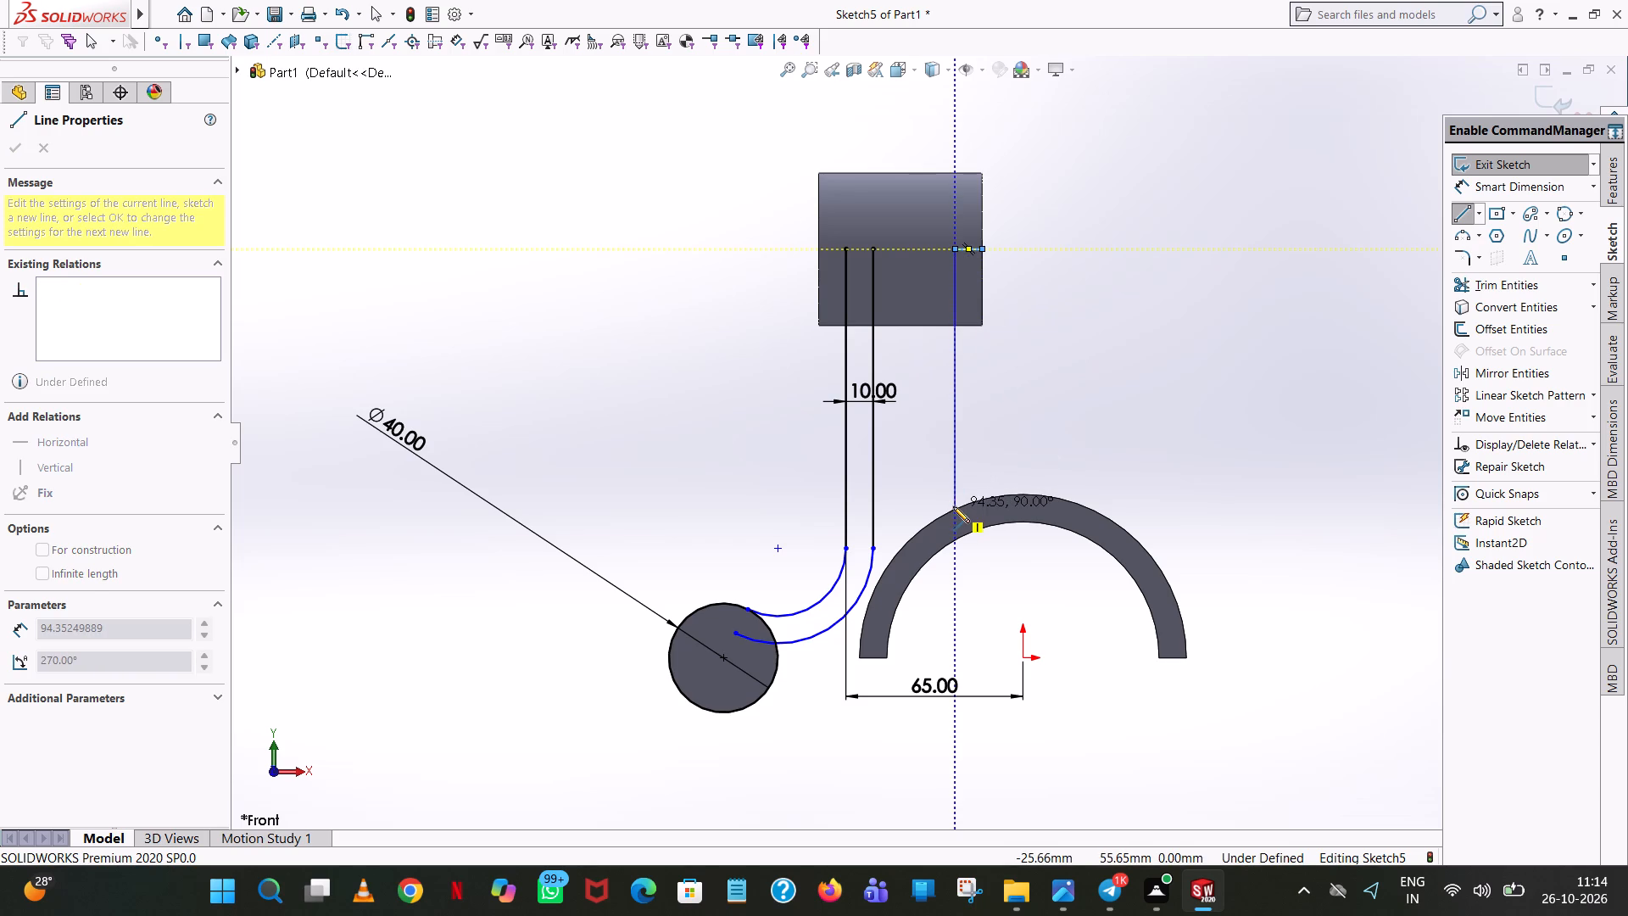
pyautogui.click(952, 447)
pyautogui.rightClick(952, 447)
pyautogui.click(974, 460)
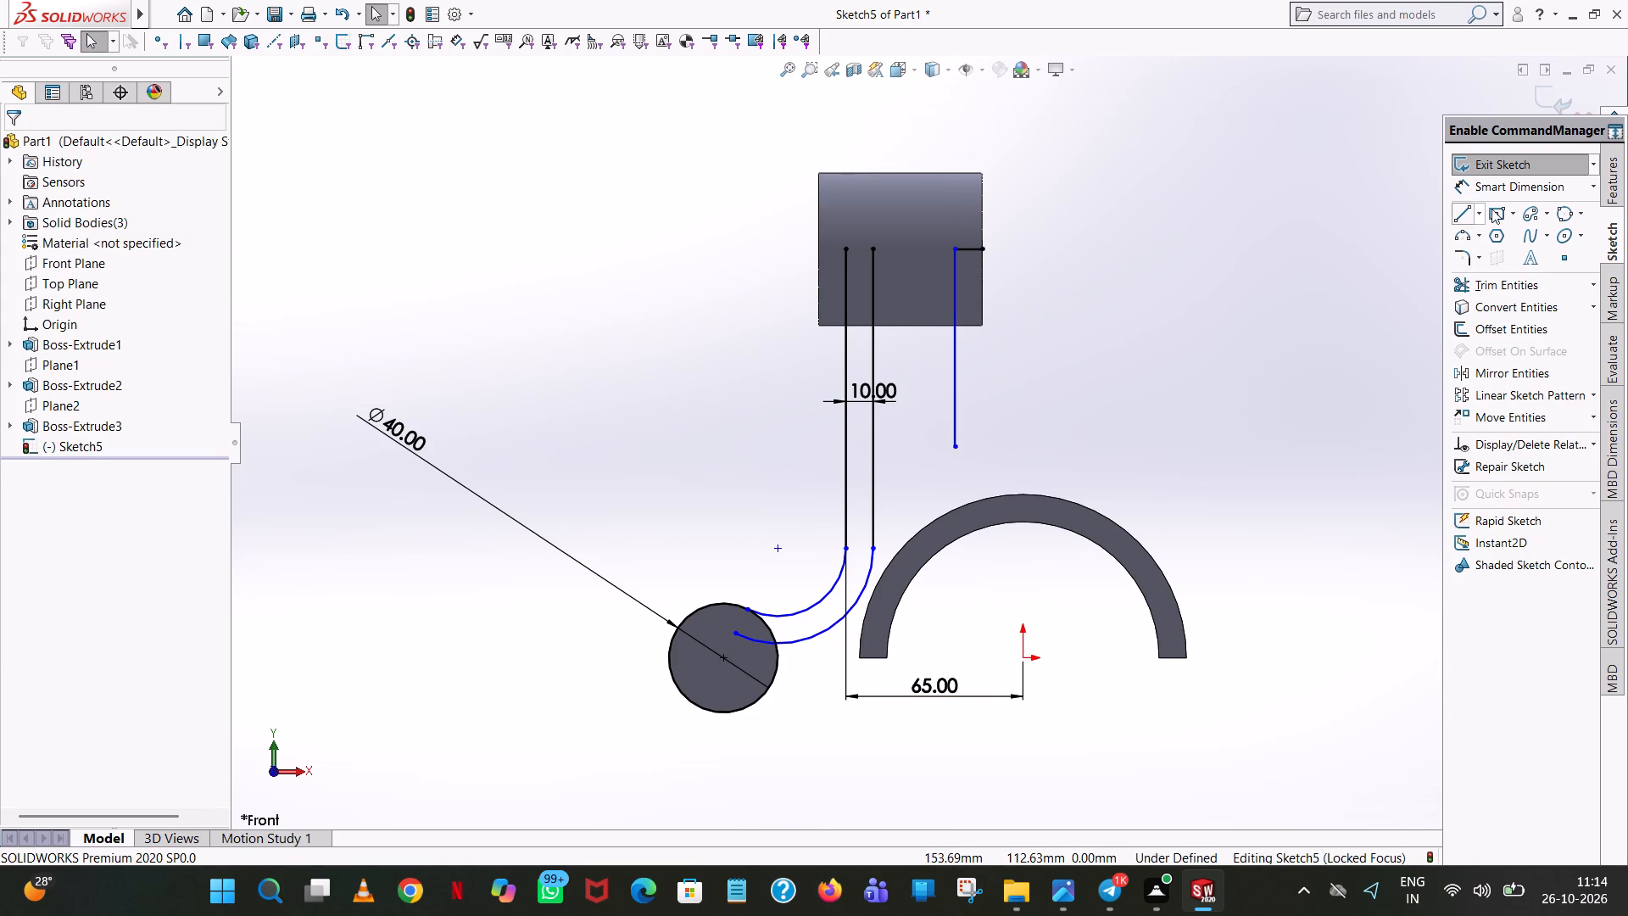
# Dimension the length of the new vertical line descending from the upper cylinder toward the half-ring.
pyautogui.click(1496, 187)
pyautogui.click(957, 372)
pyautogui.click(652, 262)
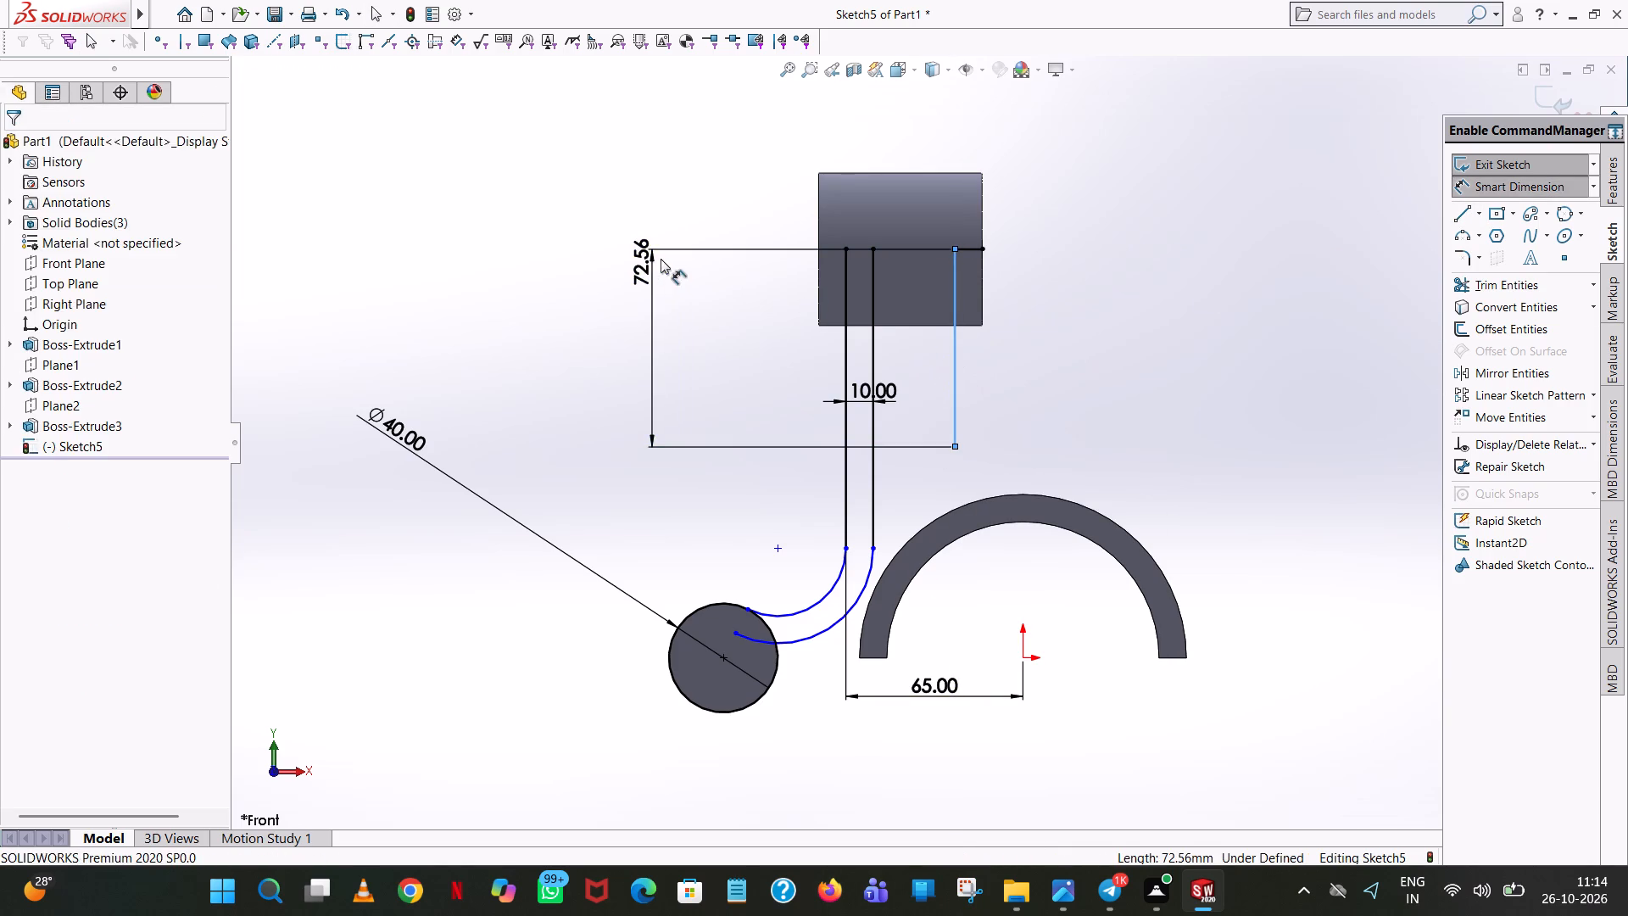
pyautogui.click(587, 236)
pyautogui.click(706, 158)
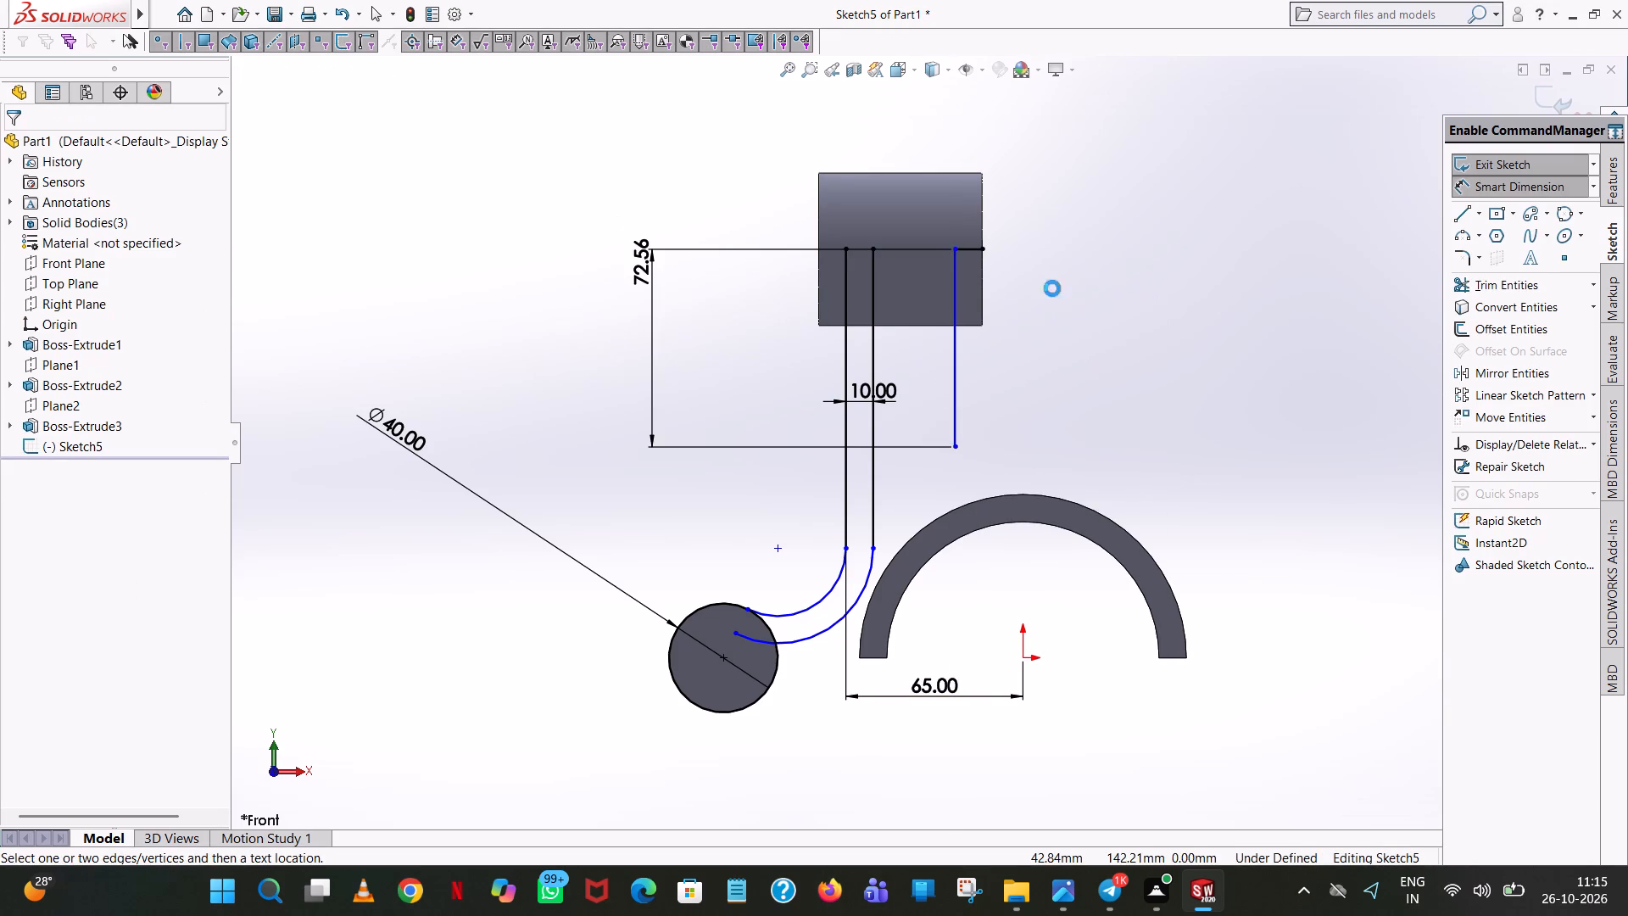
# Dimension the length of the short horizontal line at the upper cylinder's end, placing the dimension above the cylinder.
pyautogui.click(975, 246)
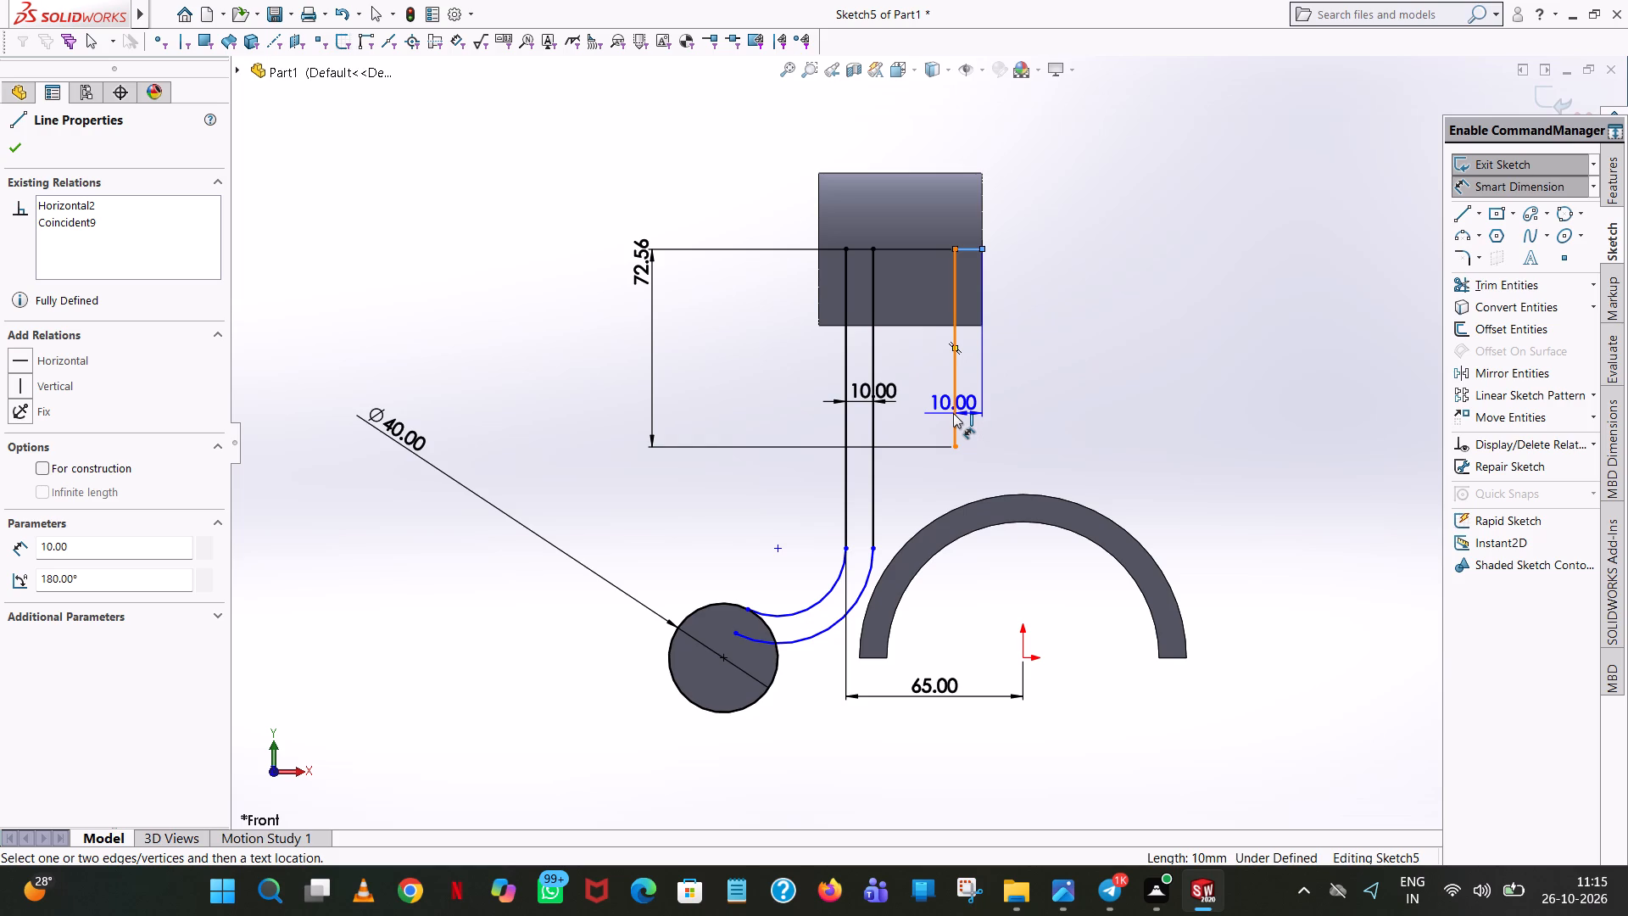
pyautogui.click(952, 414)
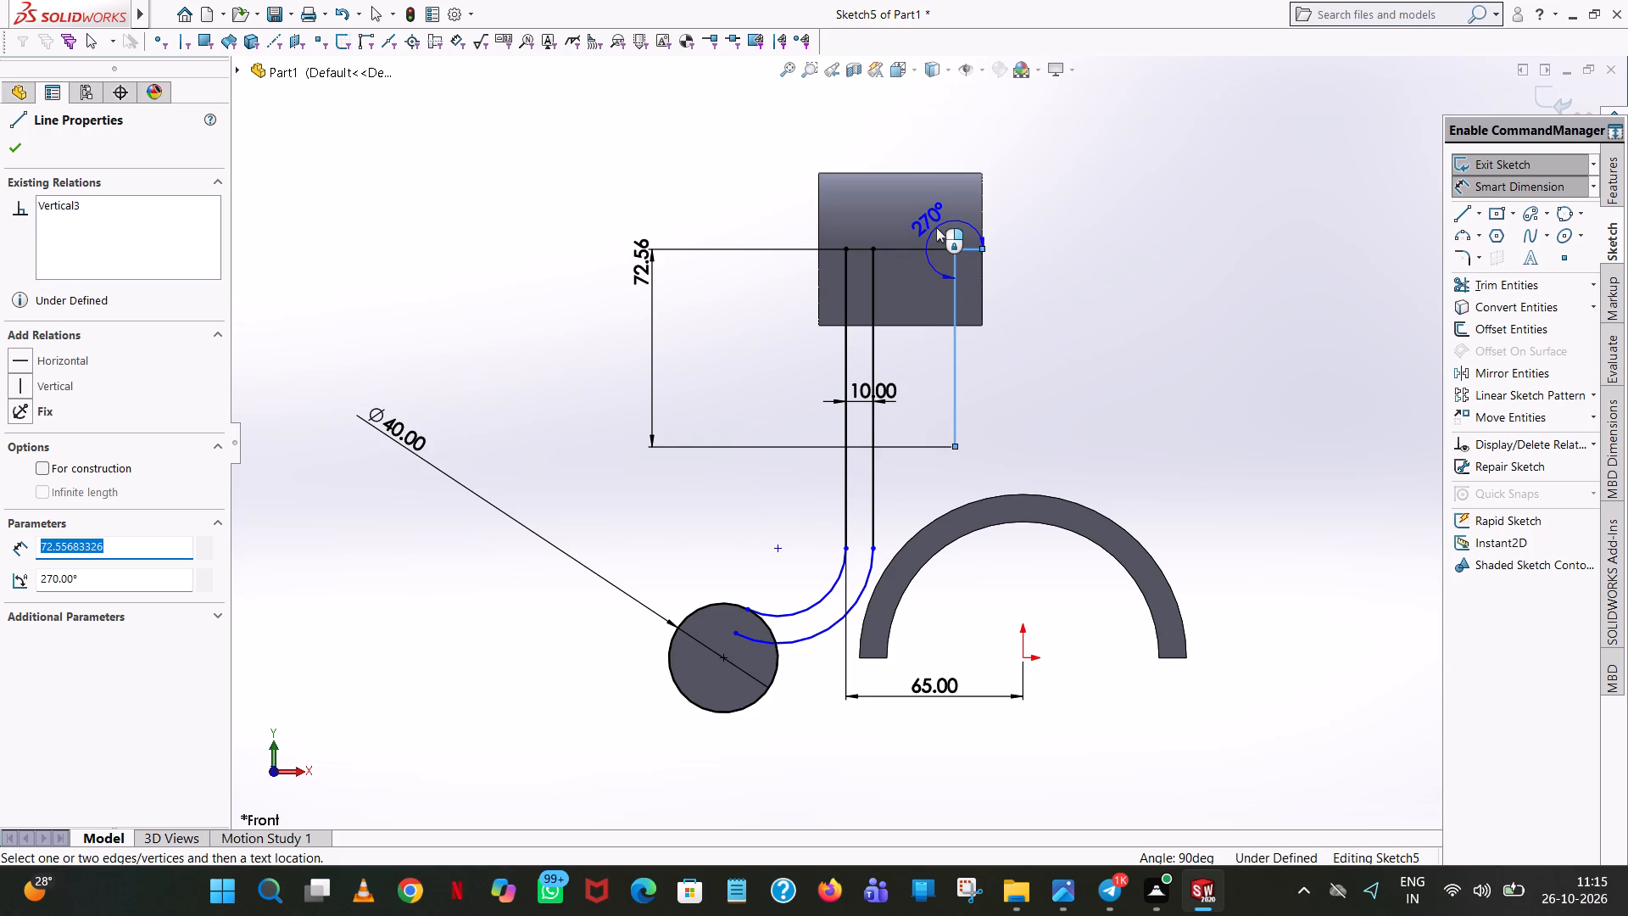
pyautogui.press('Escape')
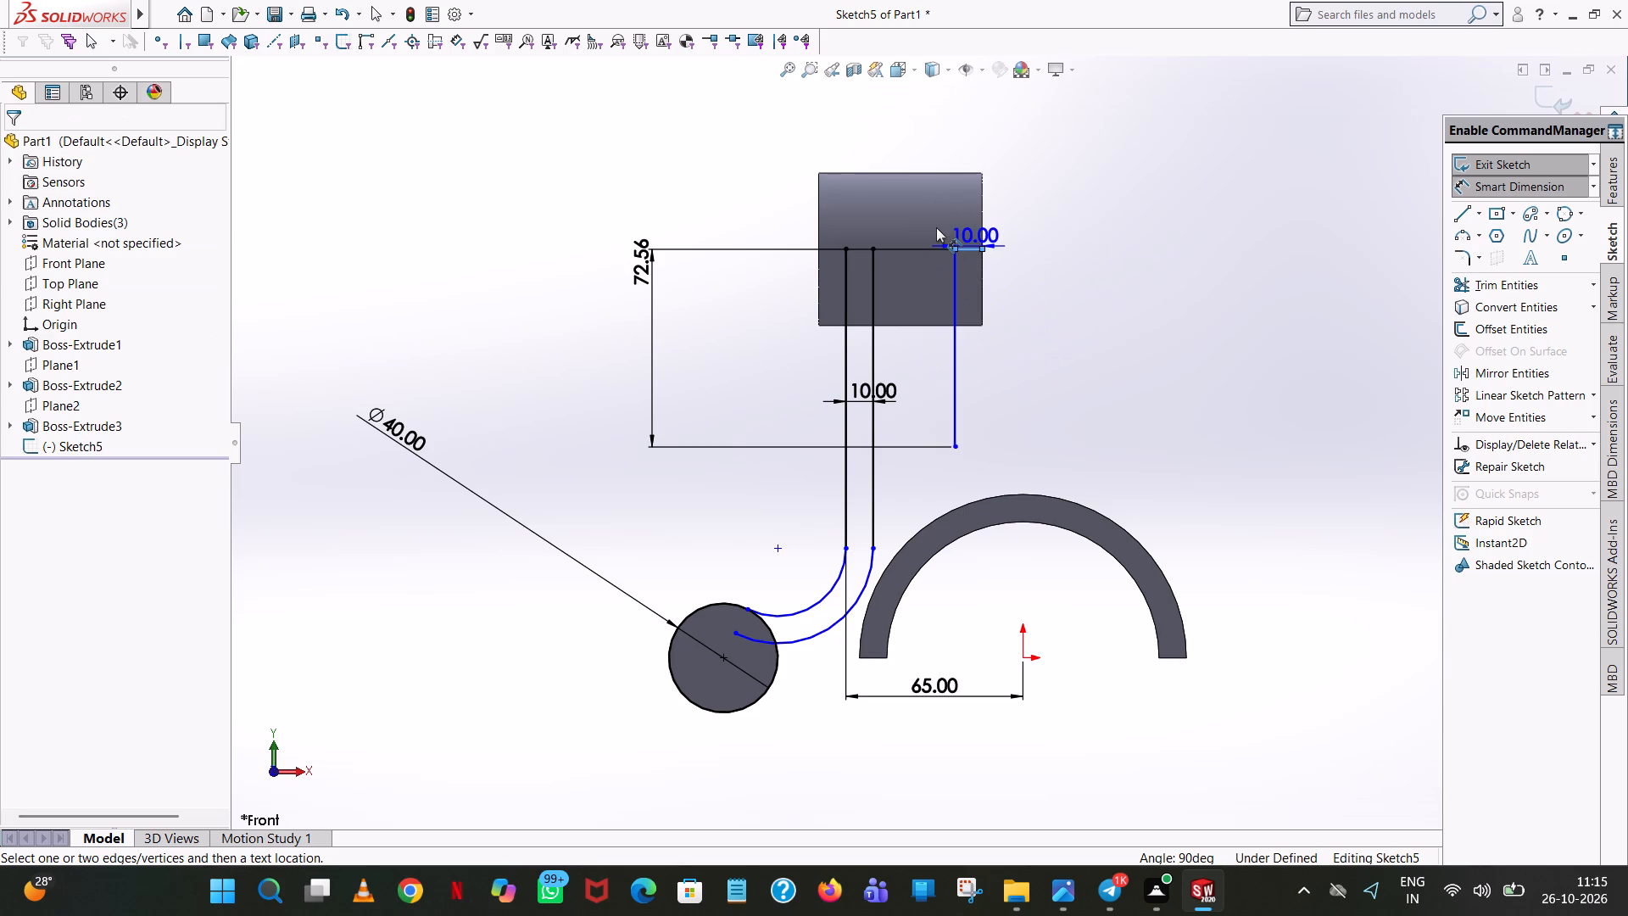
pyautogui.click(1001, 169)
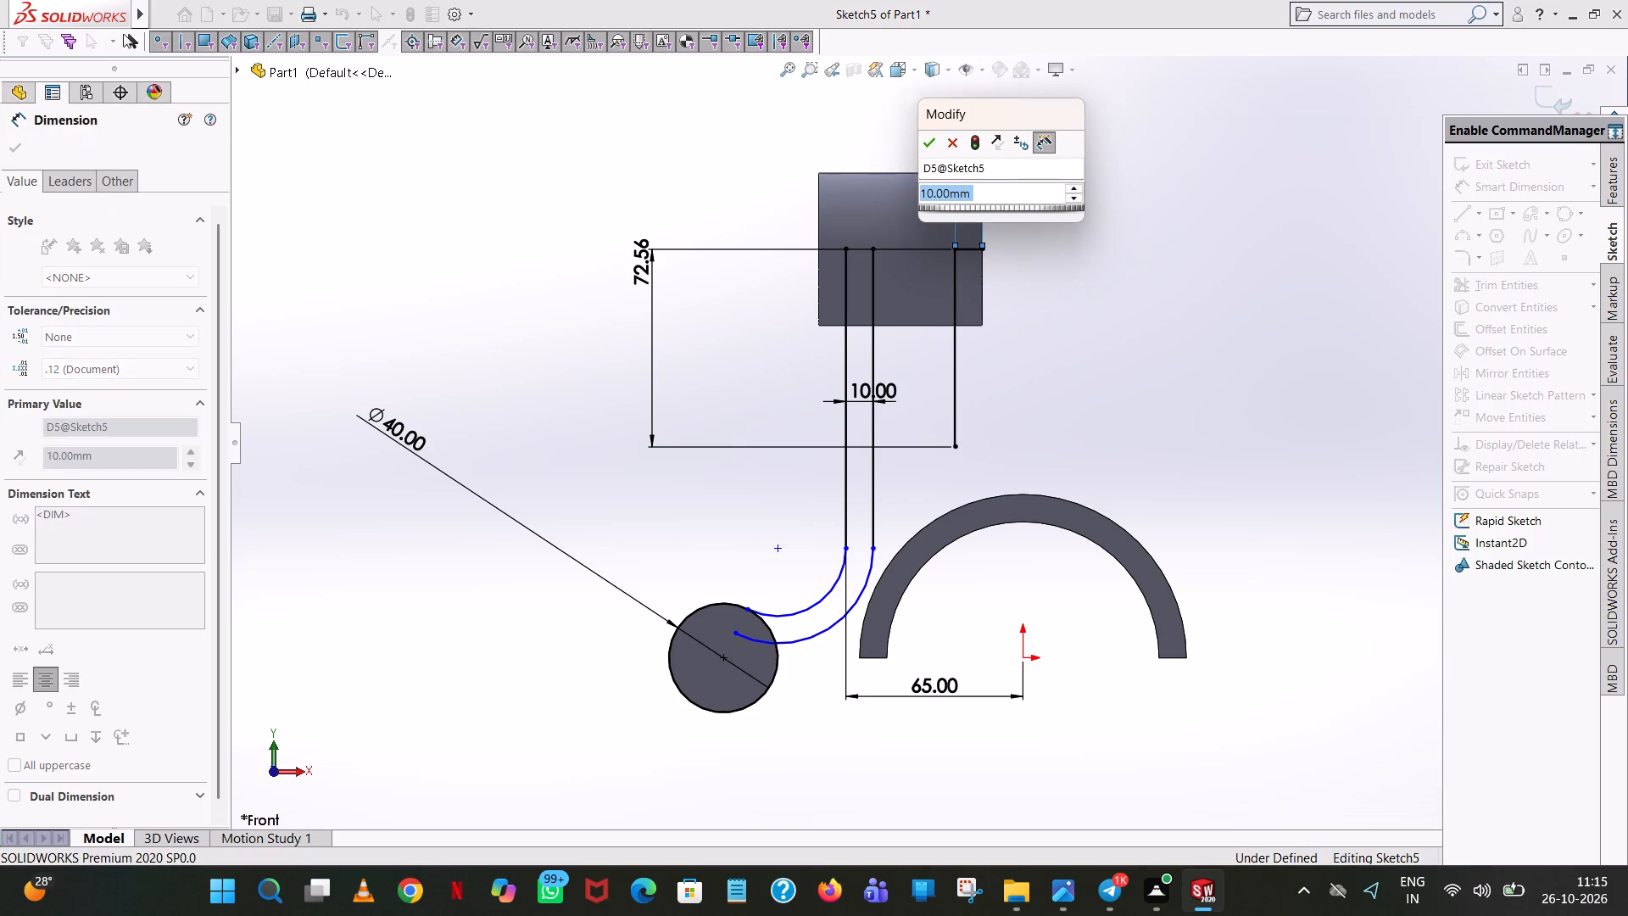
pyautogui.click(934, 142)
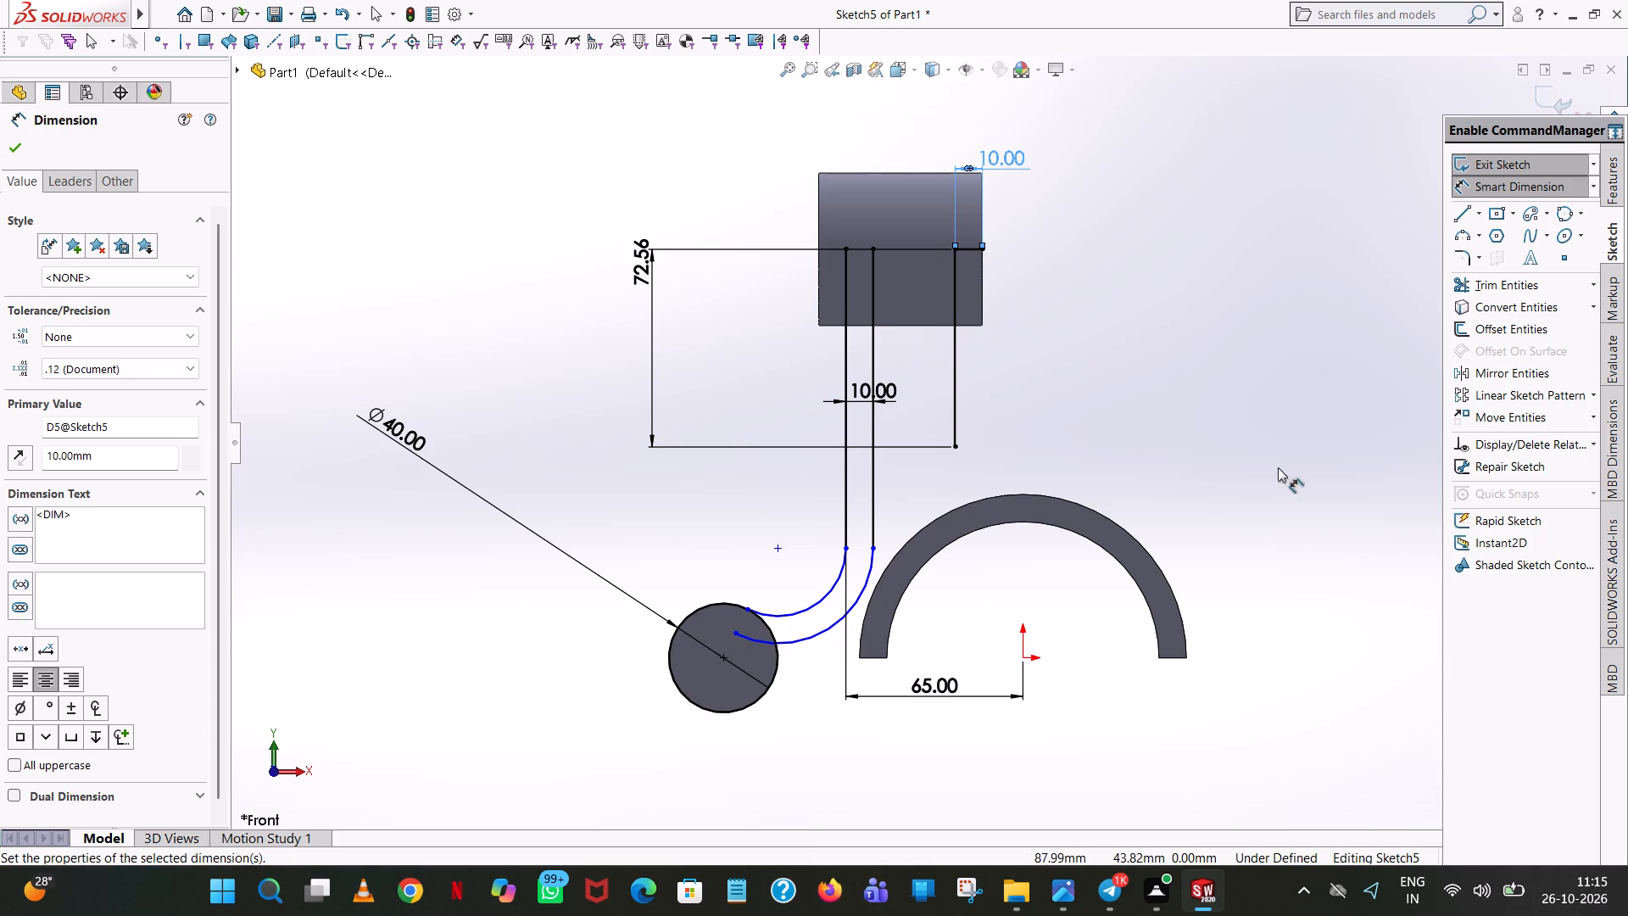
pyautogui.click(1303, 335)
# Sketch a circle of 60 mm radius centred on the origin, following the half-ring's outer edge.
pyautogui.click(1563, 210)
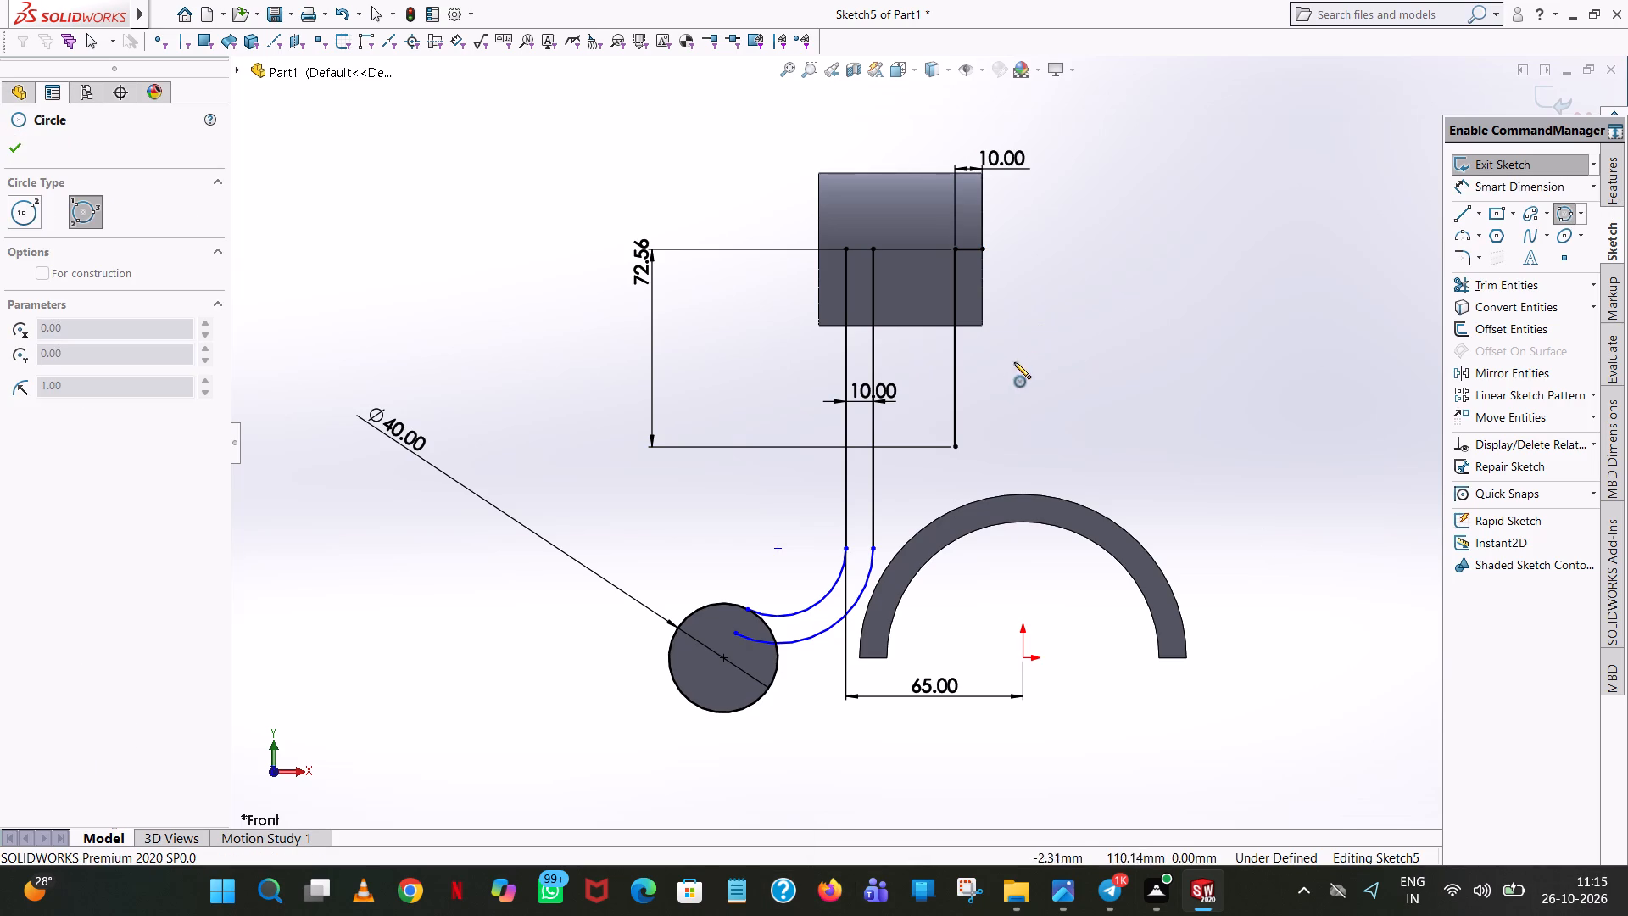
pyautogui.click(1581, 212)
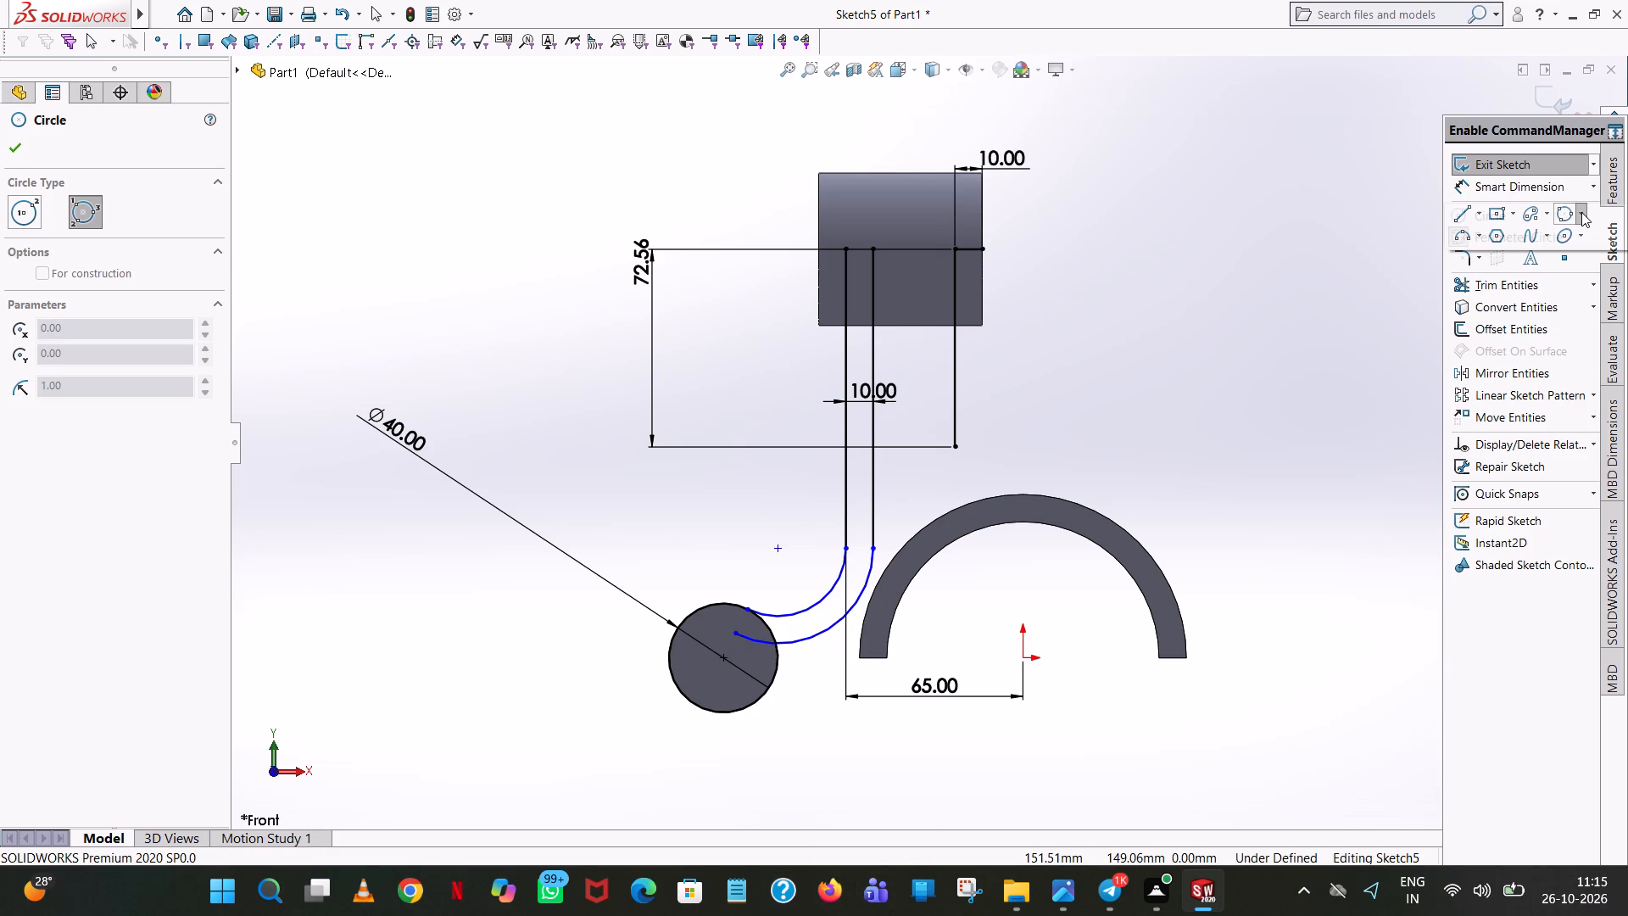
pyautogui.click(1525, 211)
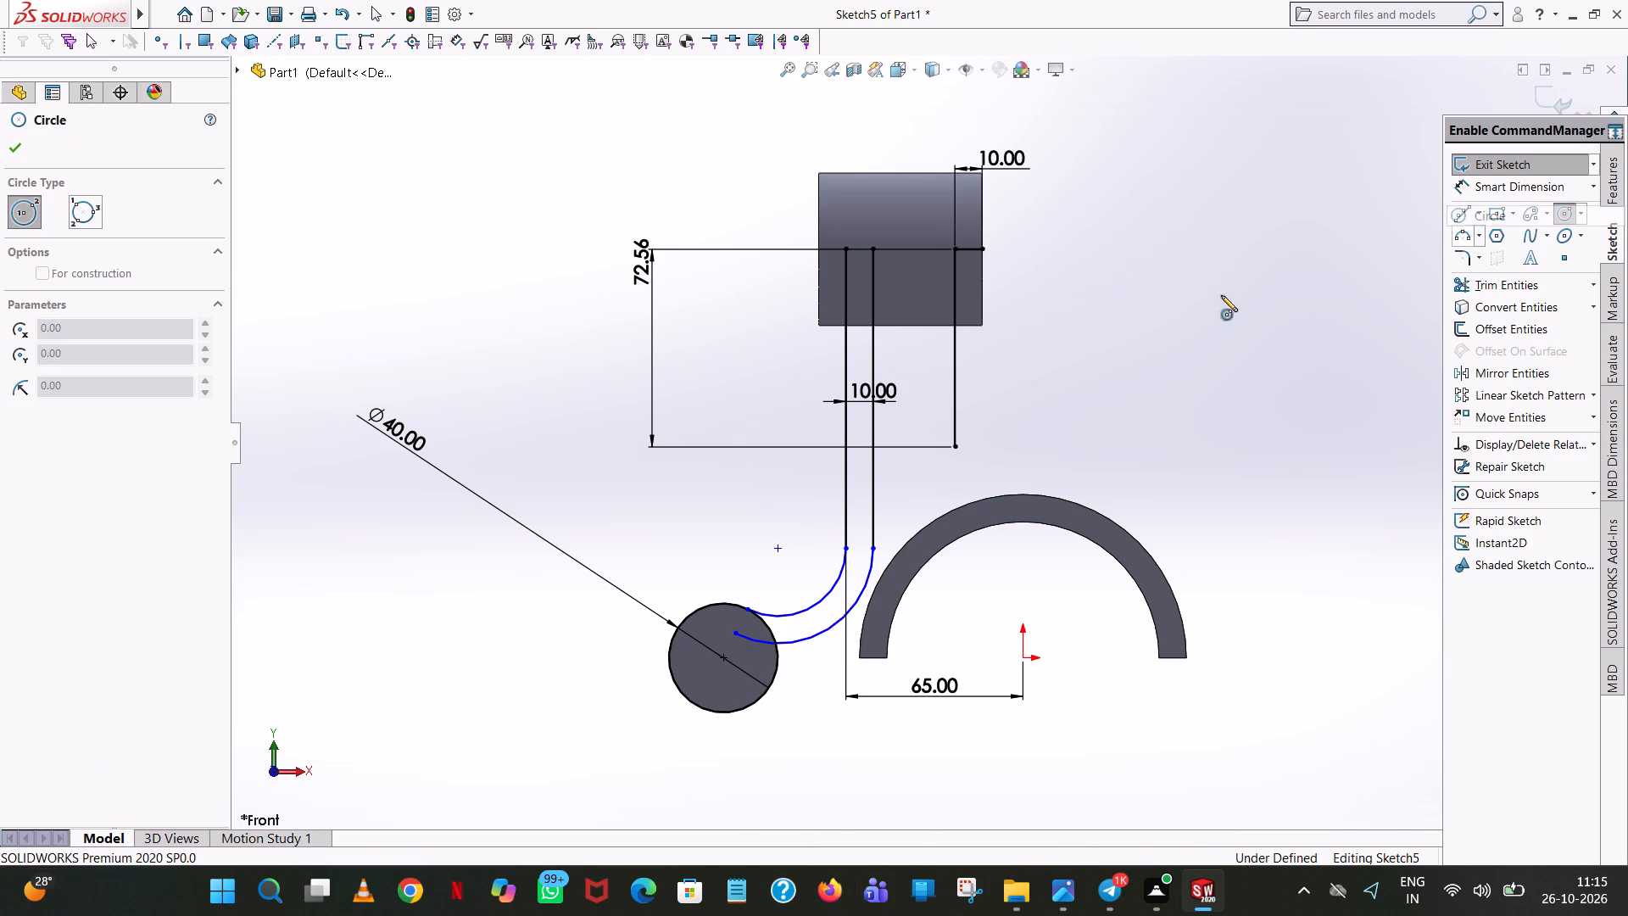
pyautogui.click(1018, 656)
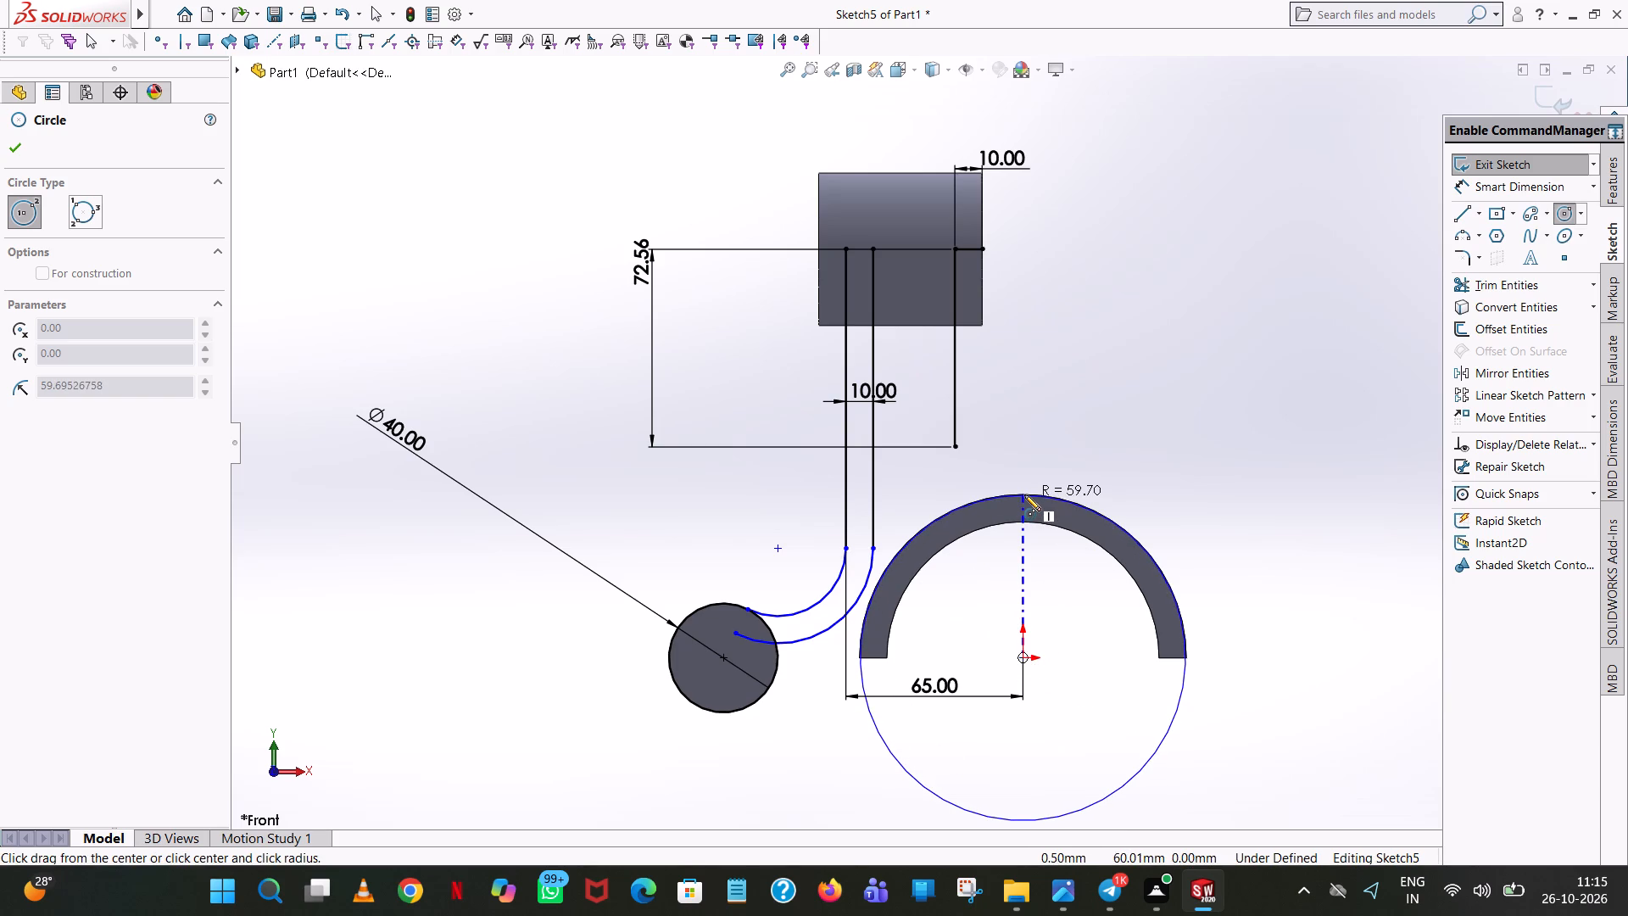
pyautogui.click(1033, 496)
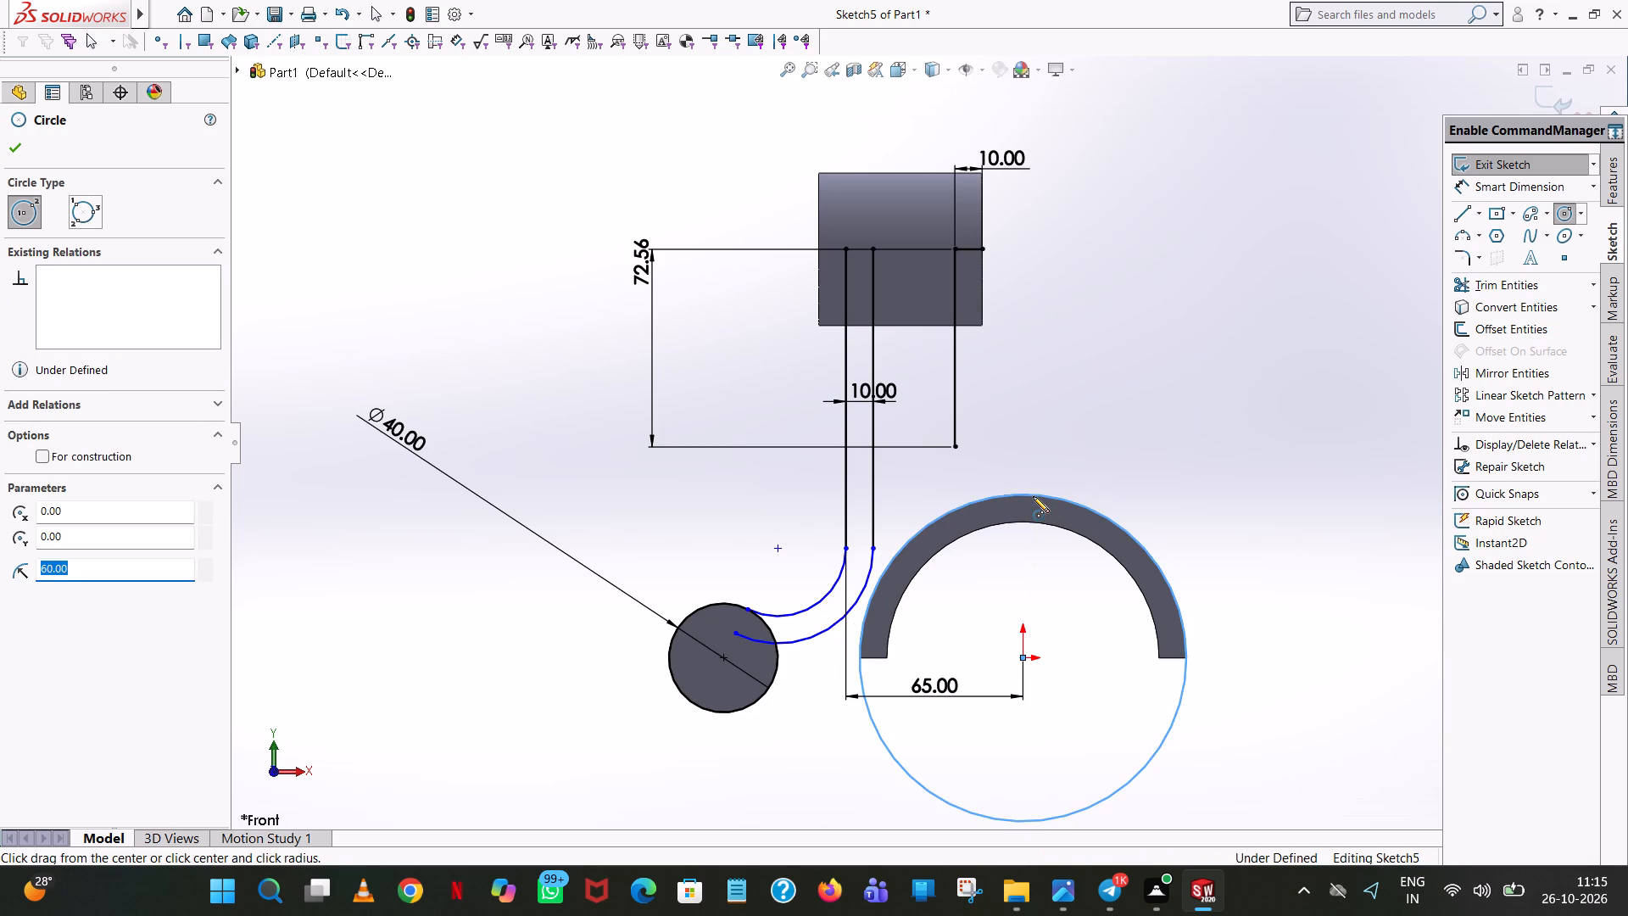
pyautogui.rightClick(1033, 496)
pyautogui.click(1073, 506)
pyautogui.click(1256, 391)
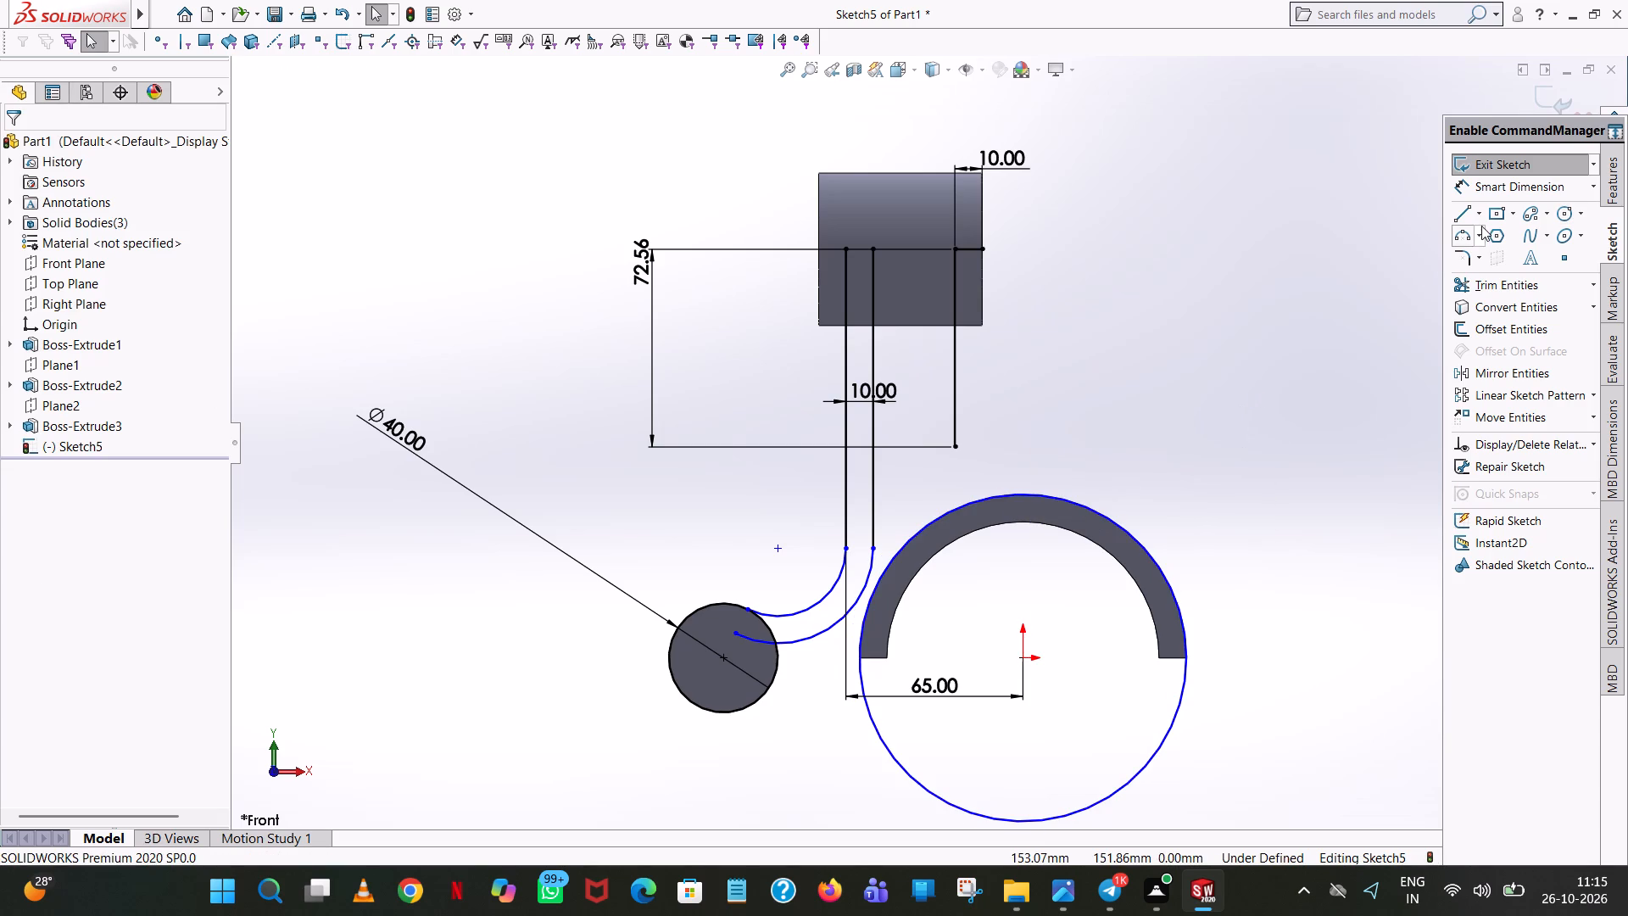
# Sketch a 10 mm horizontal line across each bottom end of the half-ring, between its inner and outer edges.
pyautogui.click(1455, 211)
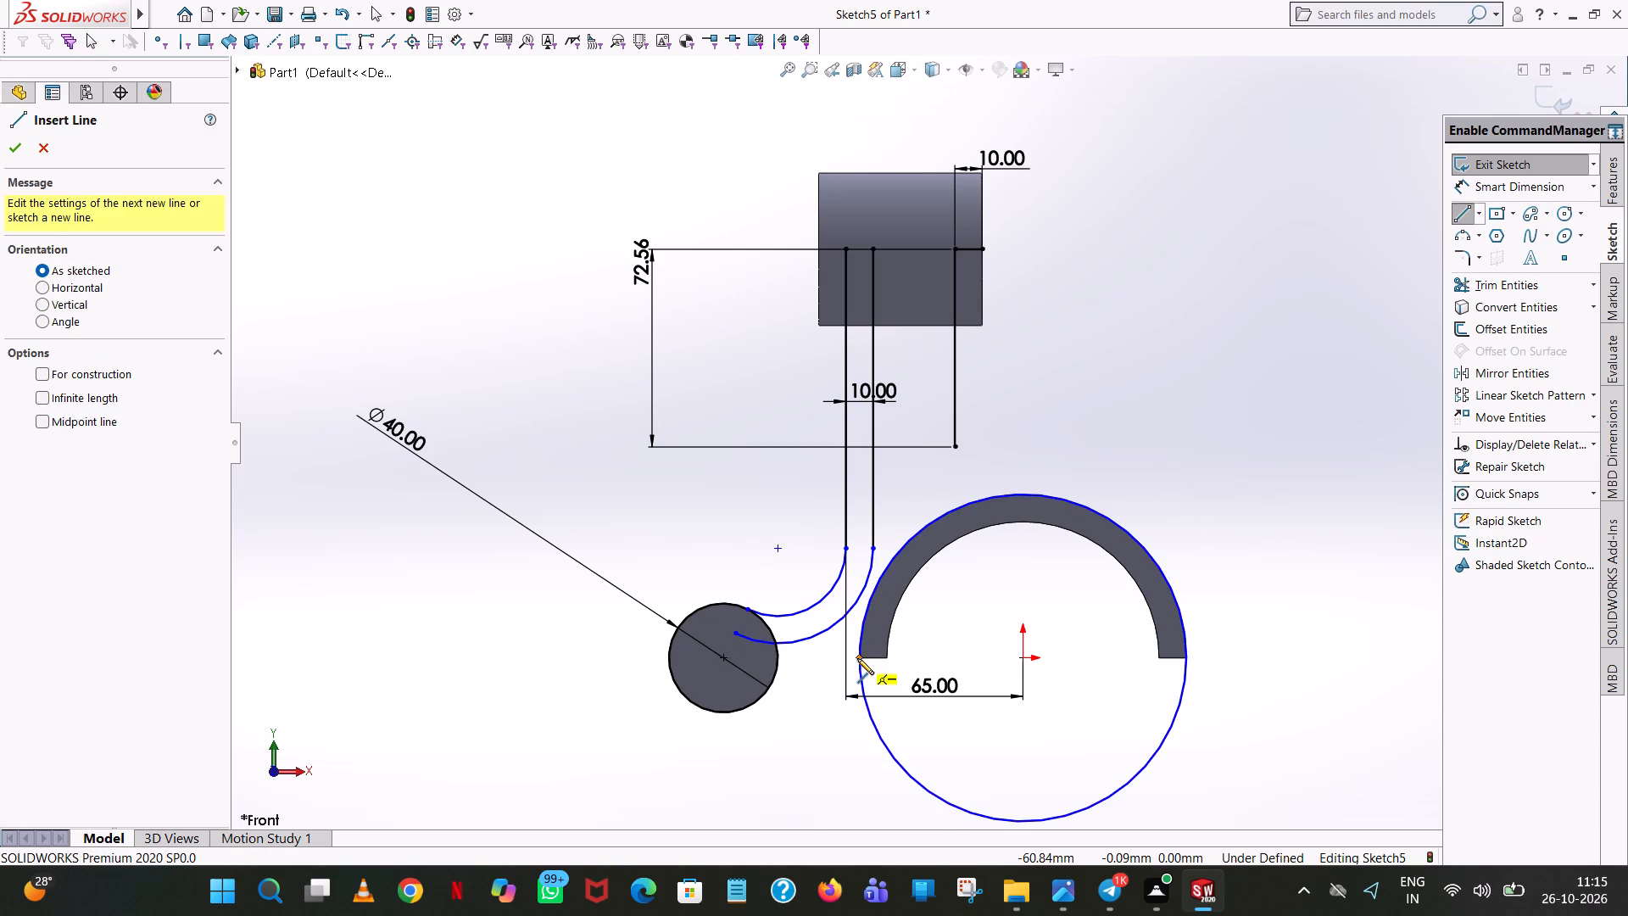
pyautogui.click(857, 658)
pyautogui.click(887, 655)
pyautogui.rightClick(887, 655)
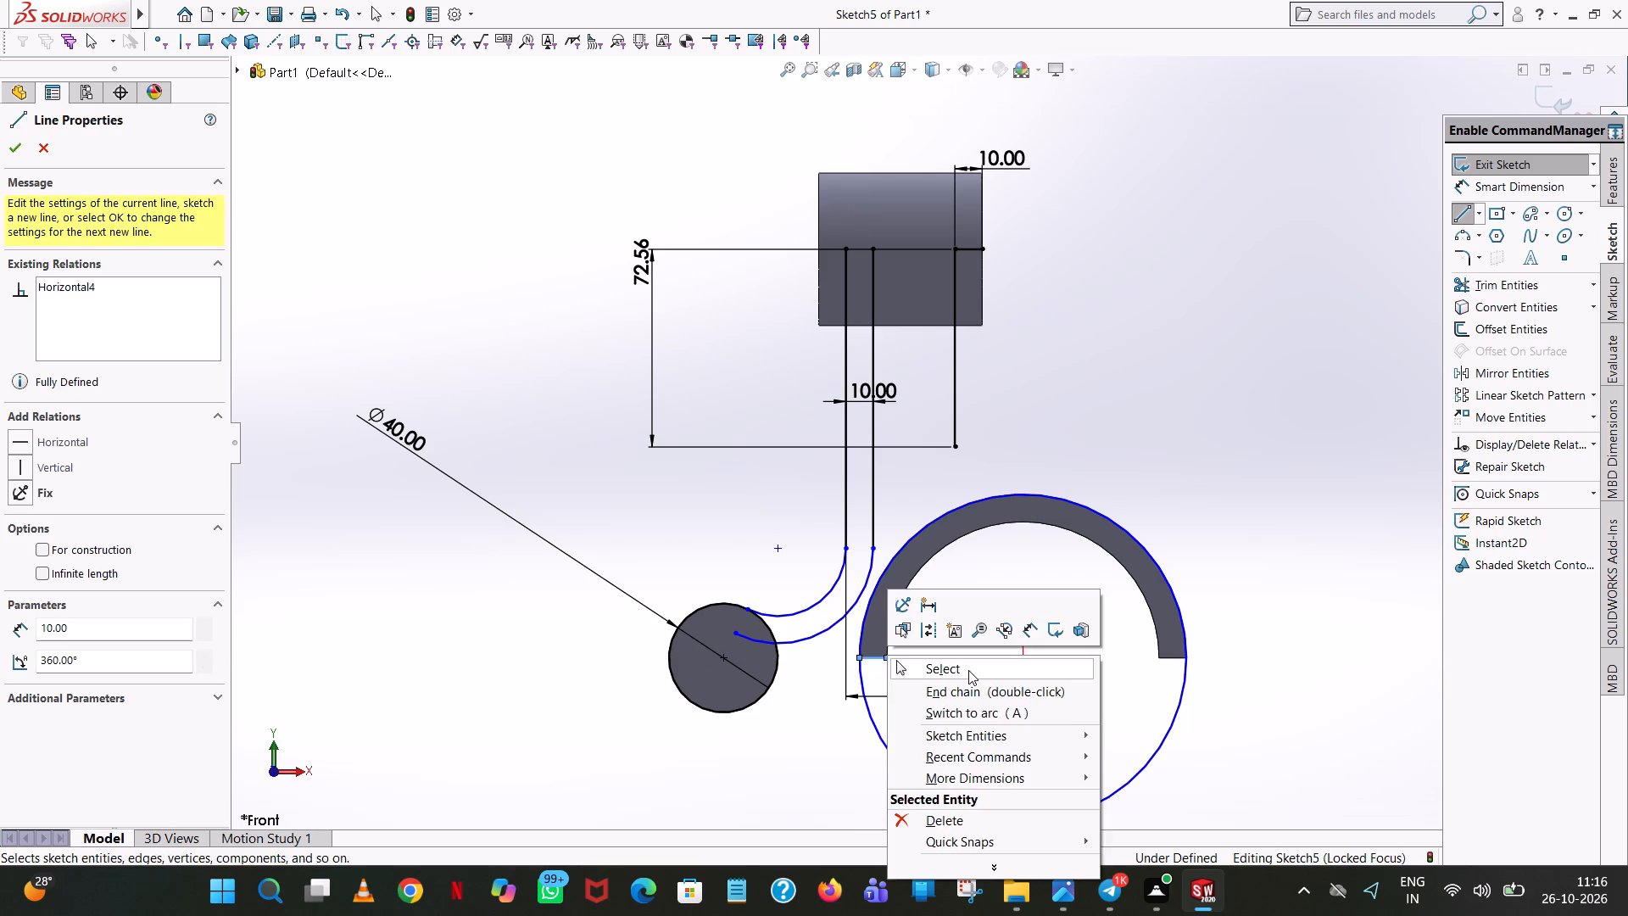
pyautogui.click(968, 670)
pyautogui.click(1466, 215)
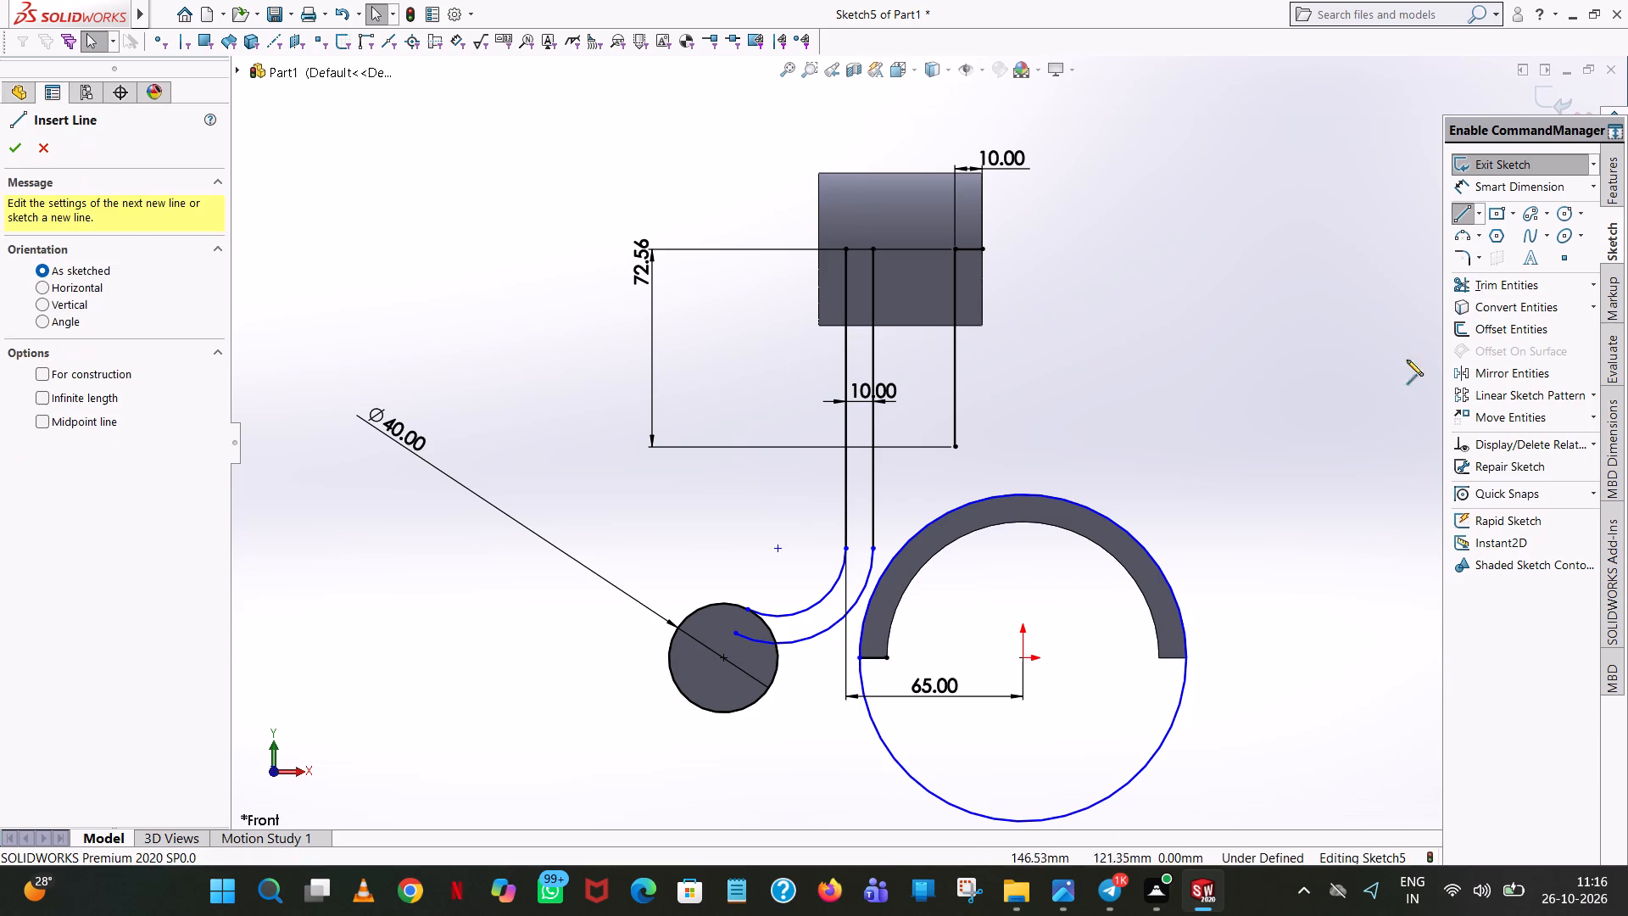
pyautogui.click(1159, 662)
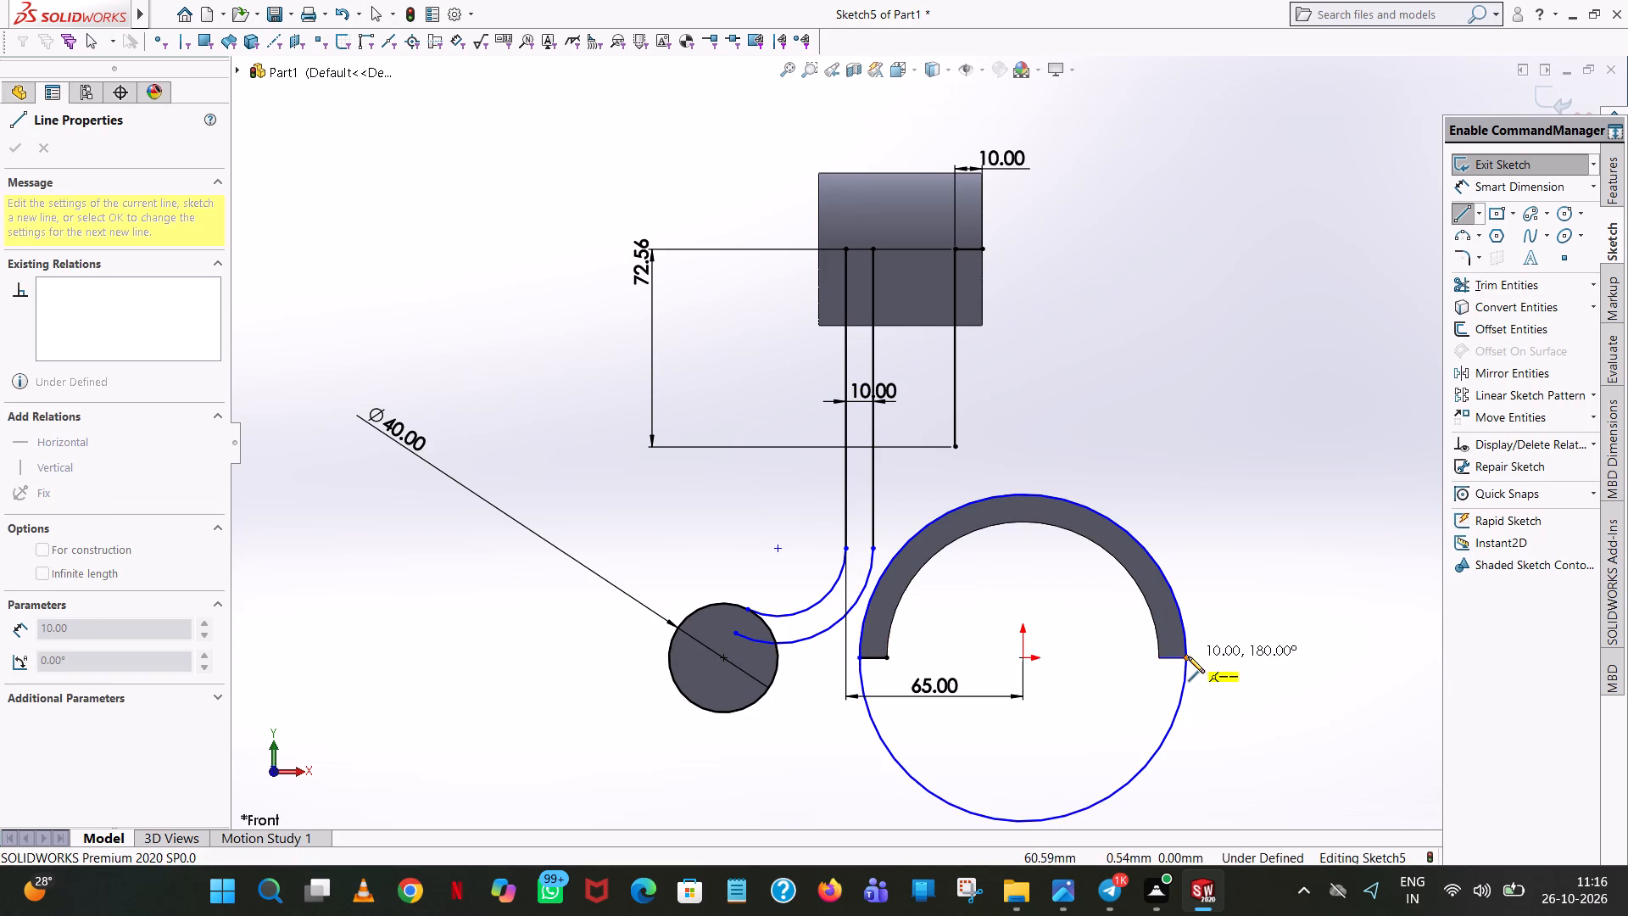
pyautogui.click(1186, 657)
pyautogui.rightClick(1186, 657)
pyautogui.click(1246, 667)
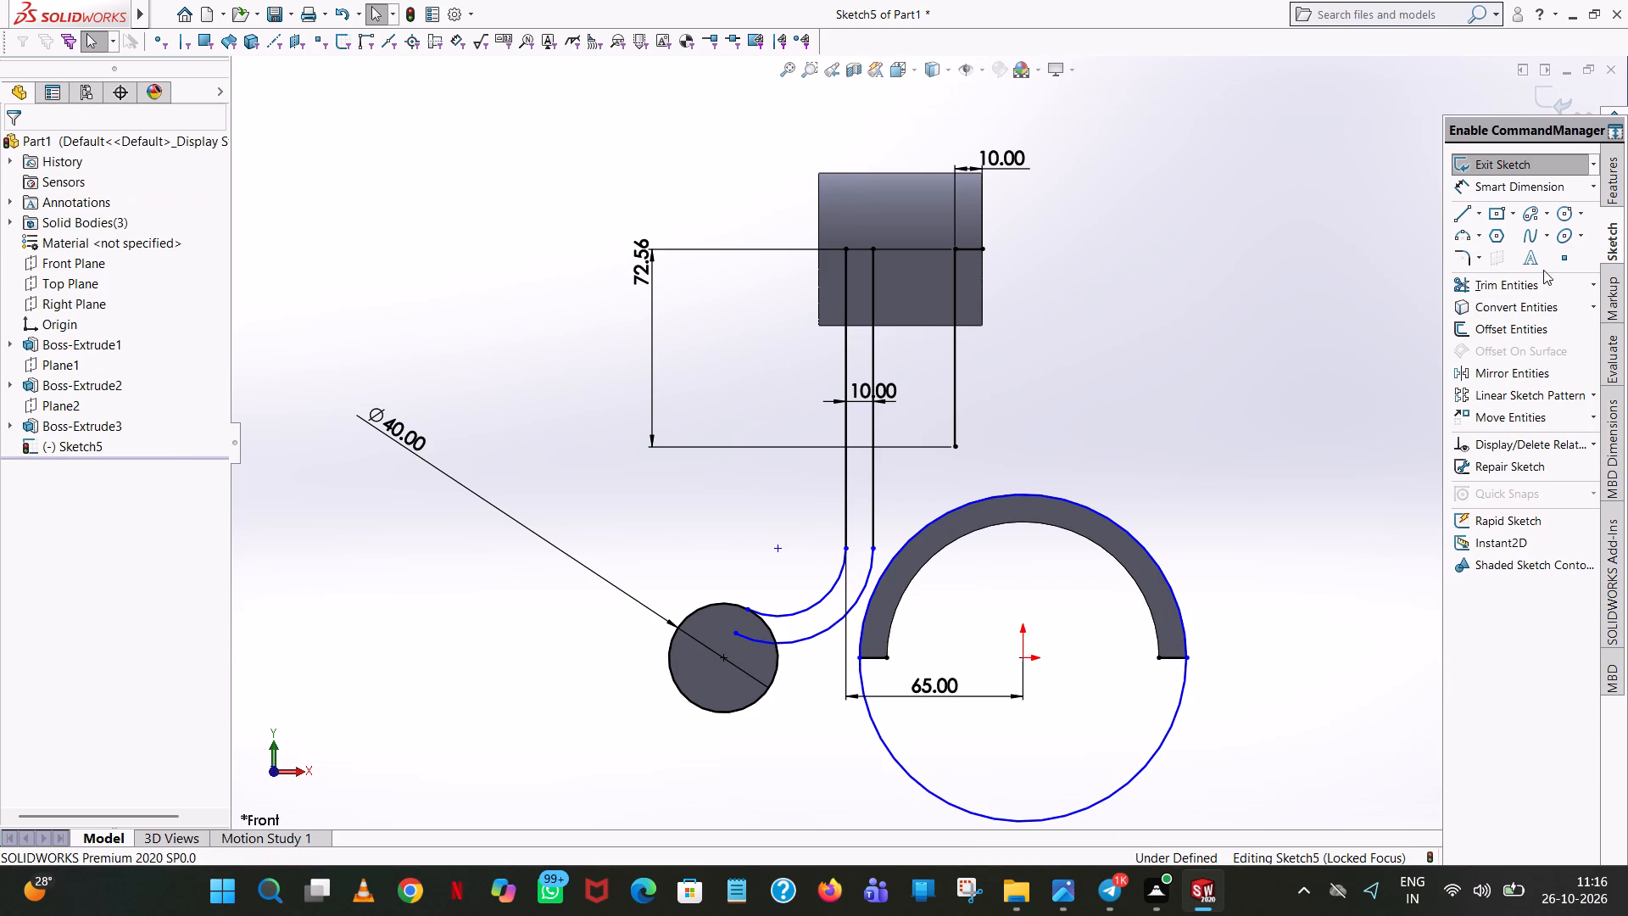
# Trim away the lower half of the origin-centred circle and both short horizontal lines at the half-ring's ends.
pyautogui.click(1542, 271)
pyautogui.click(1531, 288)
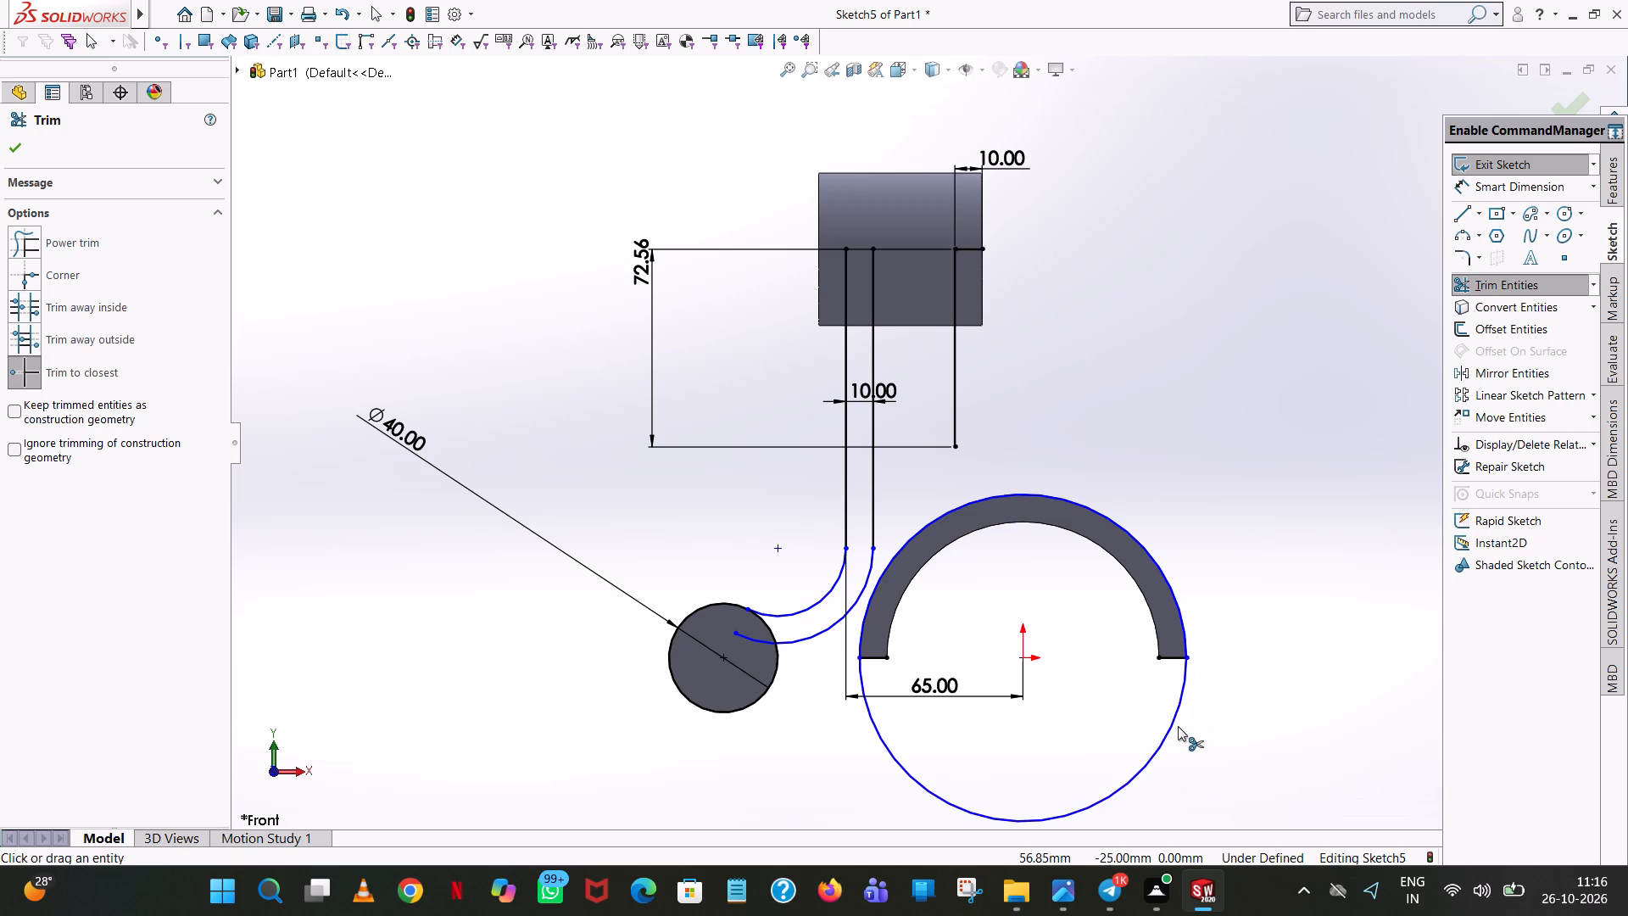
pyautogui.click(1178, 713)
pyautogui.click(1168, 658)
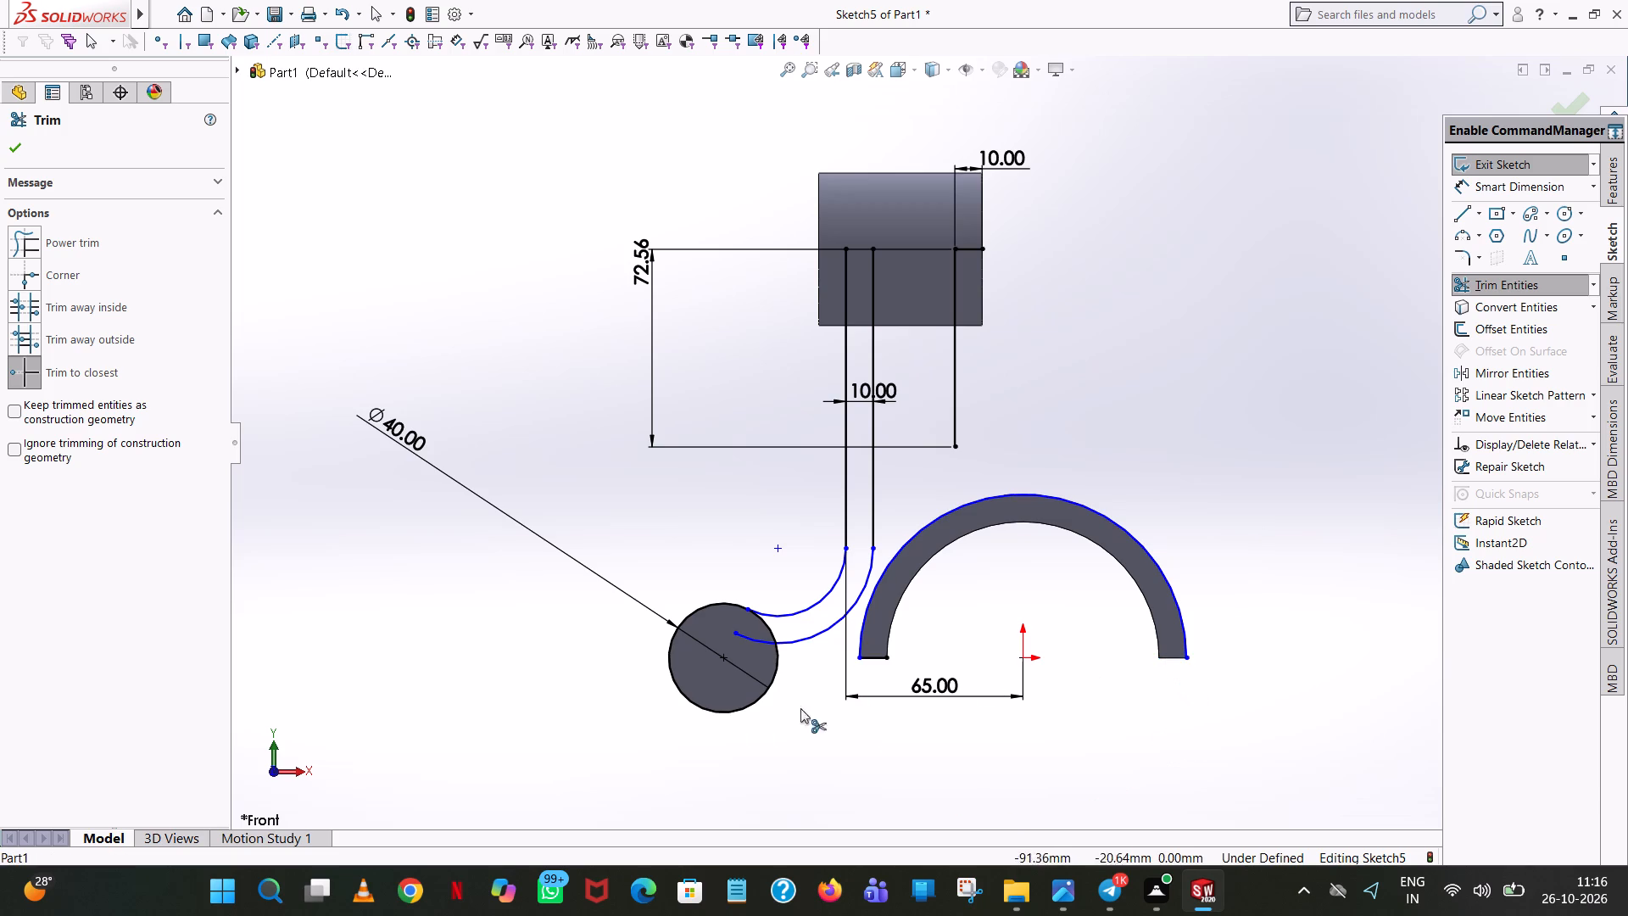
pyautogui.click(876, 656)
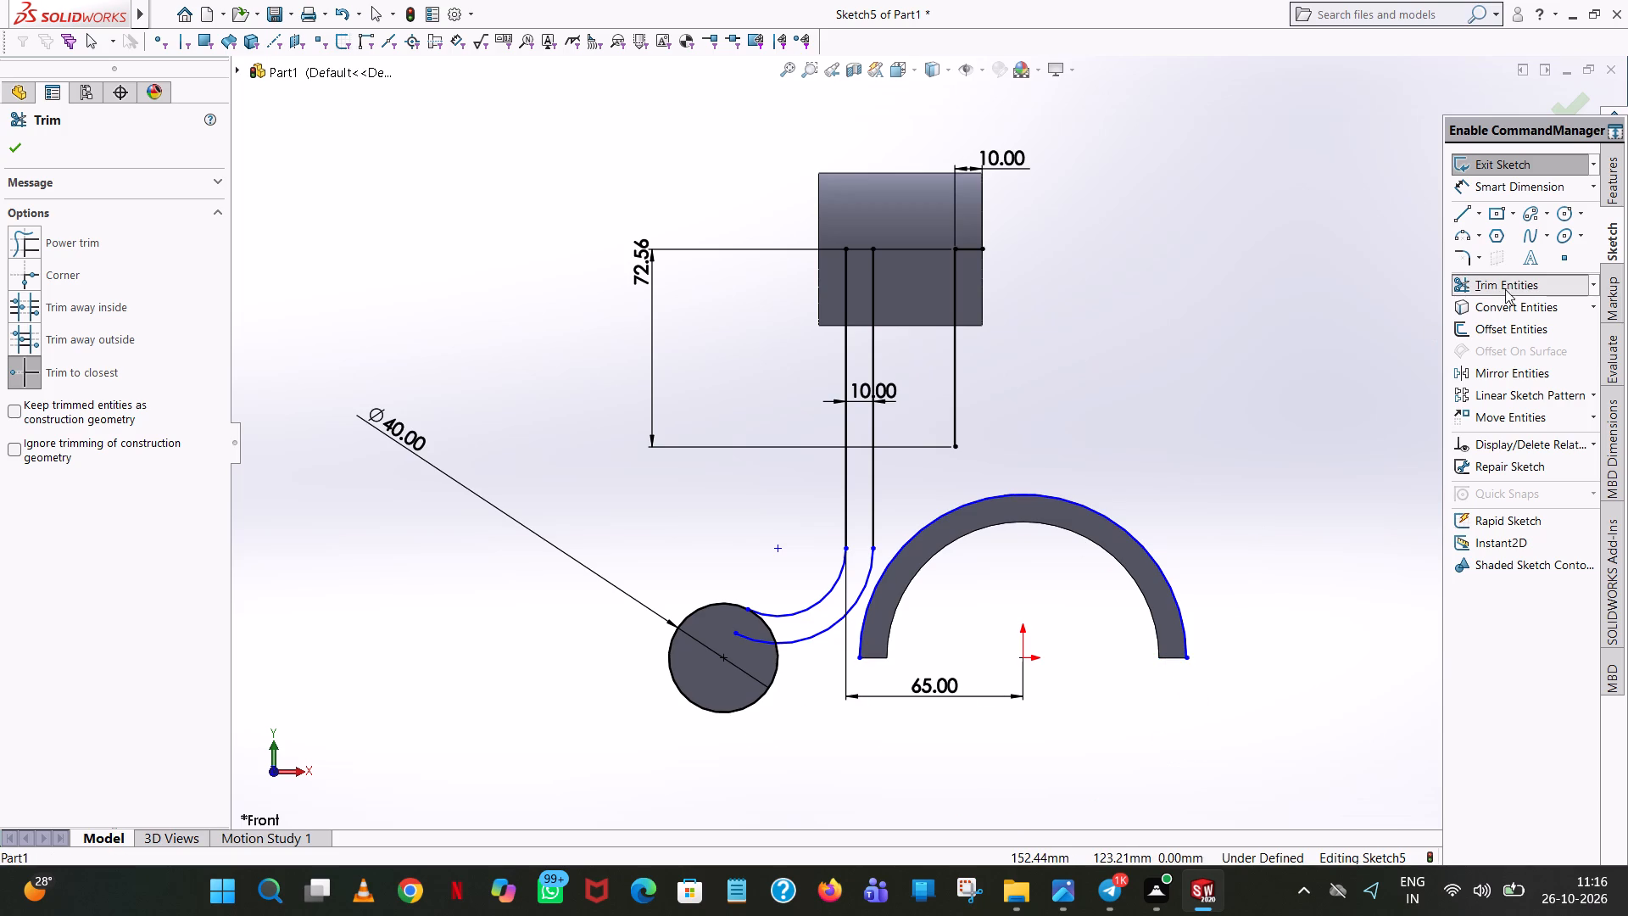
# Dimension the radius of the arc along the half-ring's outer edge.
pyautogui.click(1495, 182)
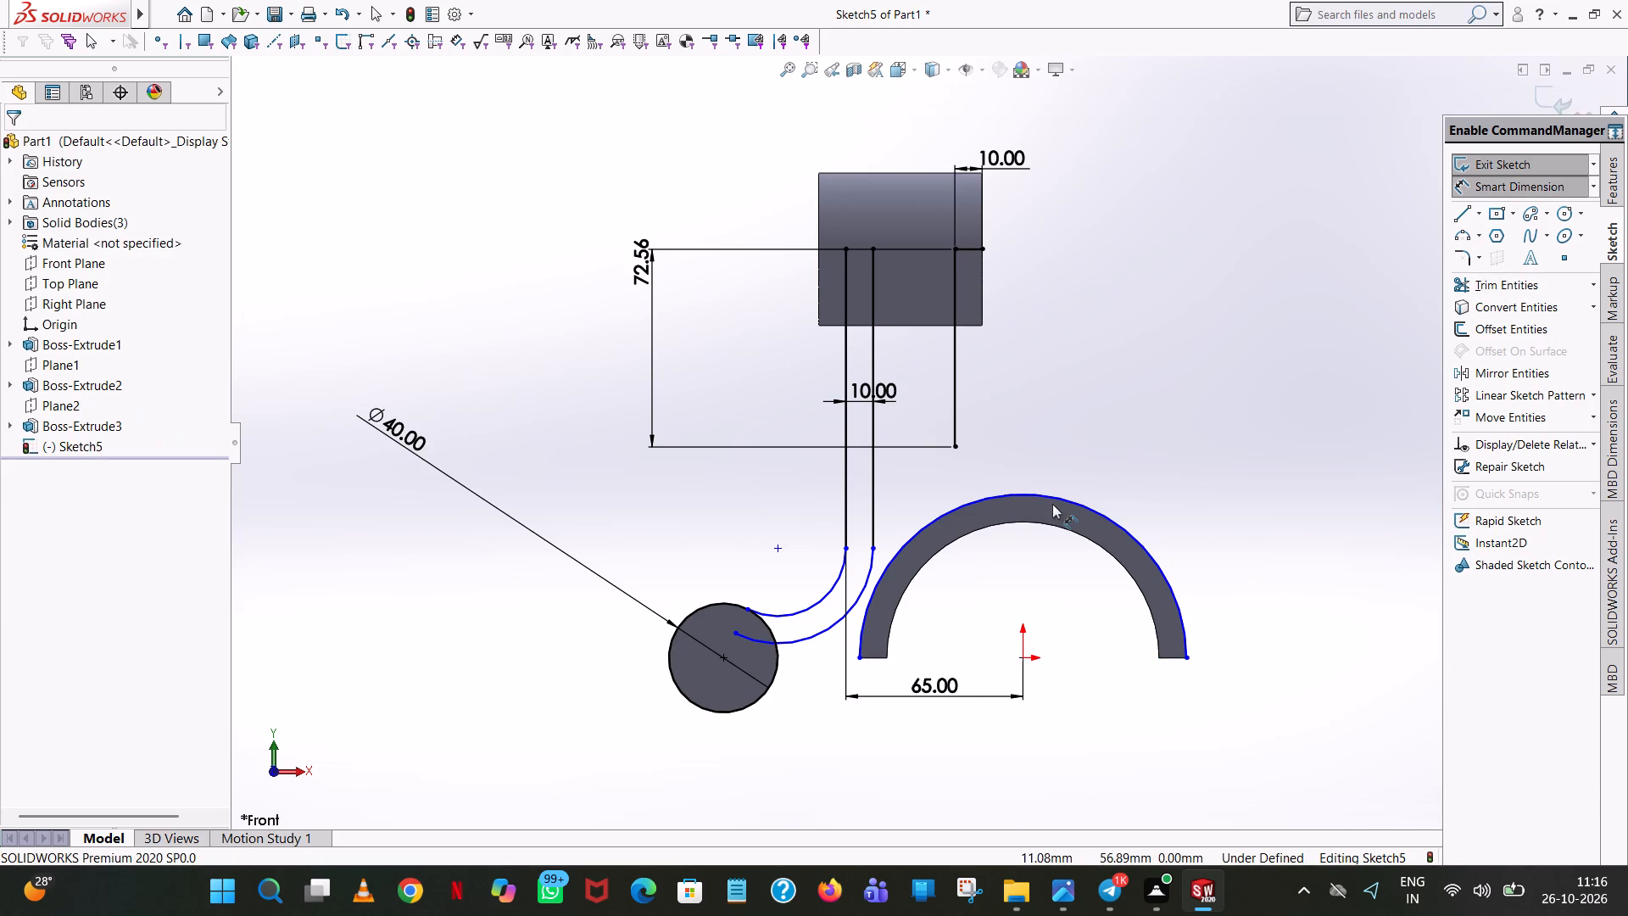
pyautogui.click(1051, 500)
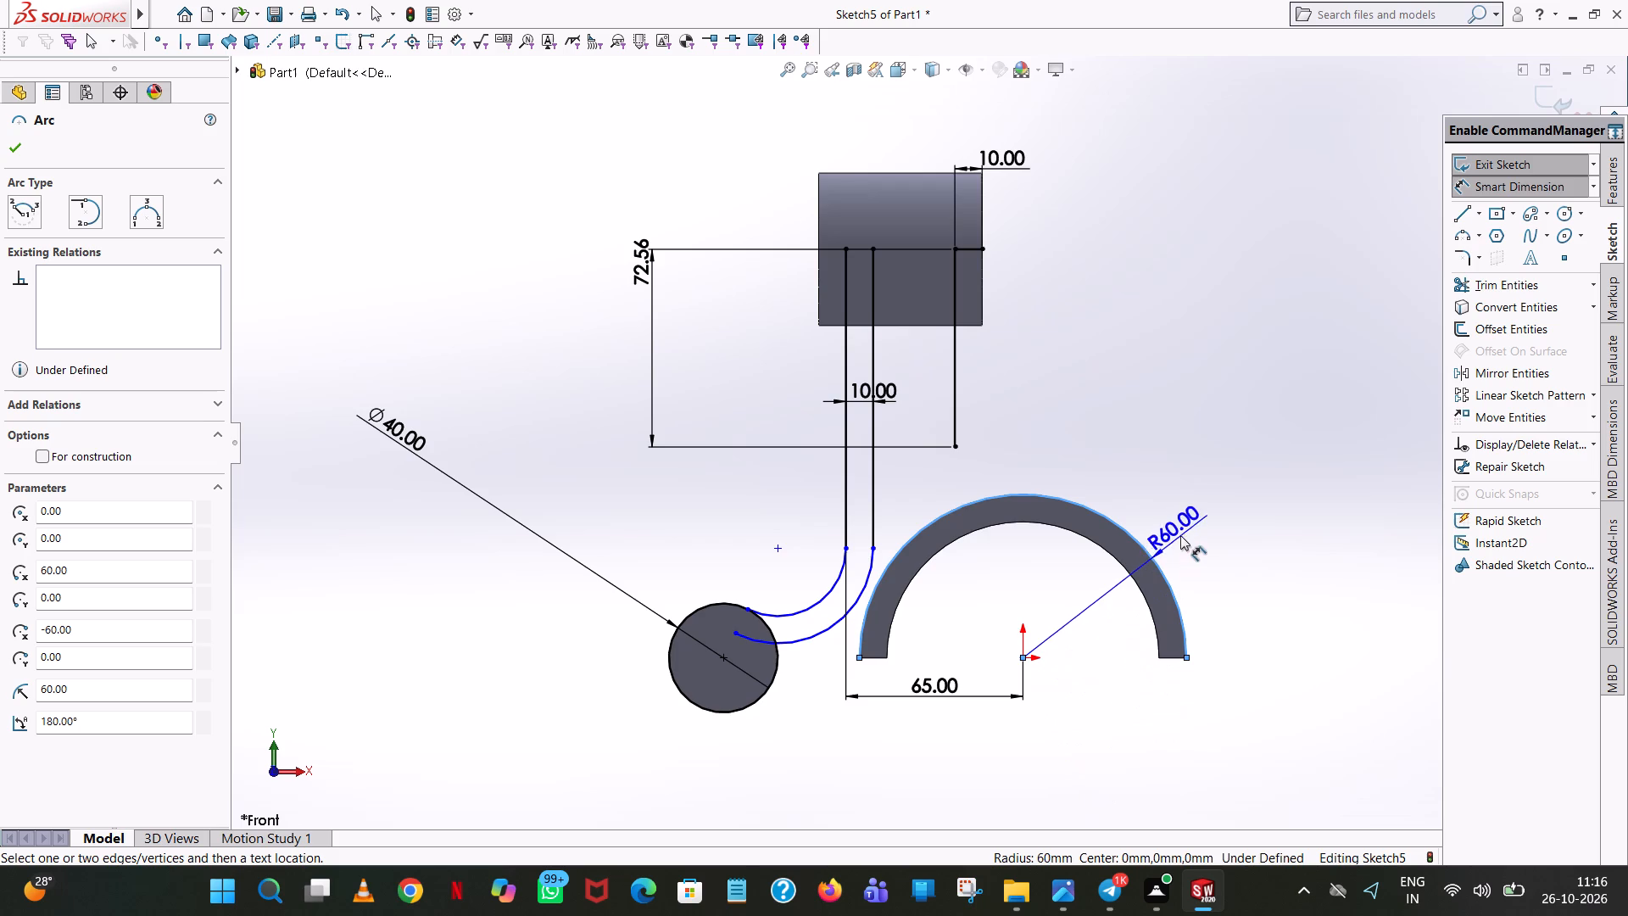
pyautogui.click(788, 813)
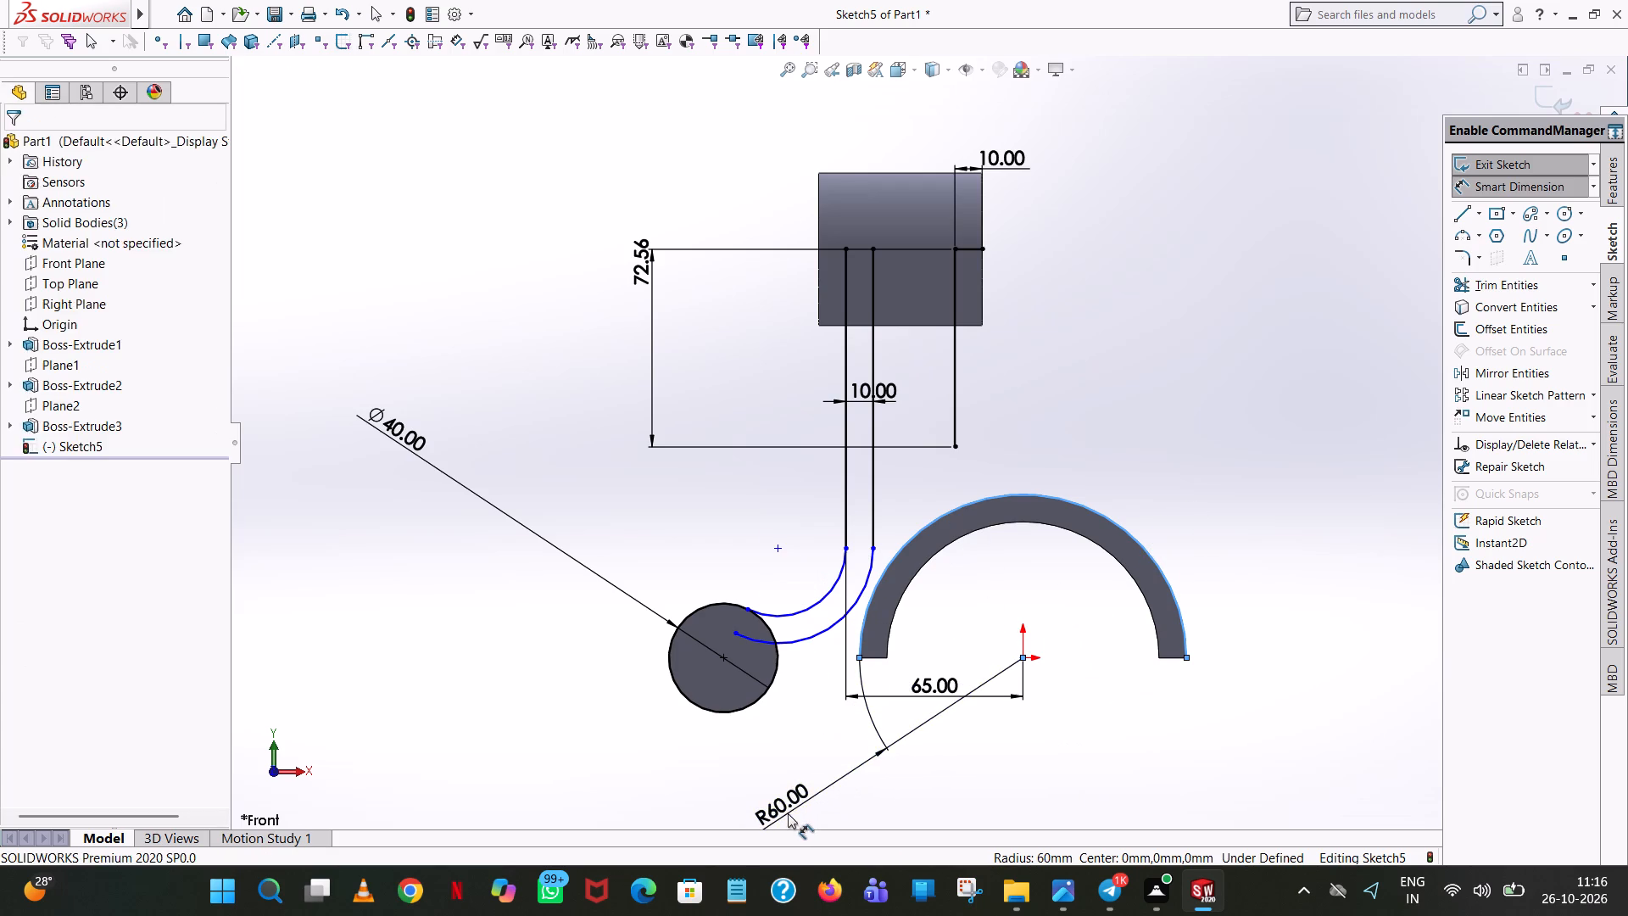
pyautogui.click(713, 780)
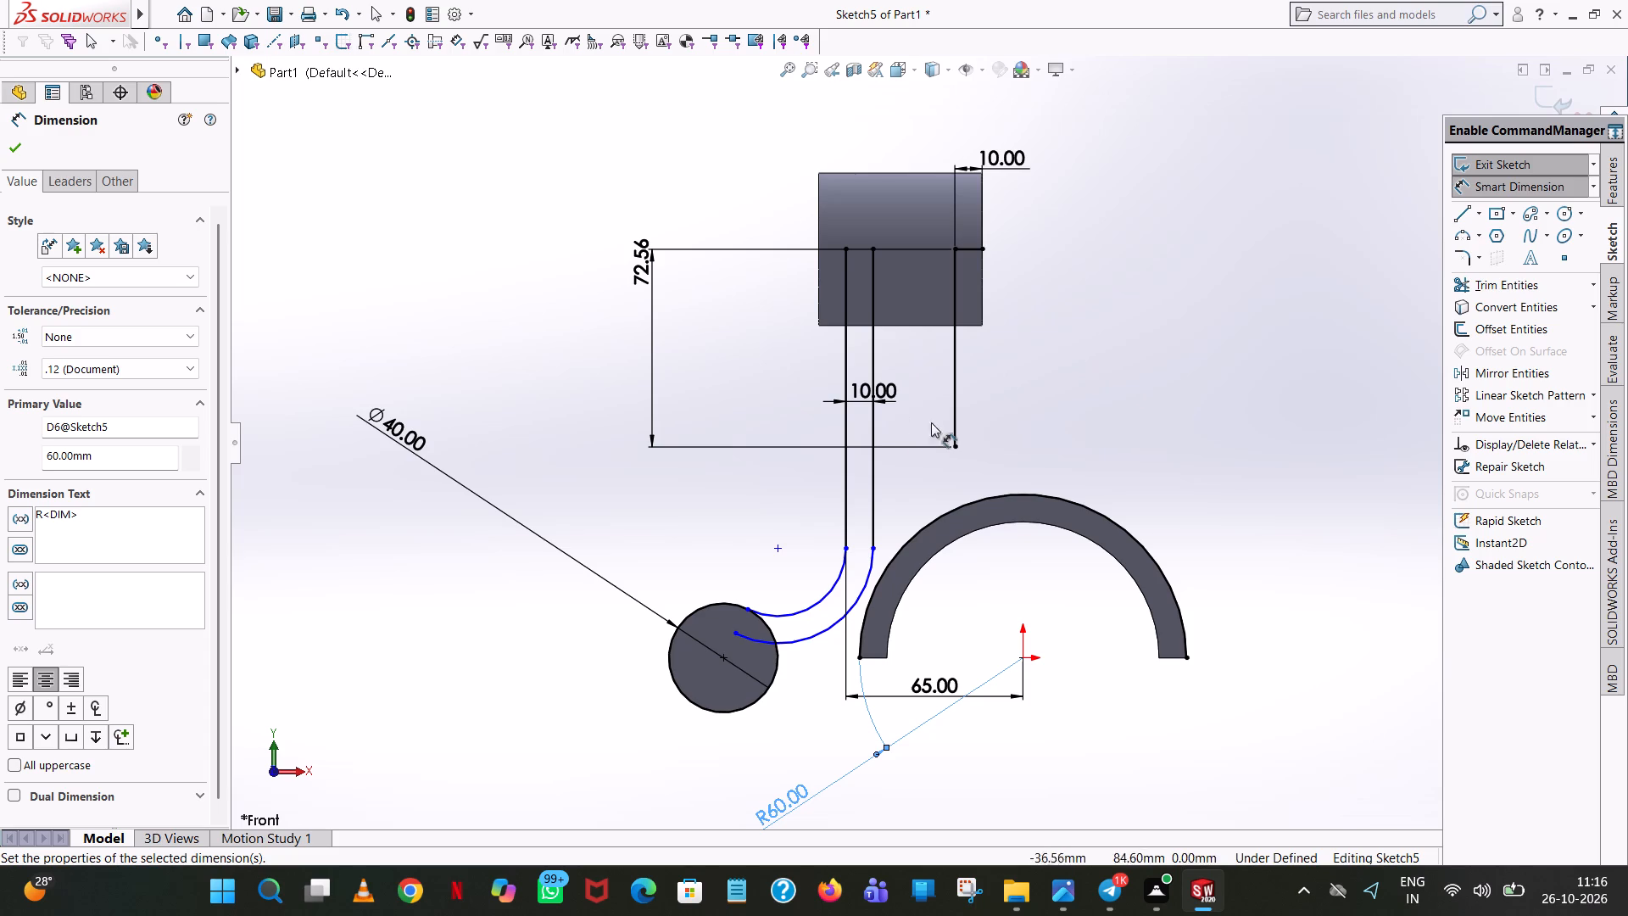
# Sketch a perimeter circle through the vertical line below the upper cylinder and the top of the half-ring's outer arc.
pyautogui.scroll(-1, 939, 417)
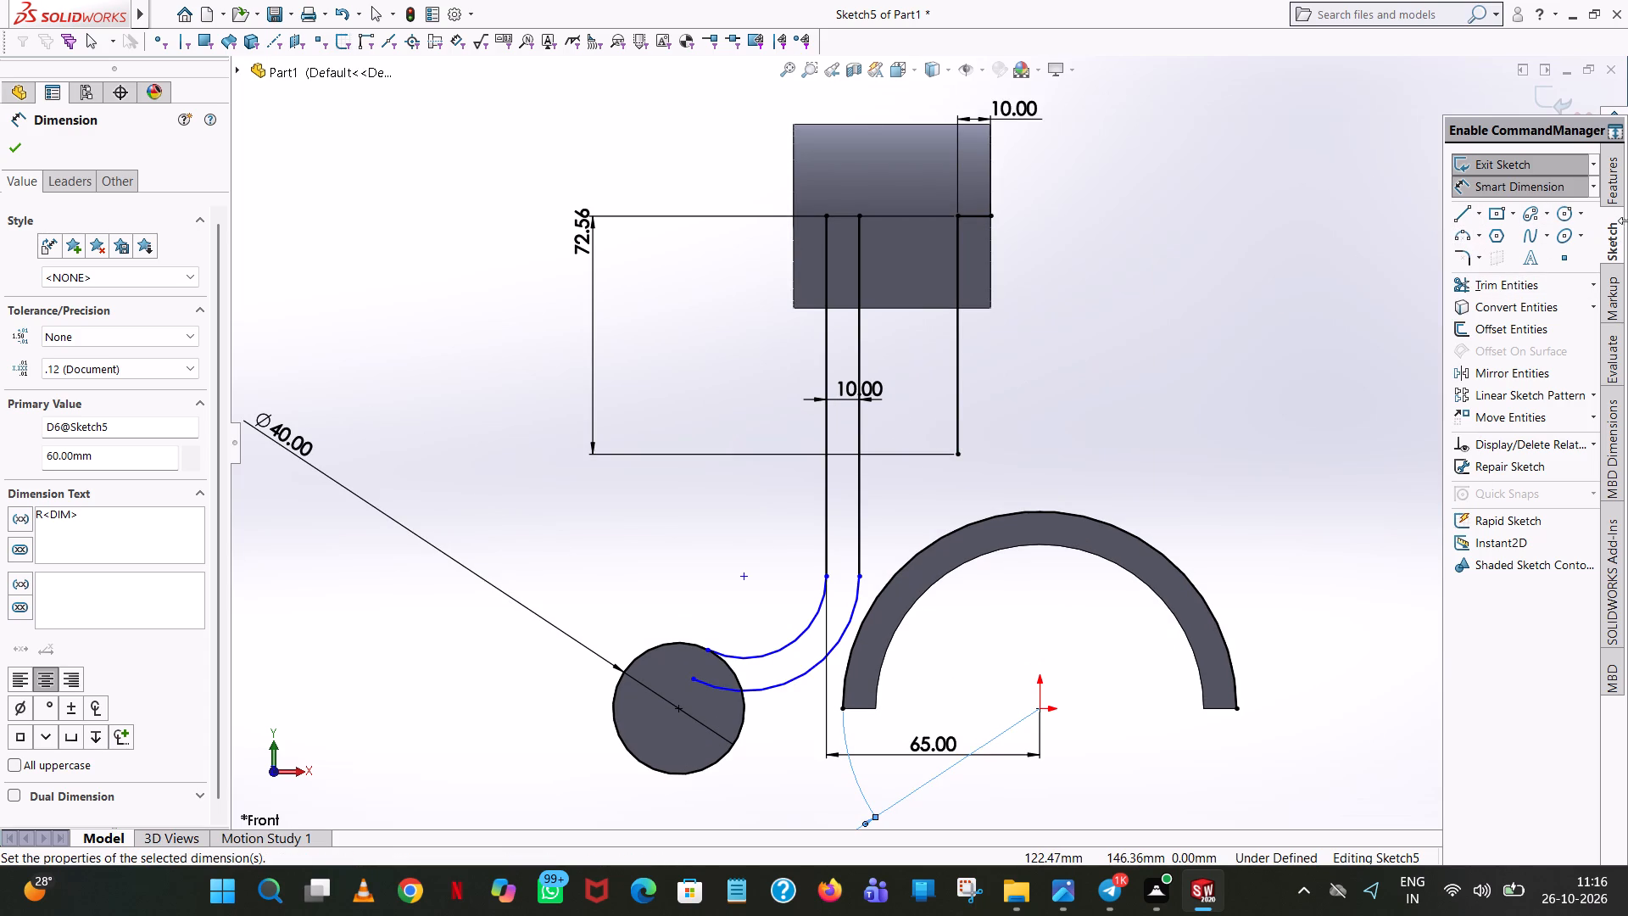
pyautogui.click(1580, 211)
pyautogui.click(1561, 229)
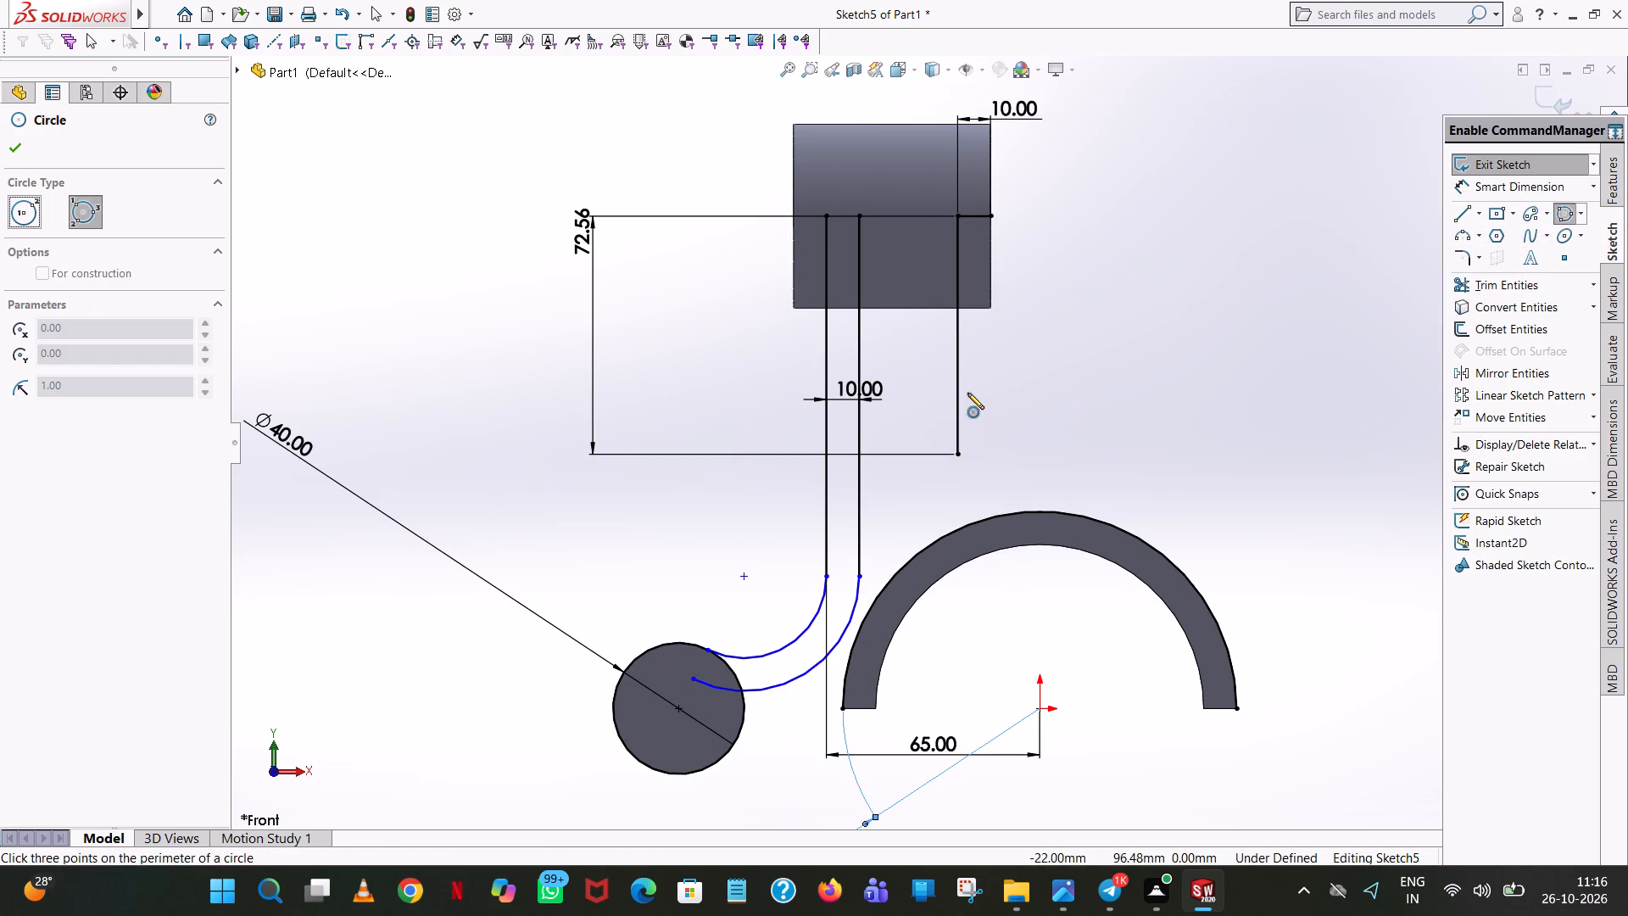
pyautogui.click(959, 398)
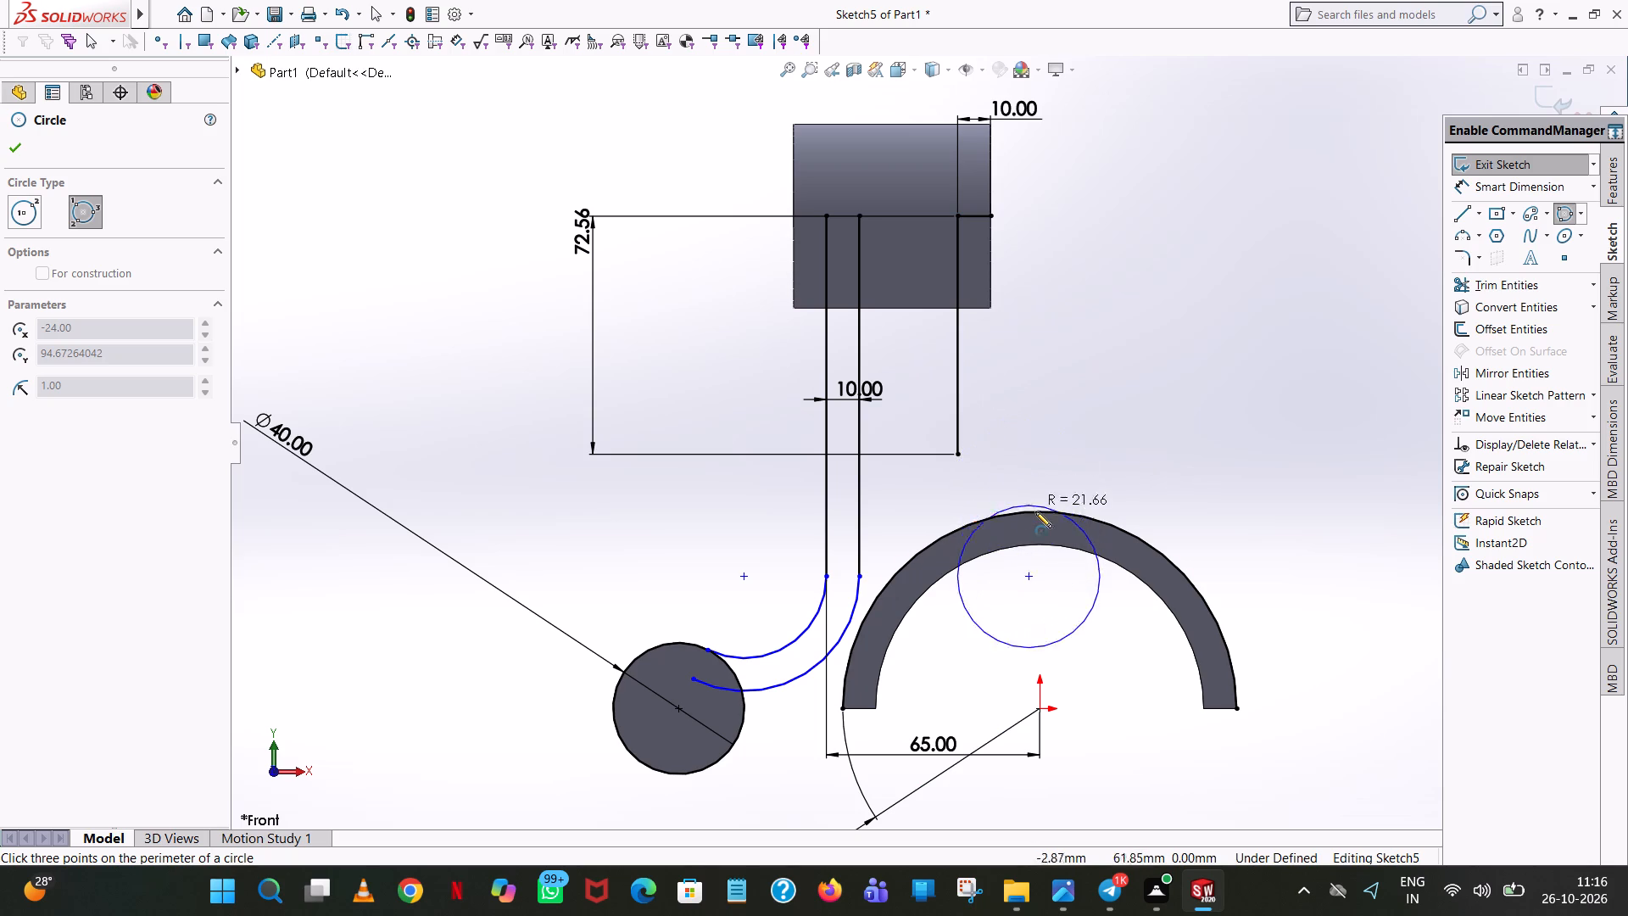
pyautogui.click(1054, 513)
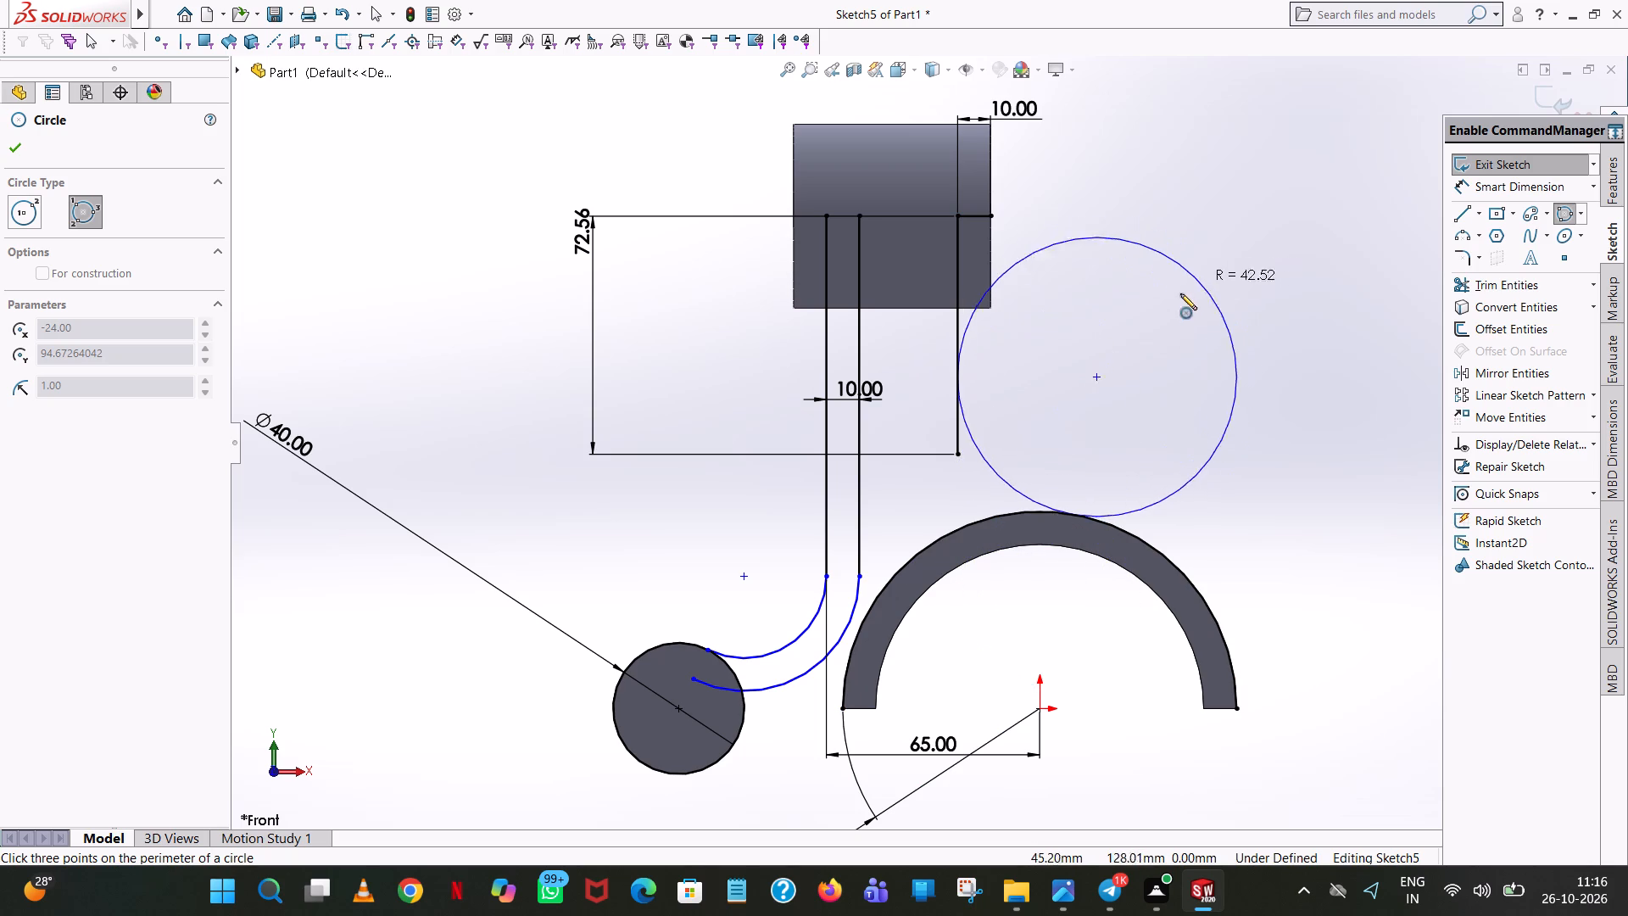
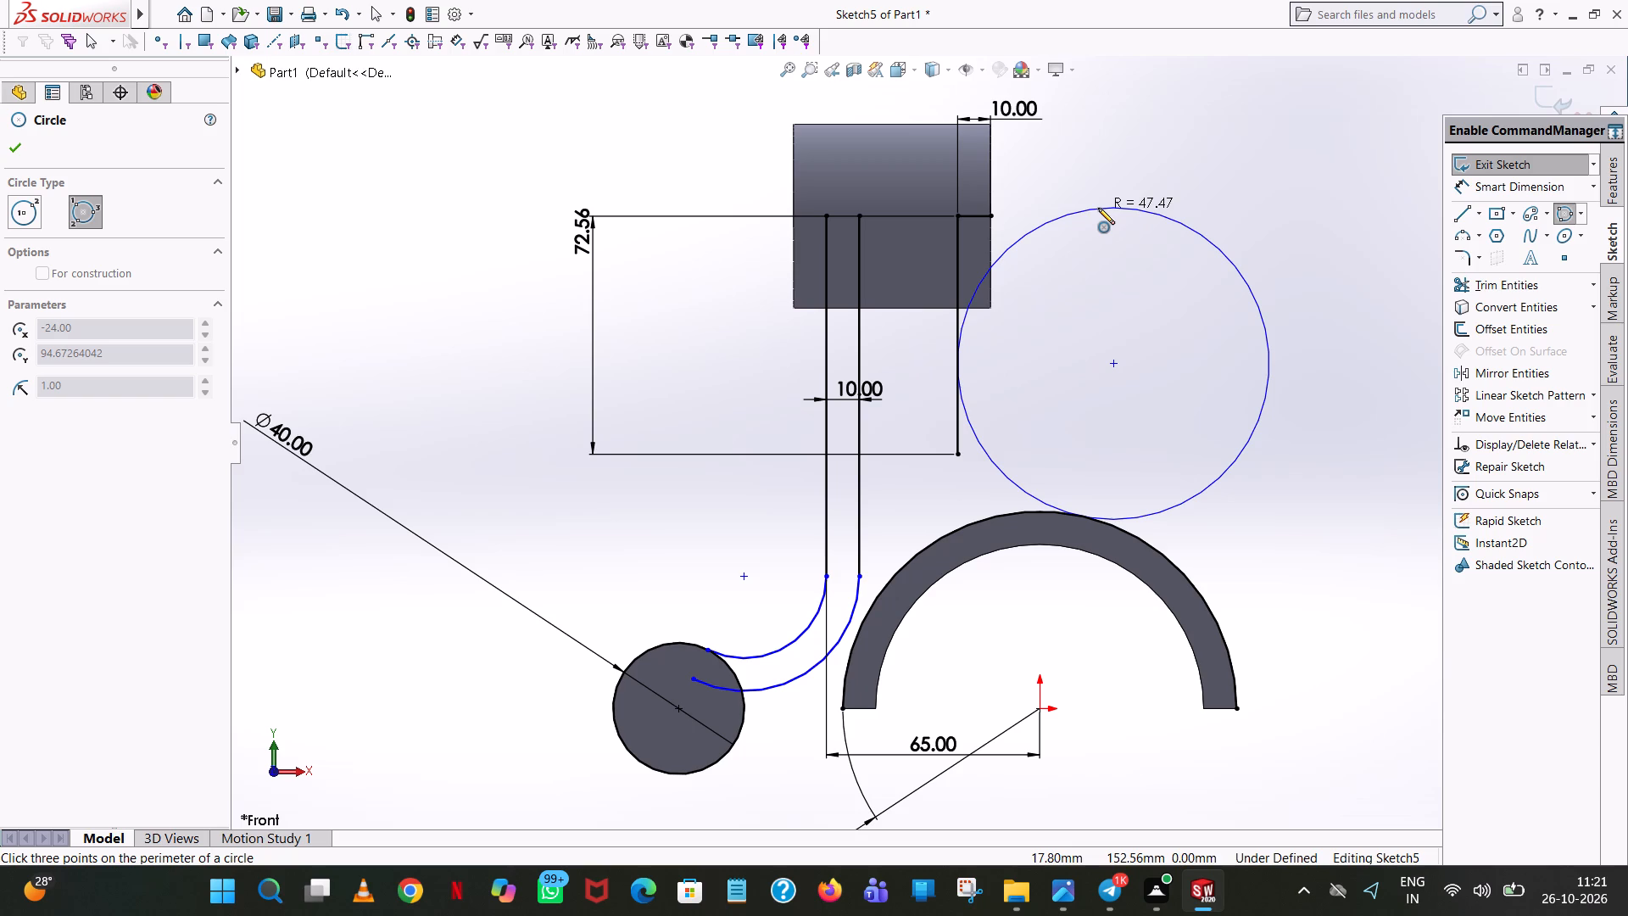
# Complete the perimeter circle tangent to the vertical line and the half-ring's outer arc at a radius of about 40 mm.
pyautogui.click(1044, 259)
pyautogui.rightClick(1044, 259)
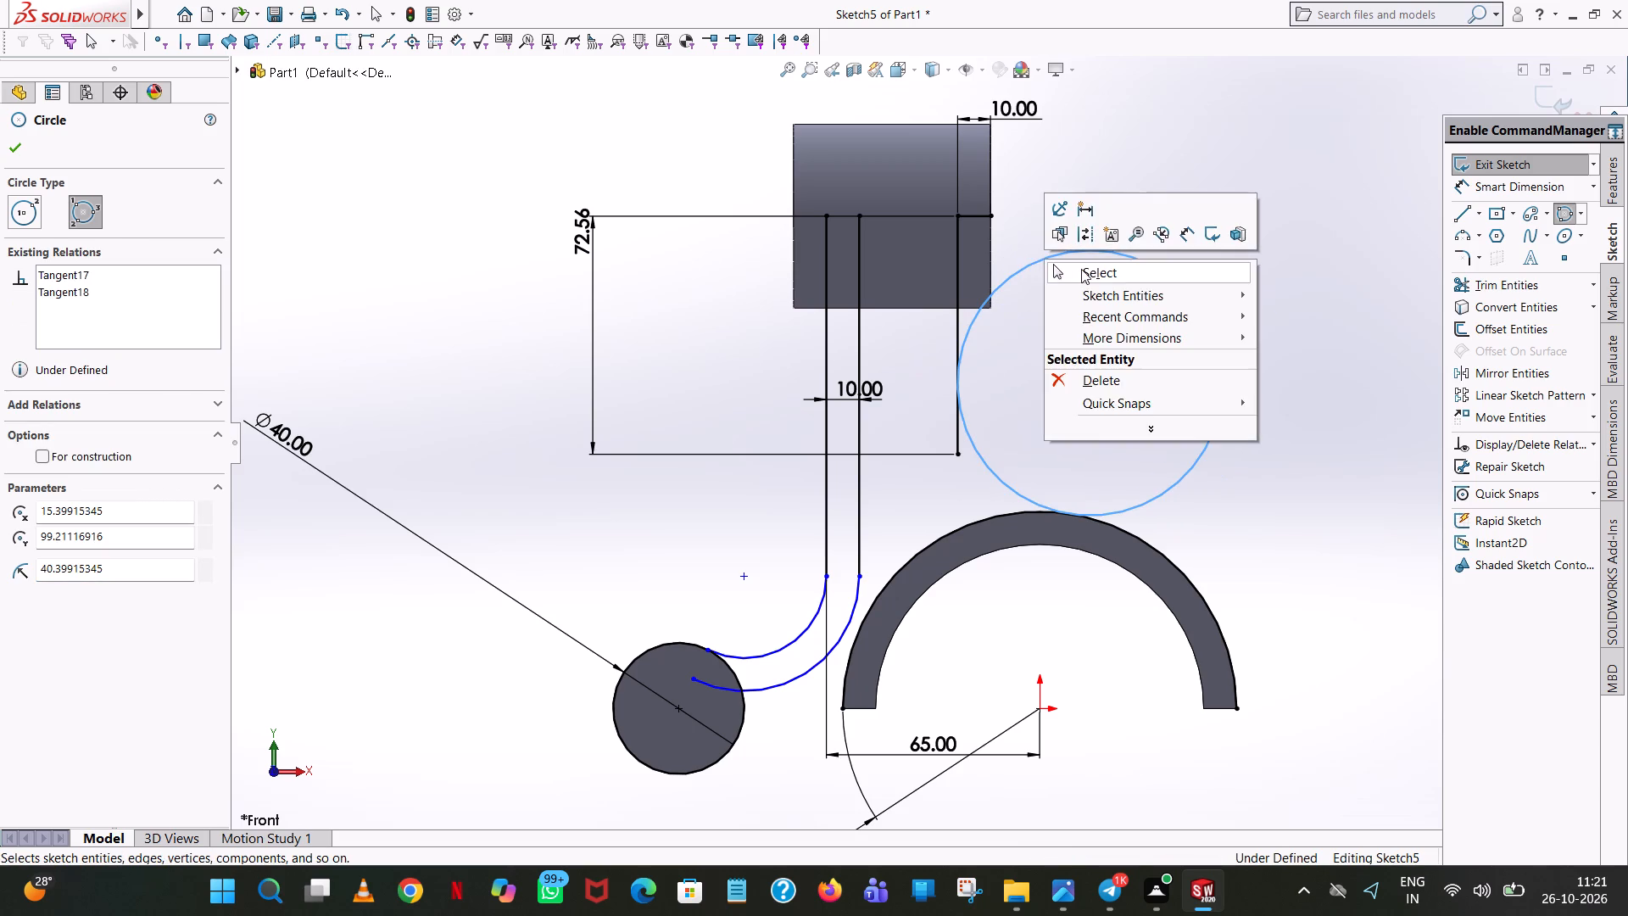
pyautogui.click(1081, 269)
# Trim the circle to the concave arc joining the vertical line and half-ring, and remove the line's leftover end below the tangency.
pyautogui.click(1551, 279)
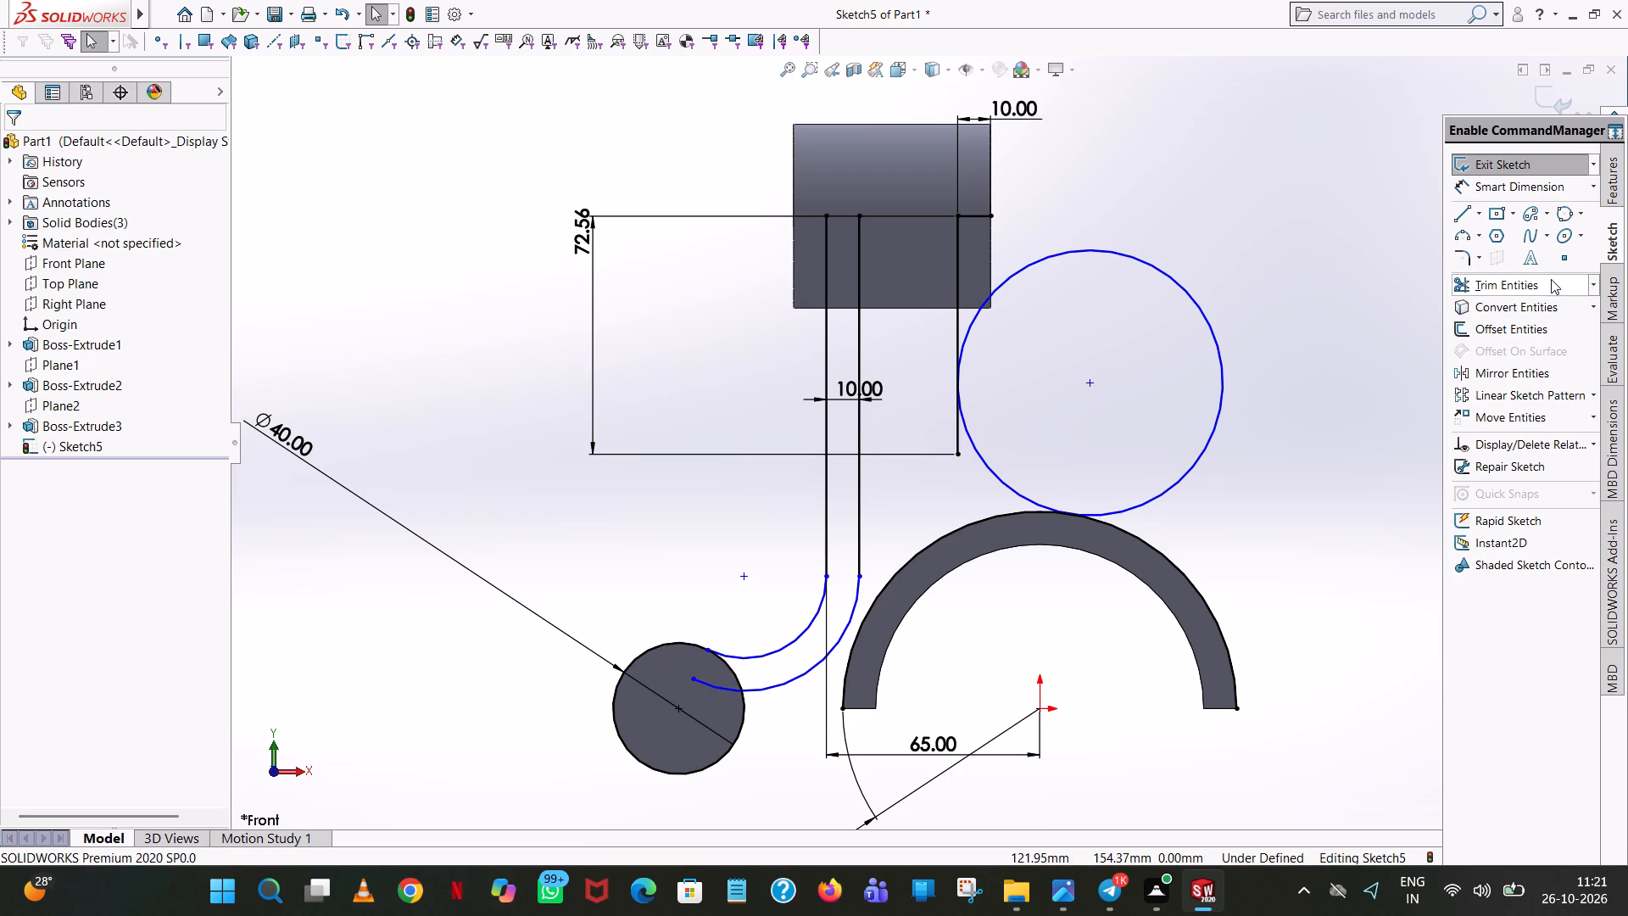
pyautogui.click(1113, 252)
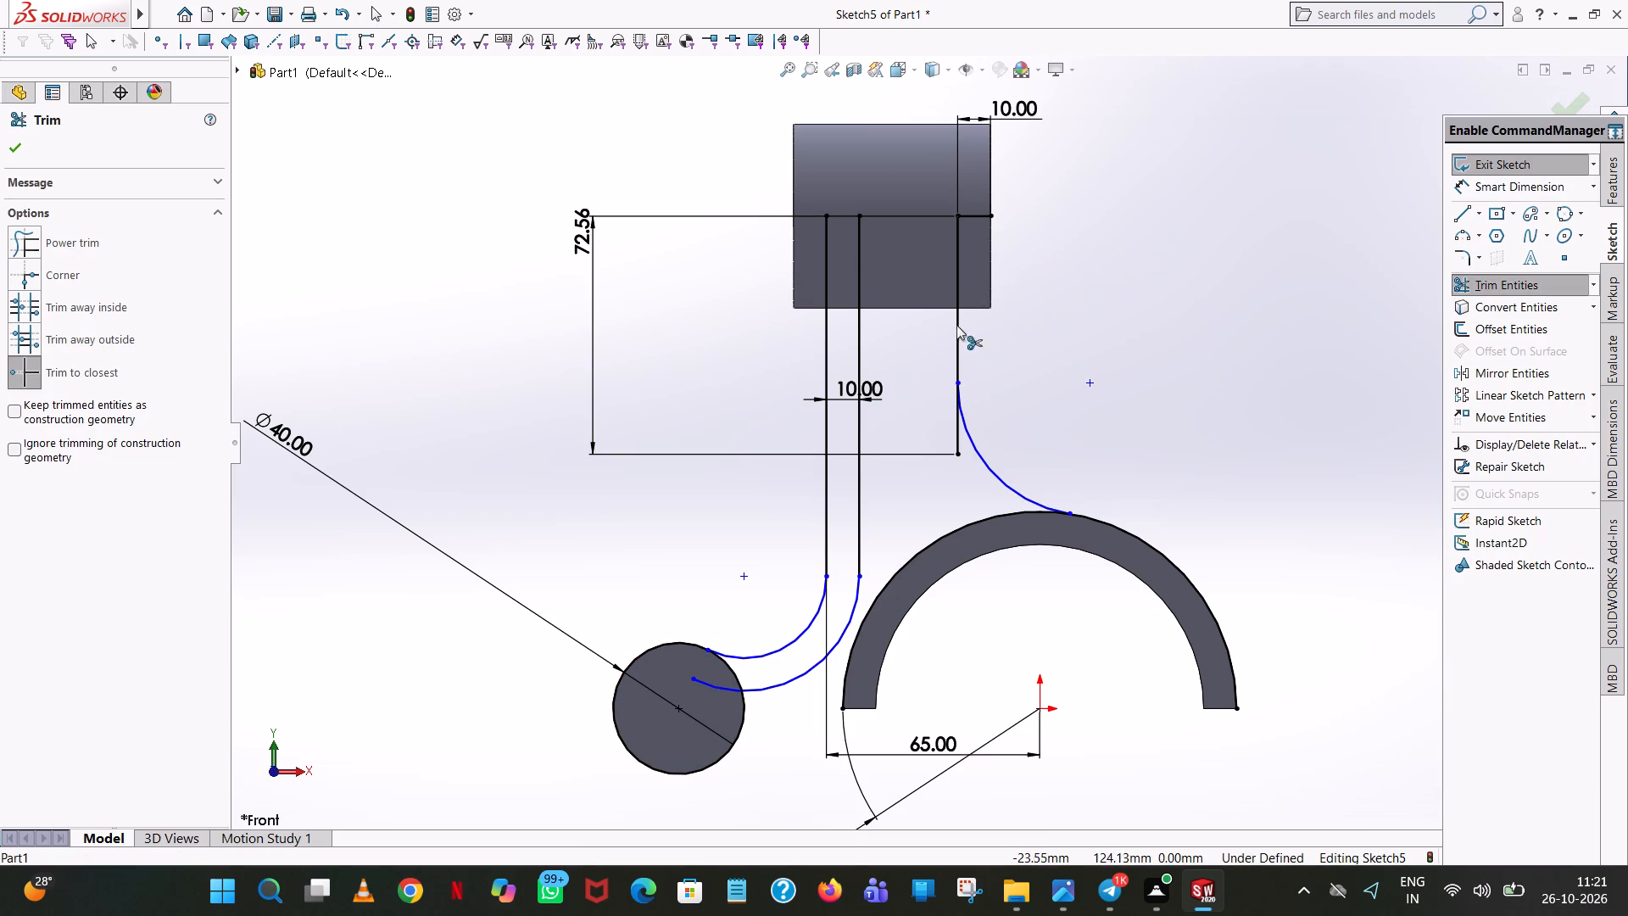
pyautogui.click(959, 441)
pyautogui.click(886, 449)
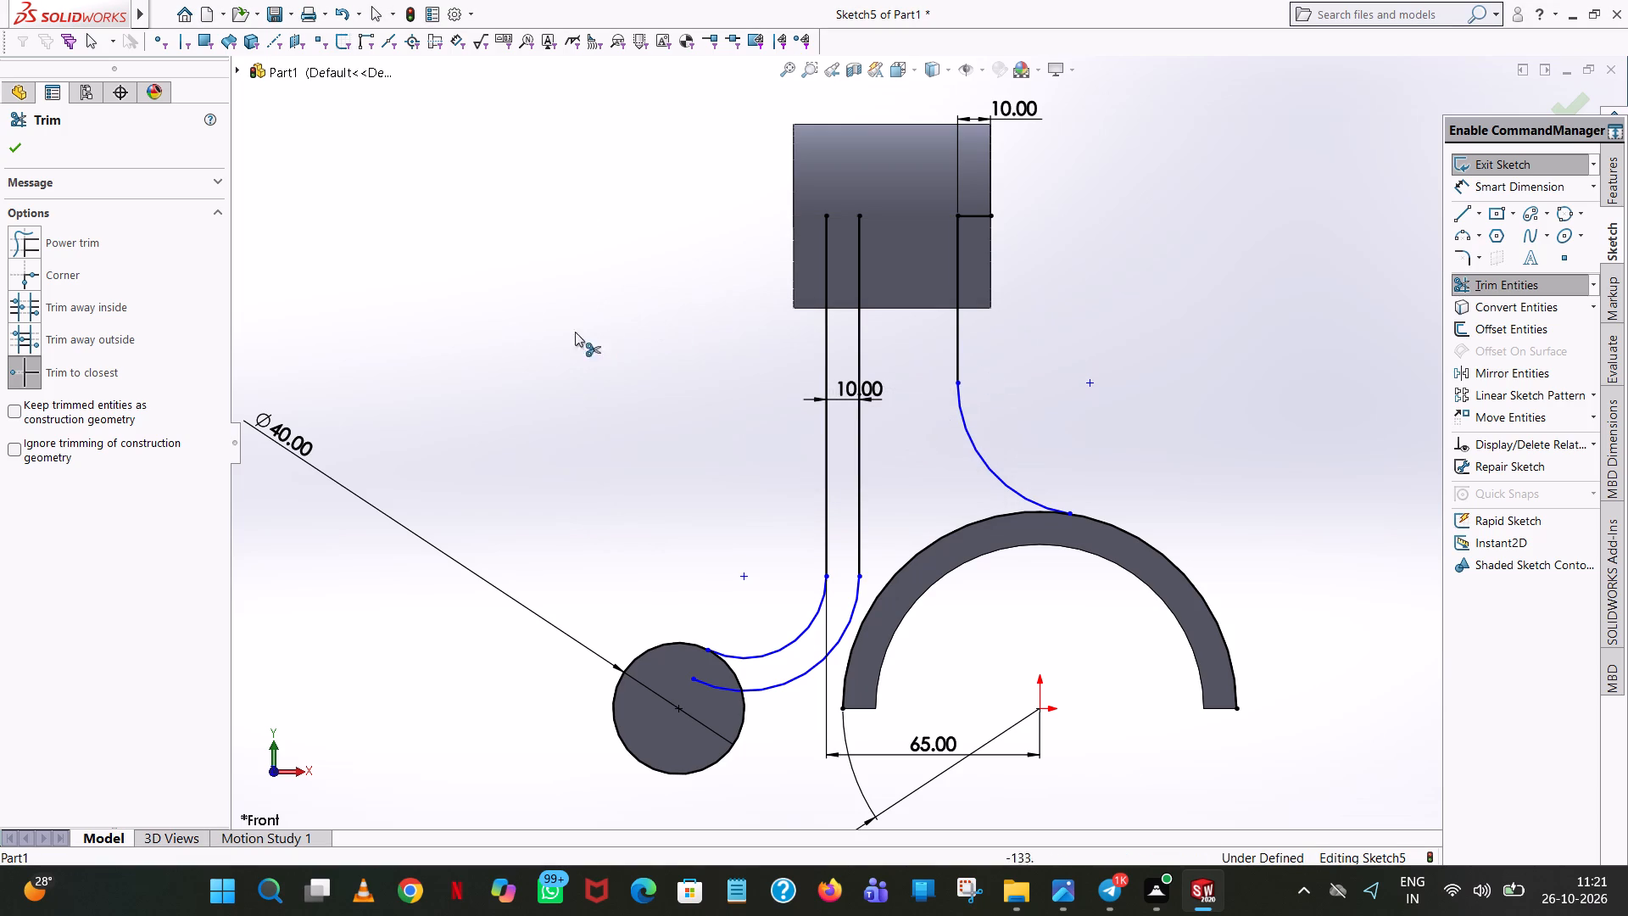
pyautogui.click(8, 151)
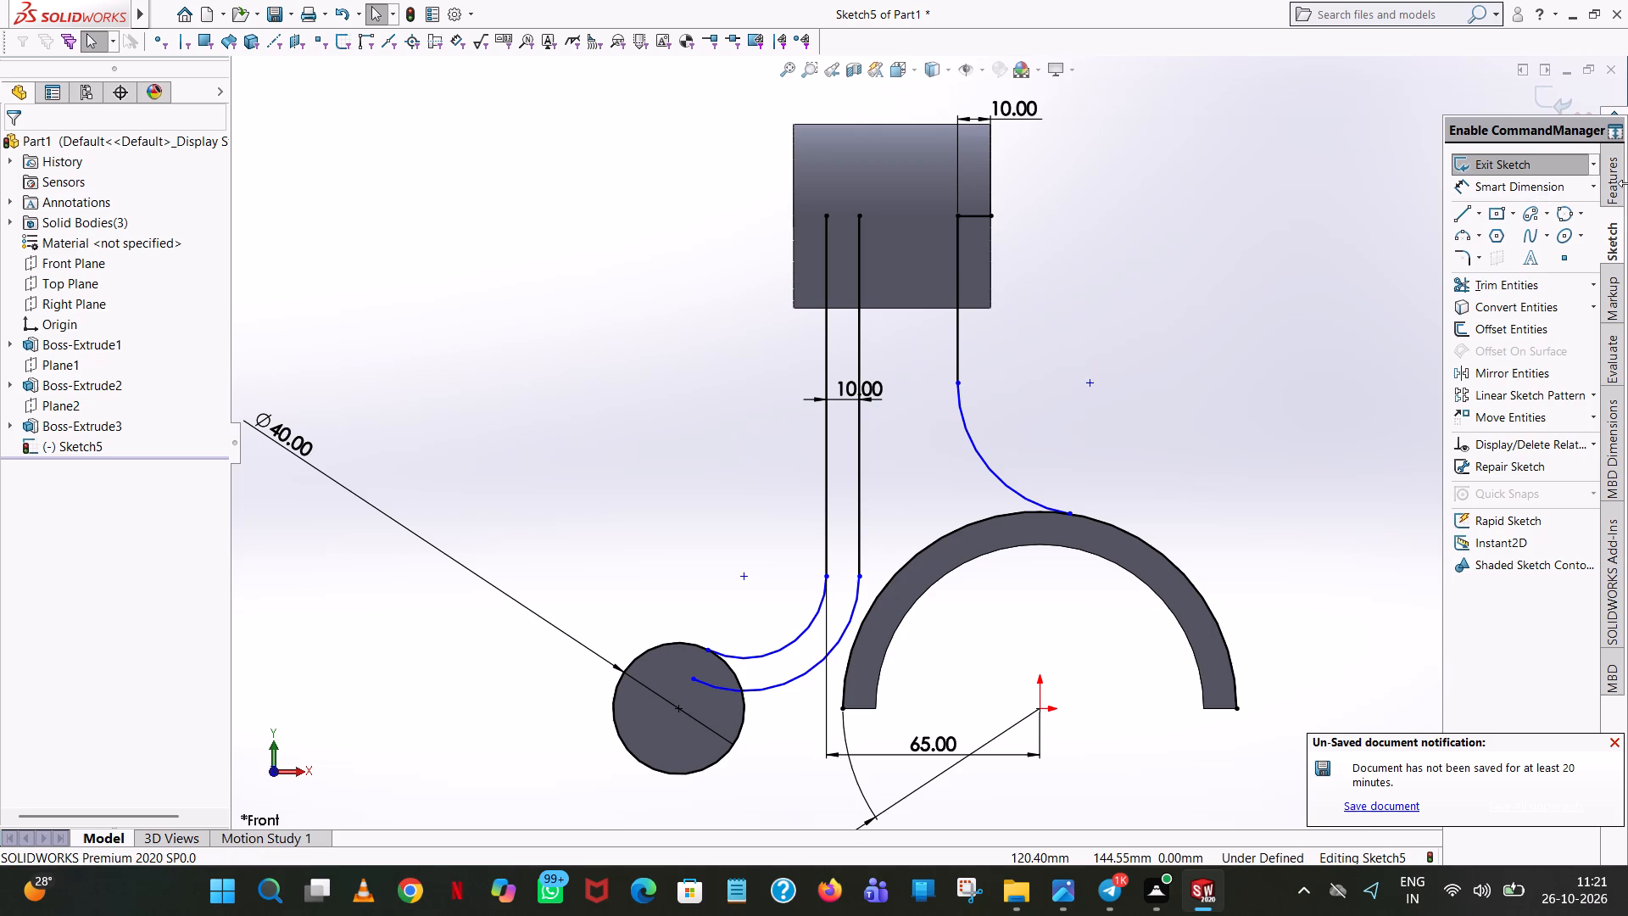
# Offset the chain of the concave arc and its vertical line by 10 mm toward the web's interior.
pyautogui.click(1547, 329)
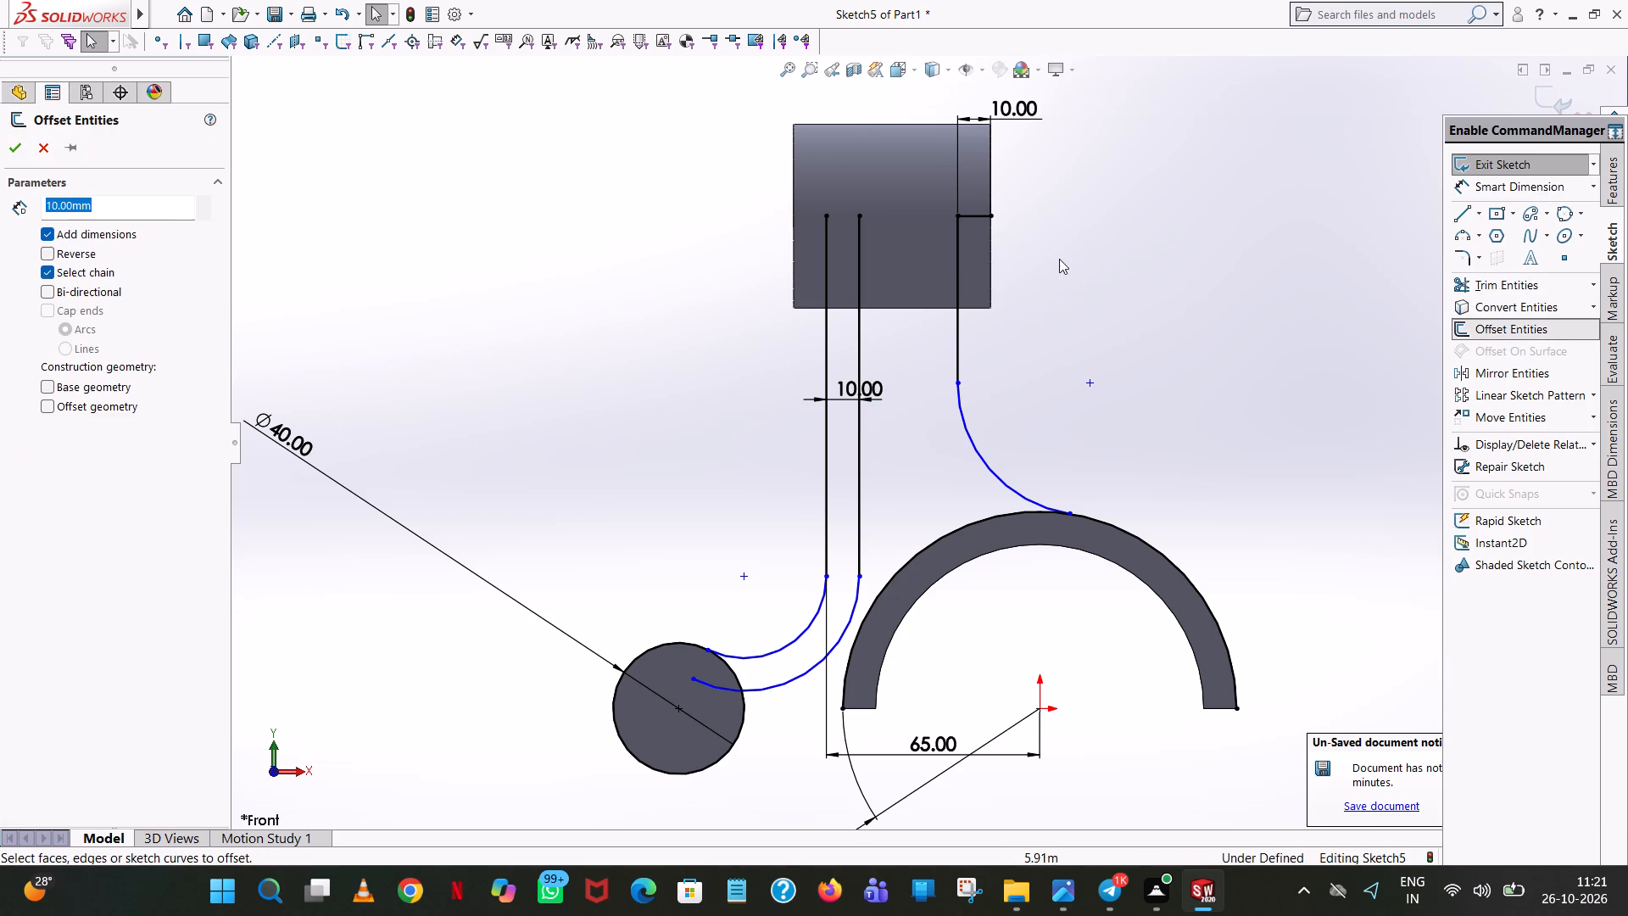
pyautogui.click(961, 415)
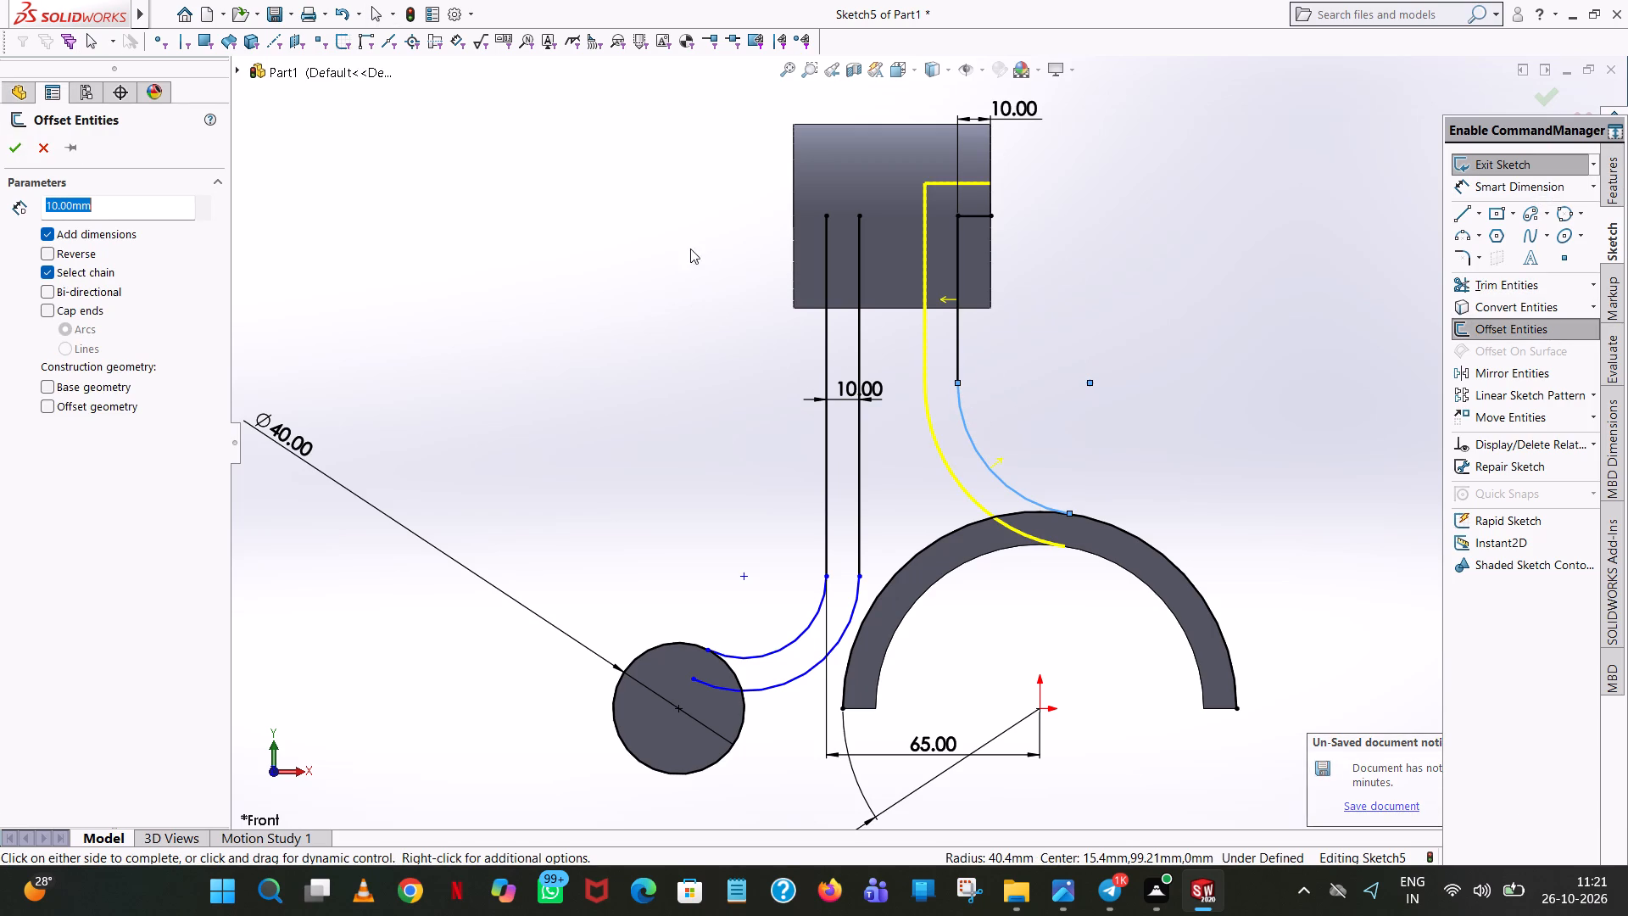
pyautogui.click(9, 144)
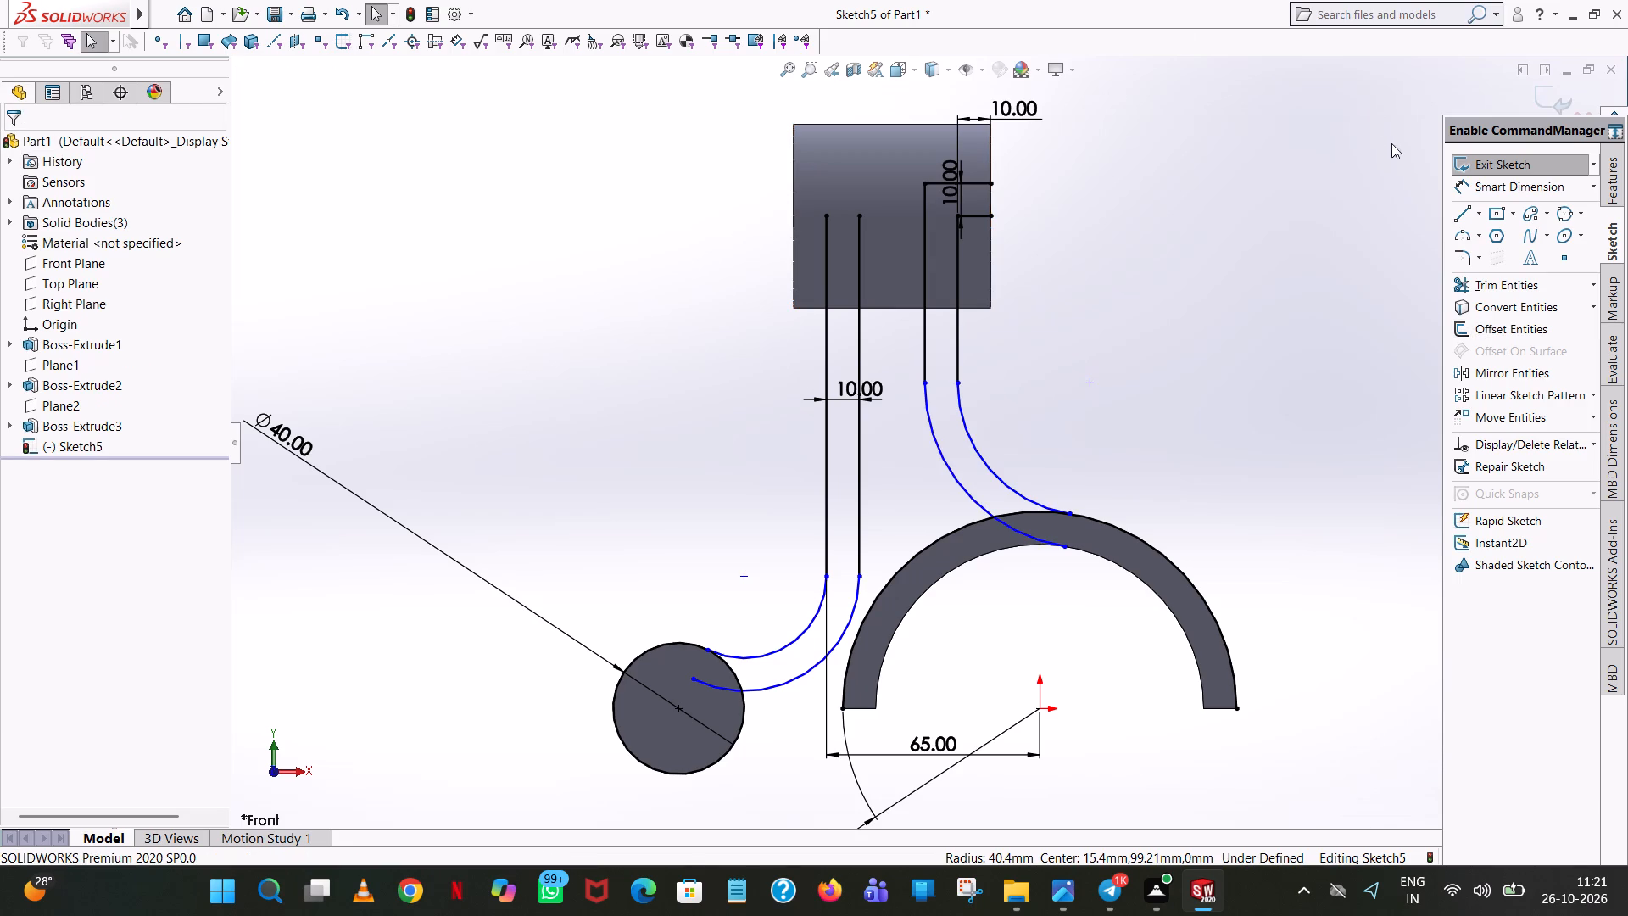
# Sketch a 40 mm horizontal line inside the upper cylinder joining the tops of the web's two outer vertical lines.
pyautogui.click(1459, 209)
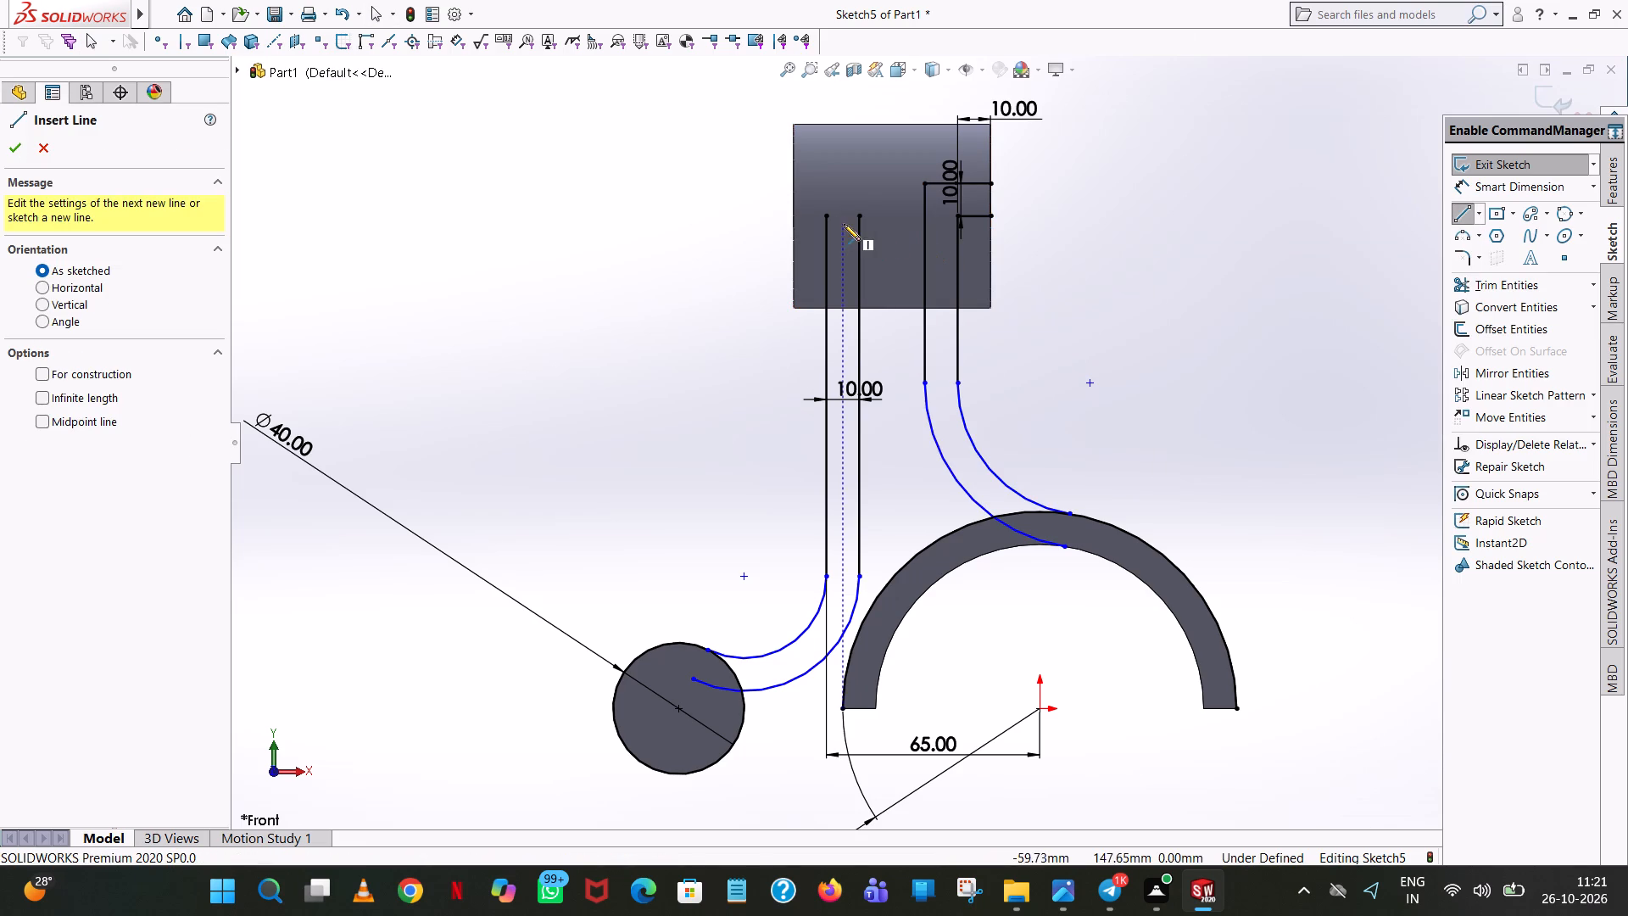
pyautogui.click(831, 212)
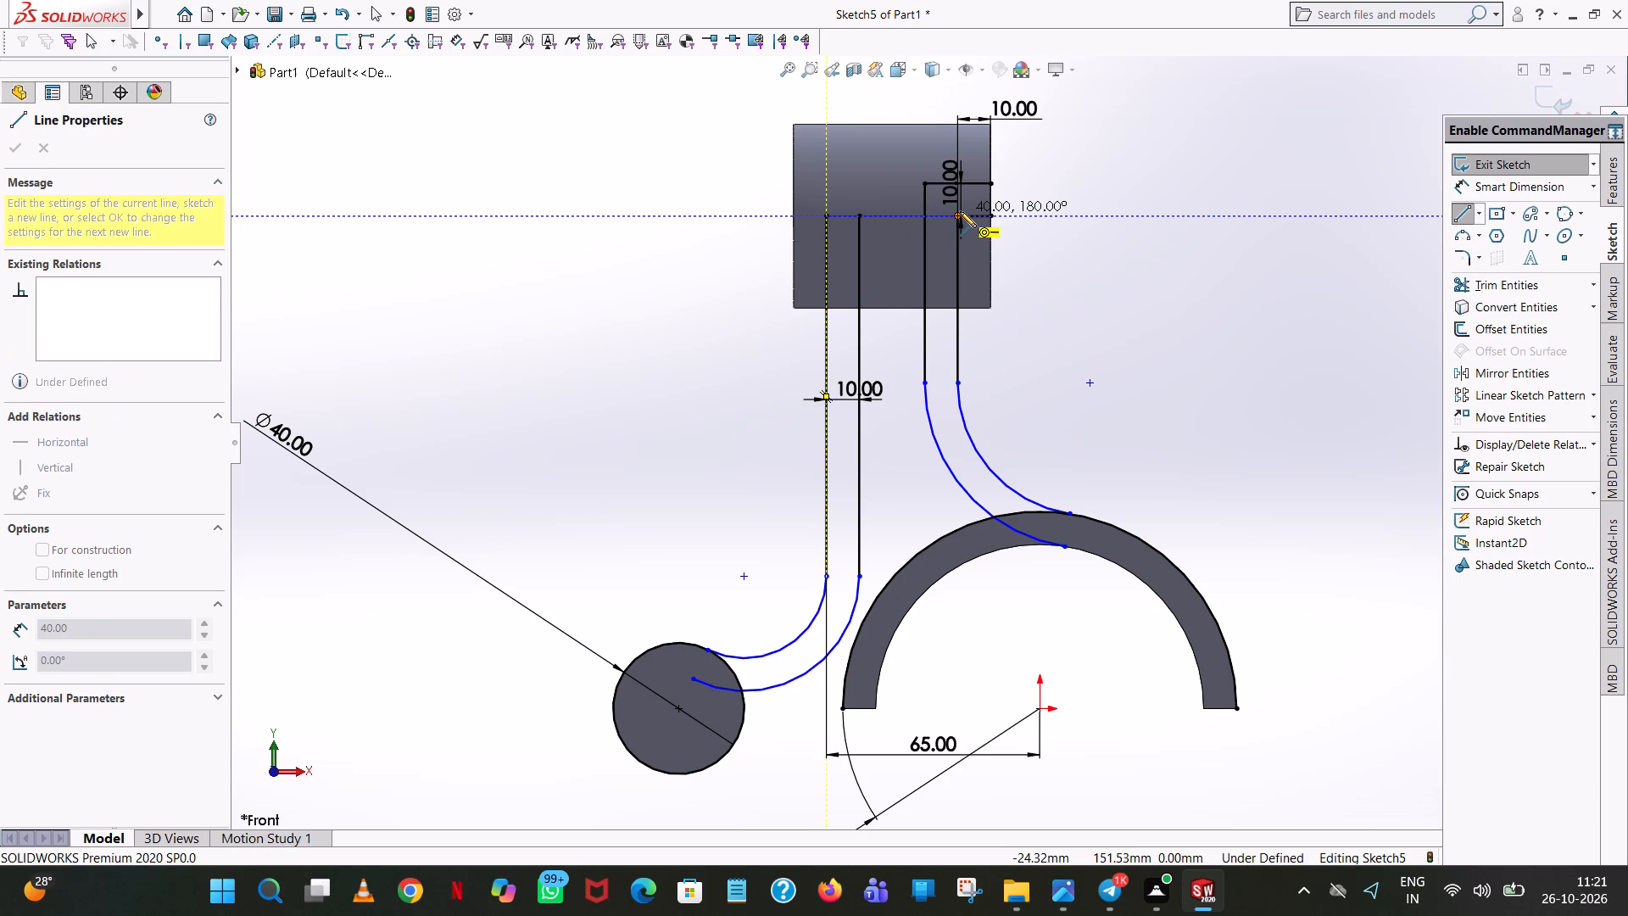
pyautogui.click(956, 213)
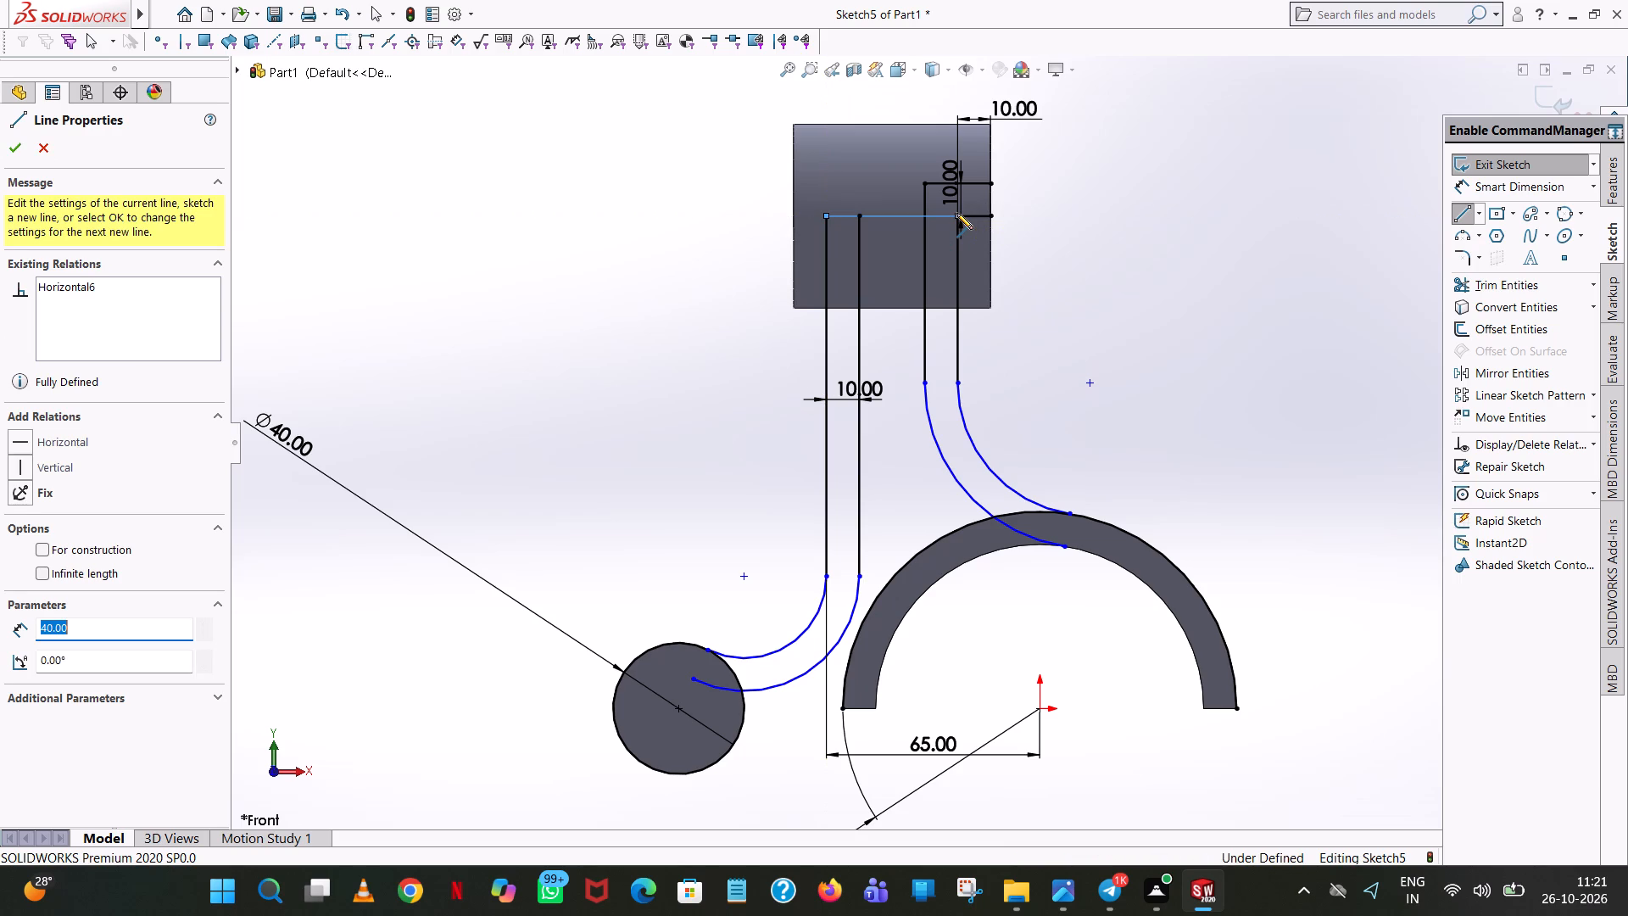
pyautogui.rightClick(956, 213)
pyautogui.click(1035, 232)
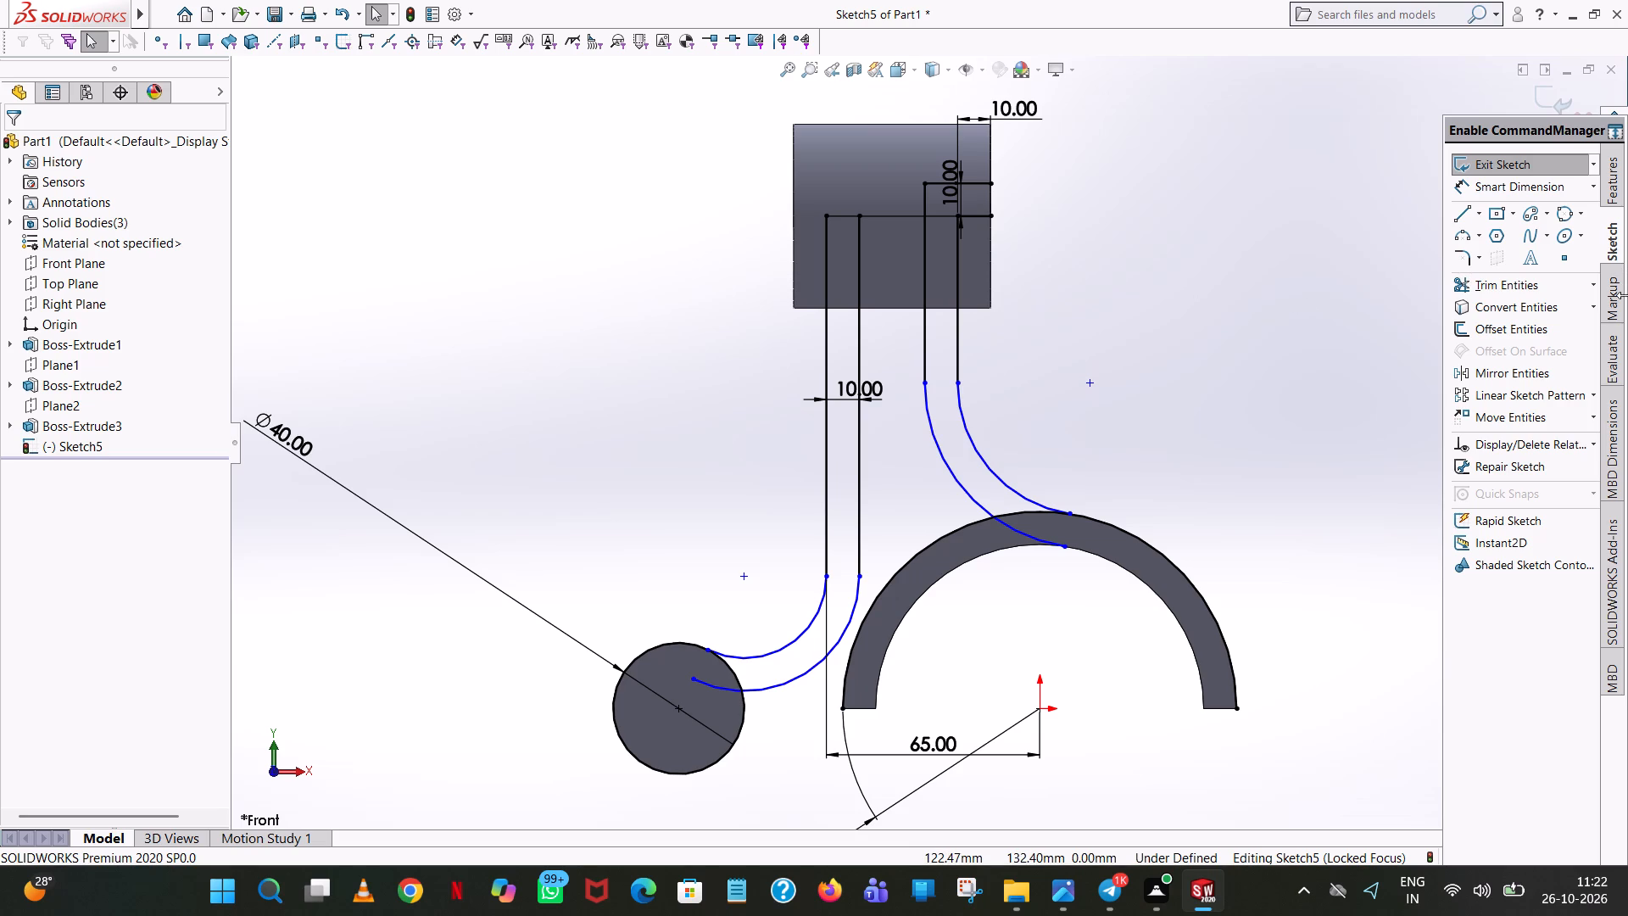
# Sketch a slanted line about 31 mm long from the inner vertical line near the side cylinder to the offset arc.
pyautogui.click(1461, 214)
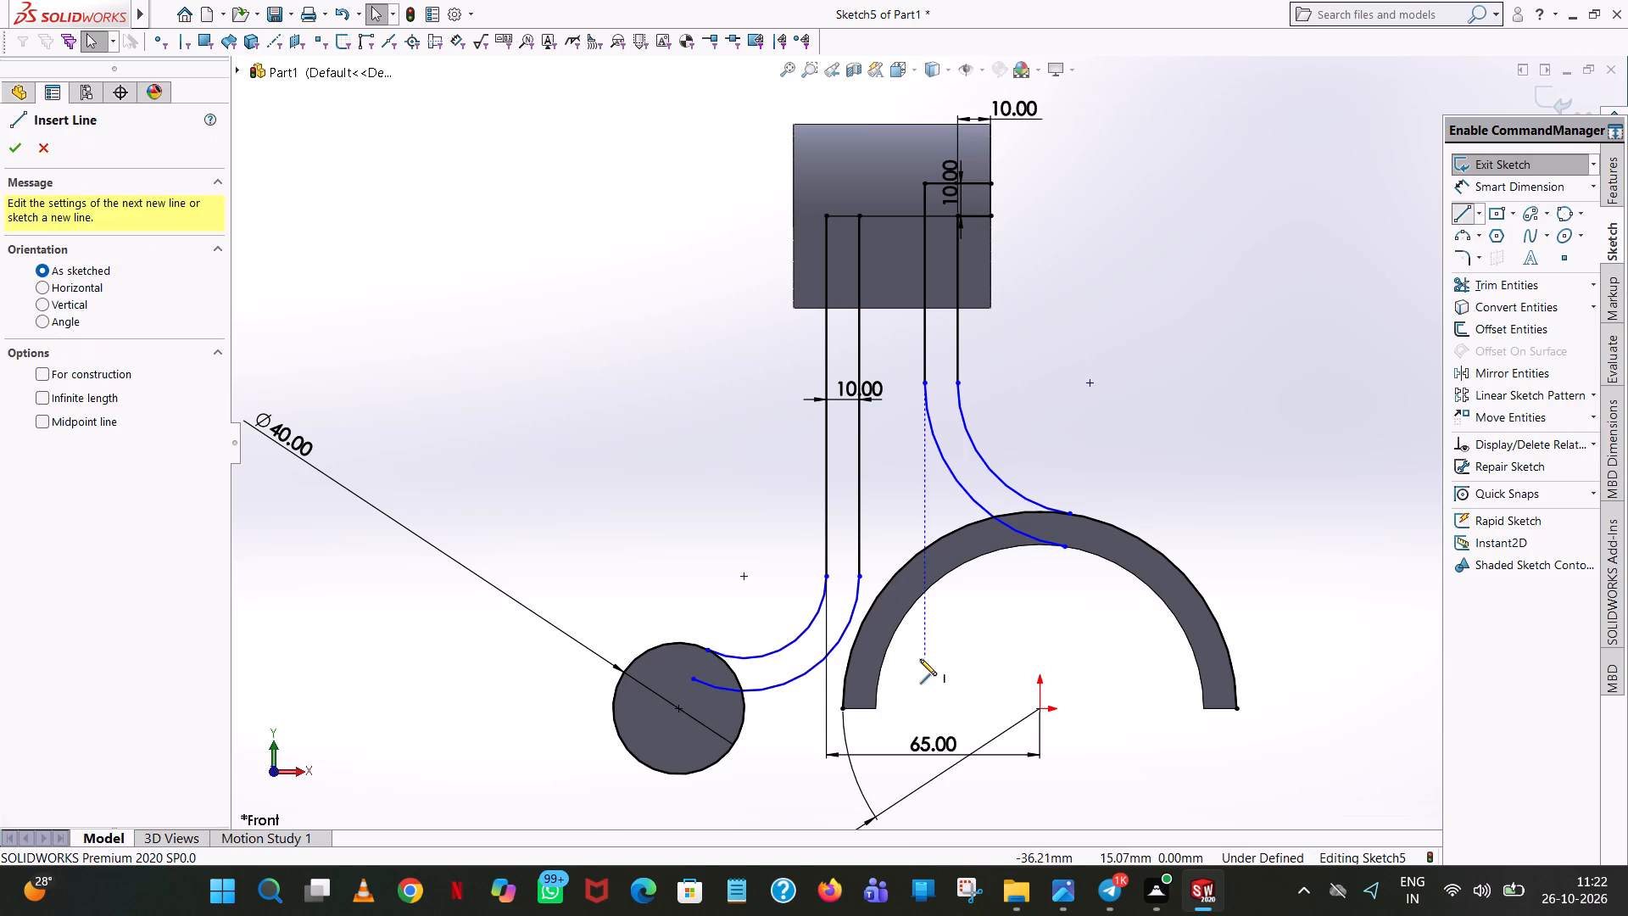
pyautogui.click(859, 507)
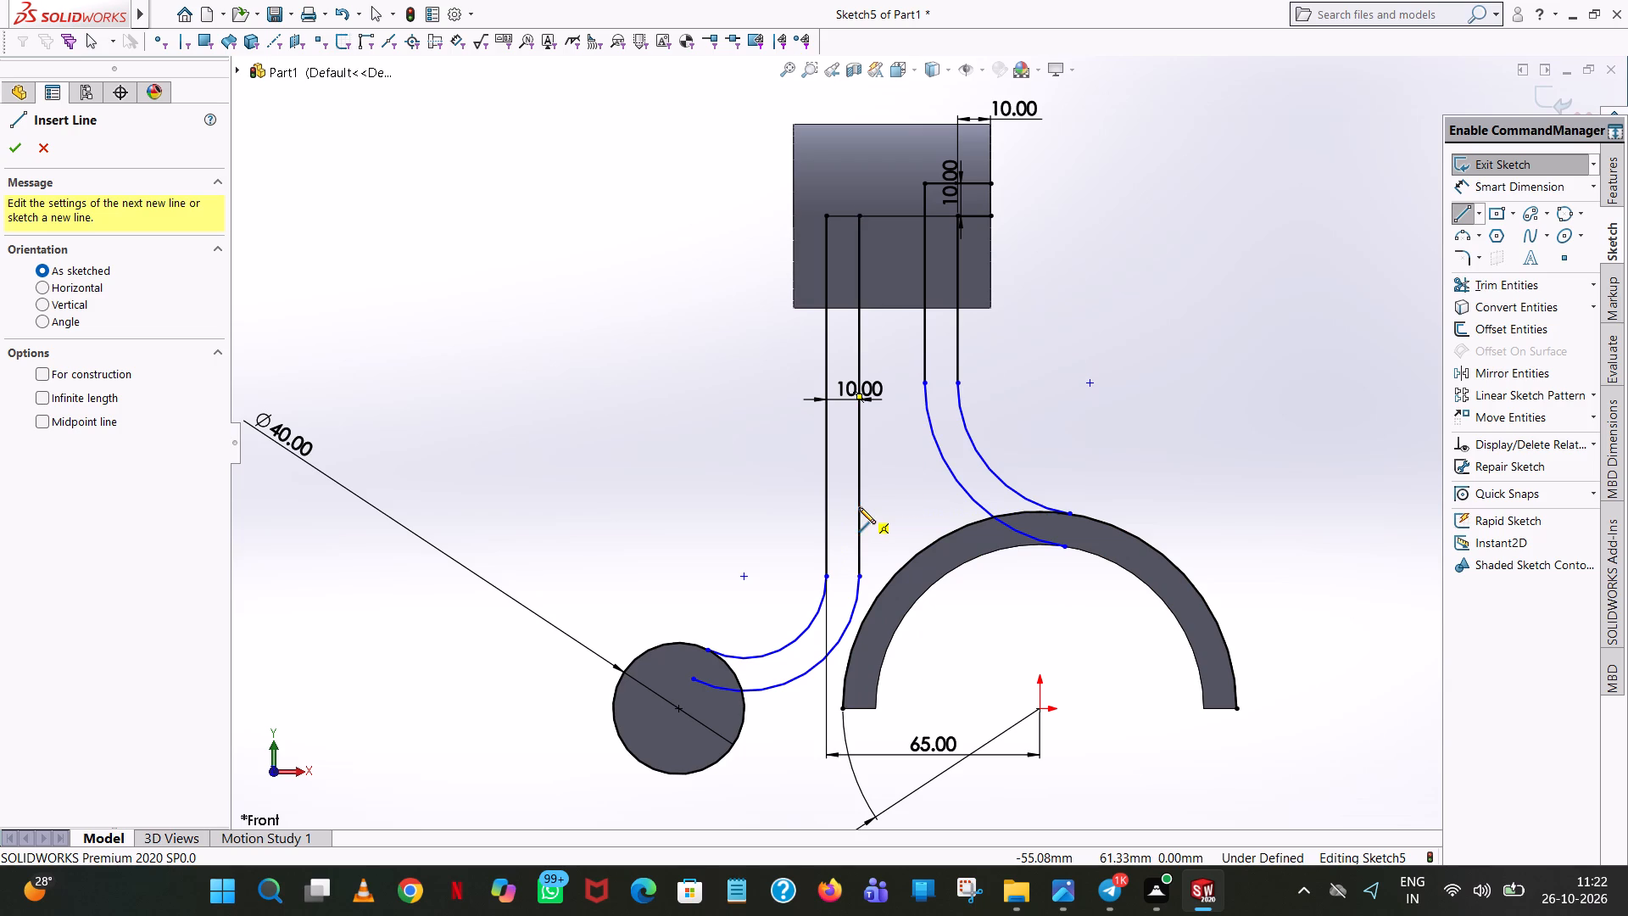
pyautogui.click(961, 478)
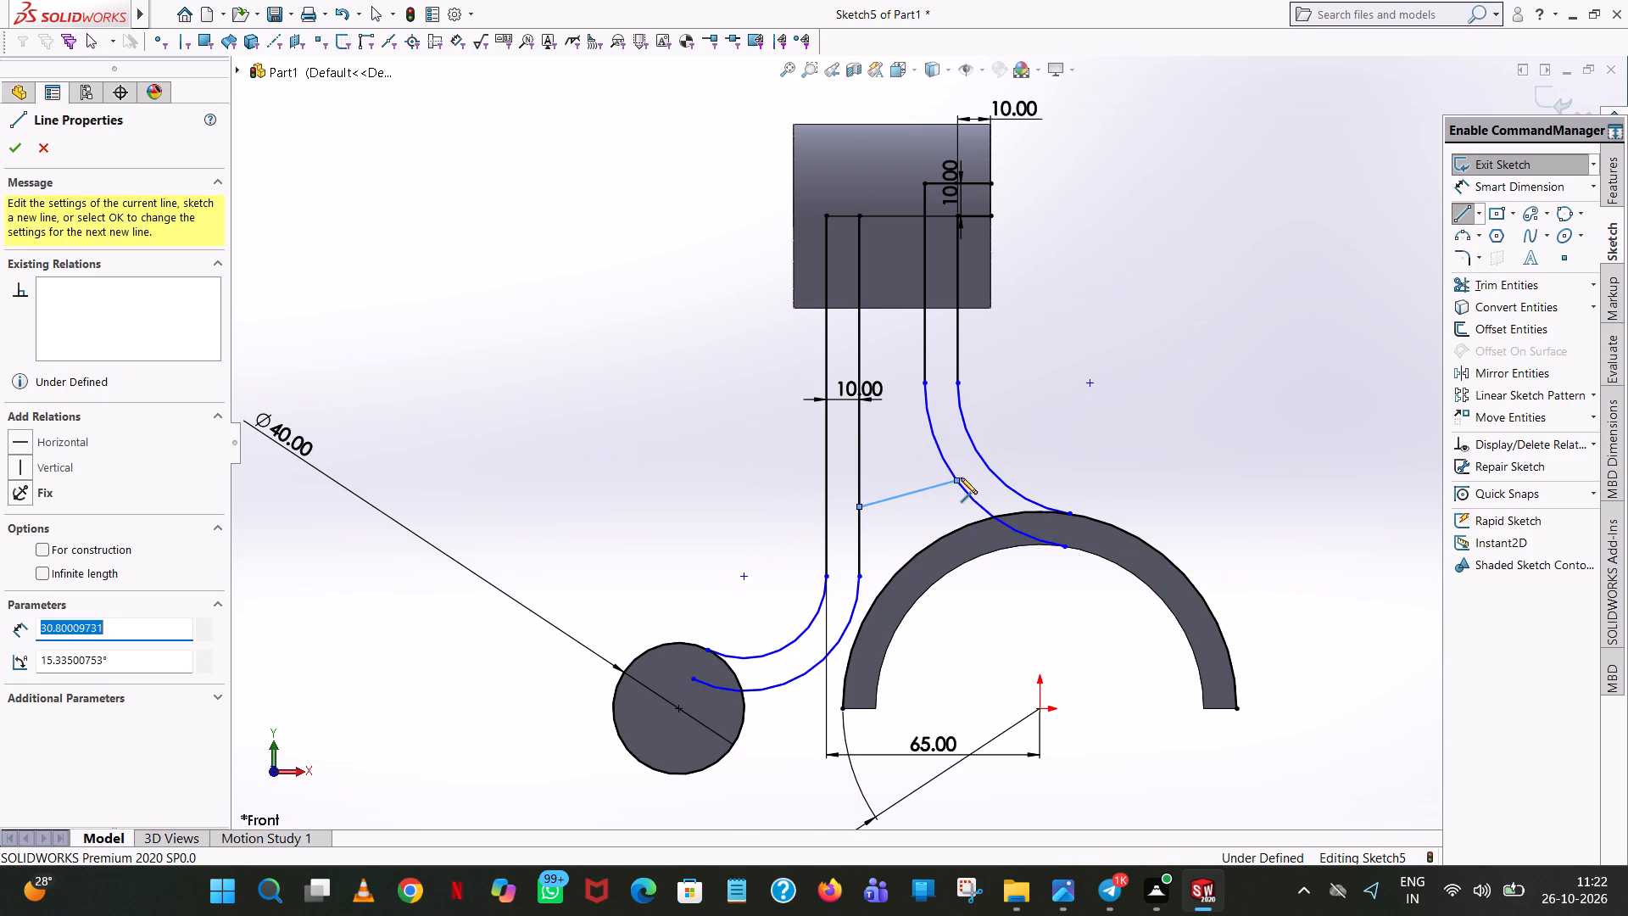
pyautogui.rightClick(961, 478)
pyautogui.click(1010, 489)
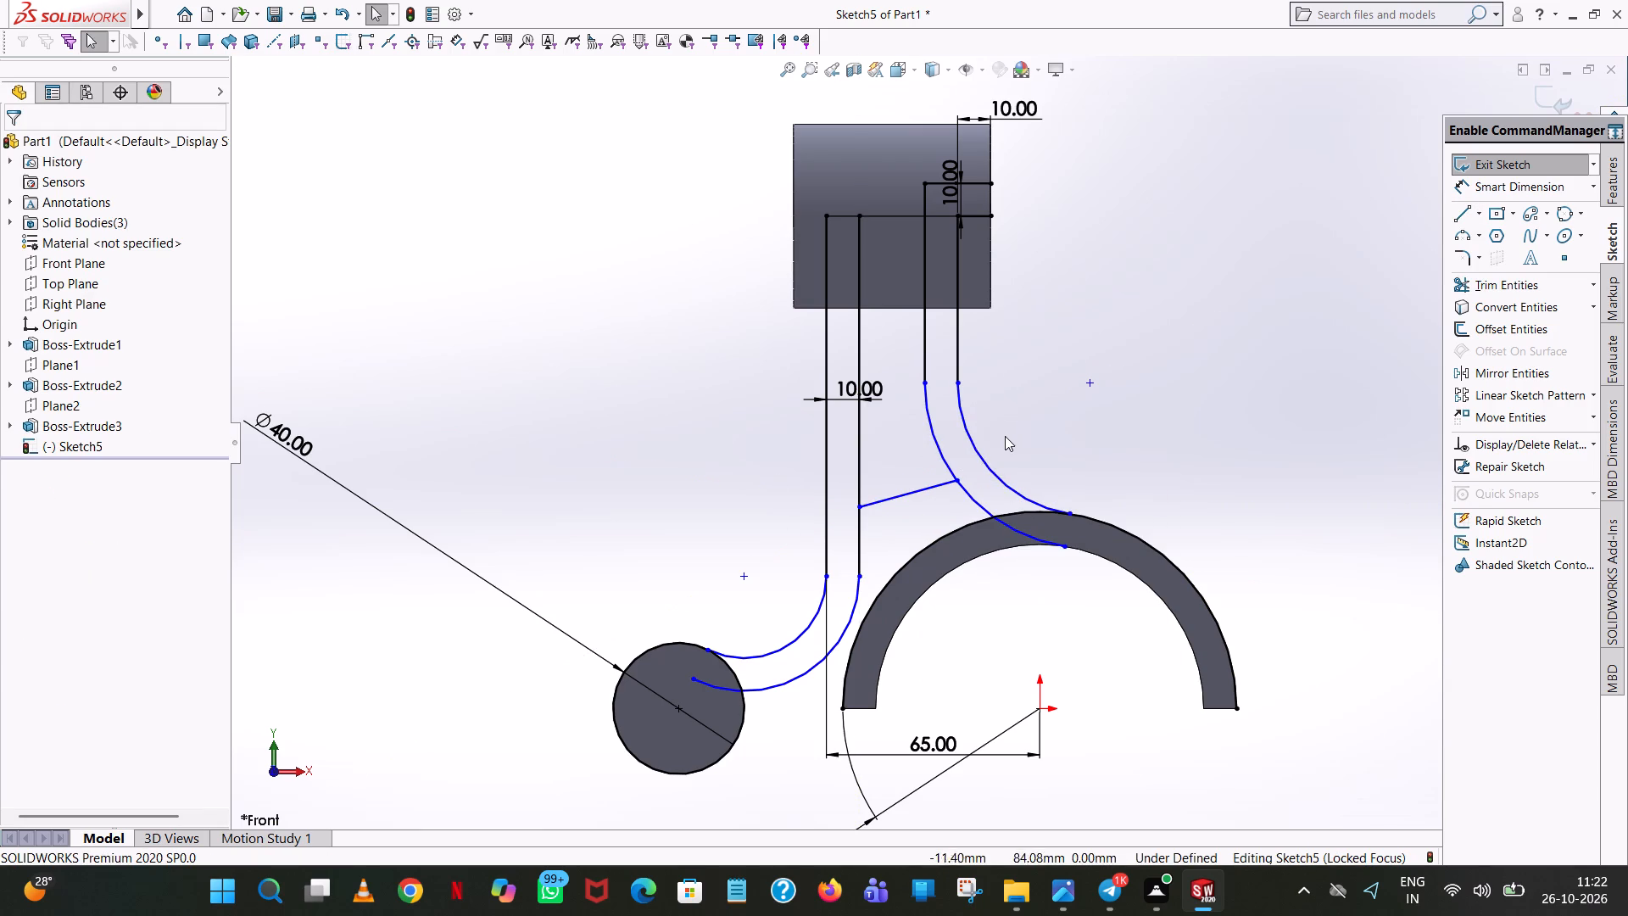
# Trim the inner vertical line, its curved continuation to the side cylinder, and the offset arc below the slanted line.
pyautogui.click(1501, 283)
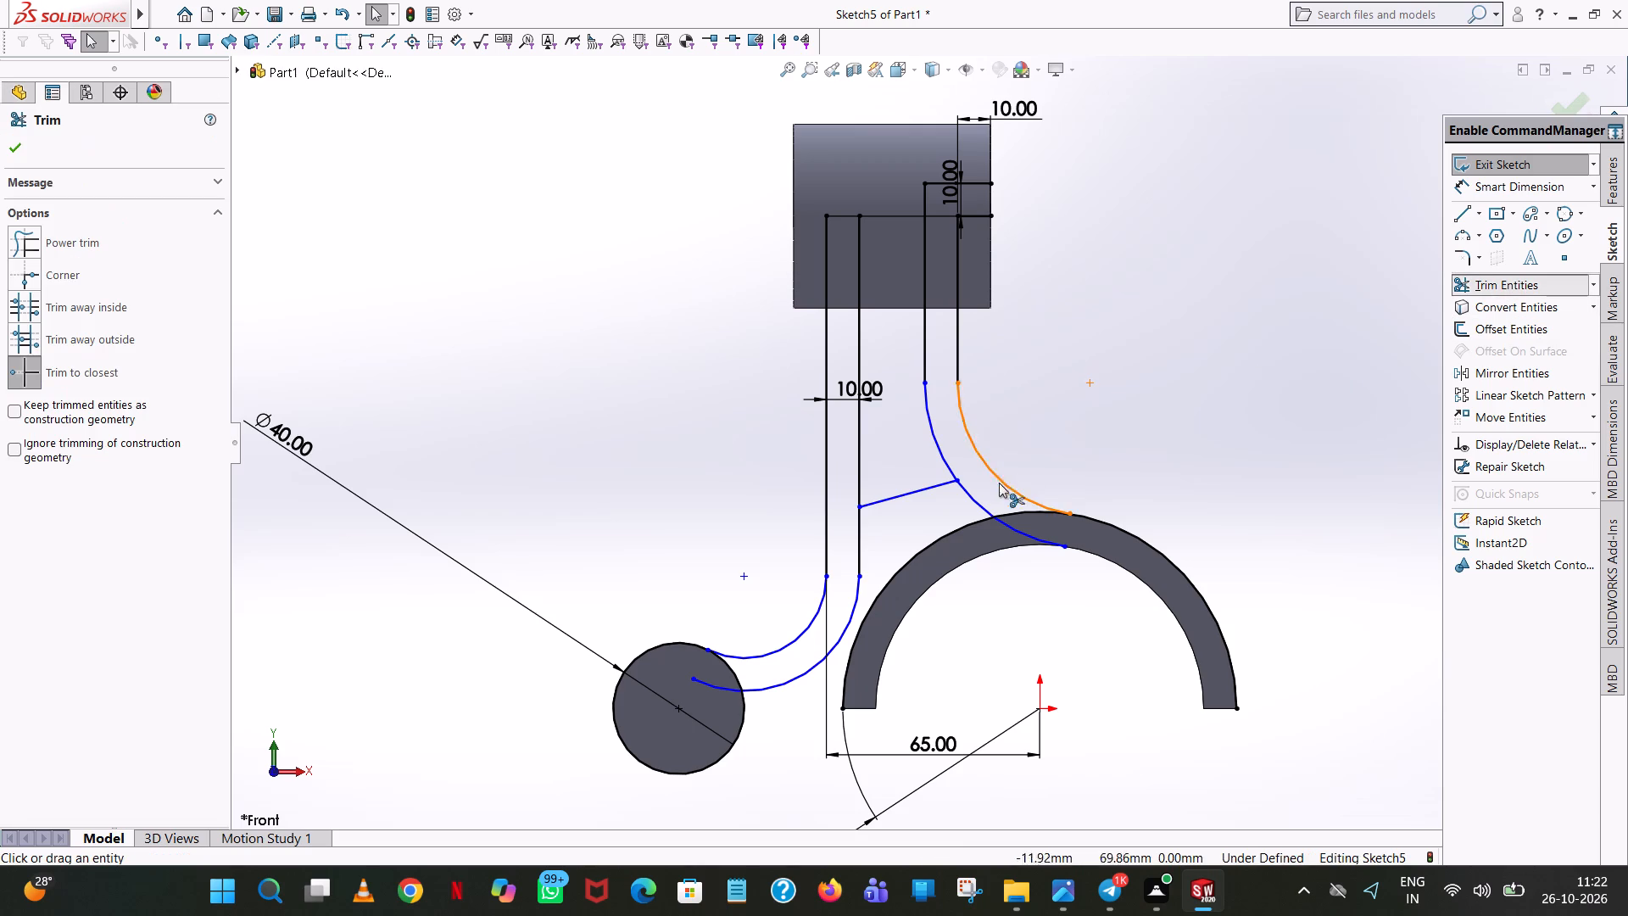
pyautogui.click(861, 537)
pyautogui.click(858, 589)
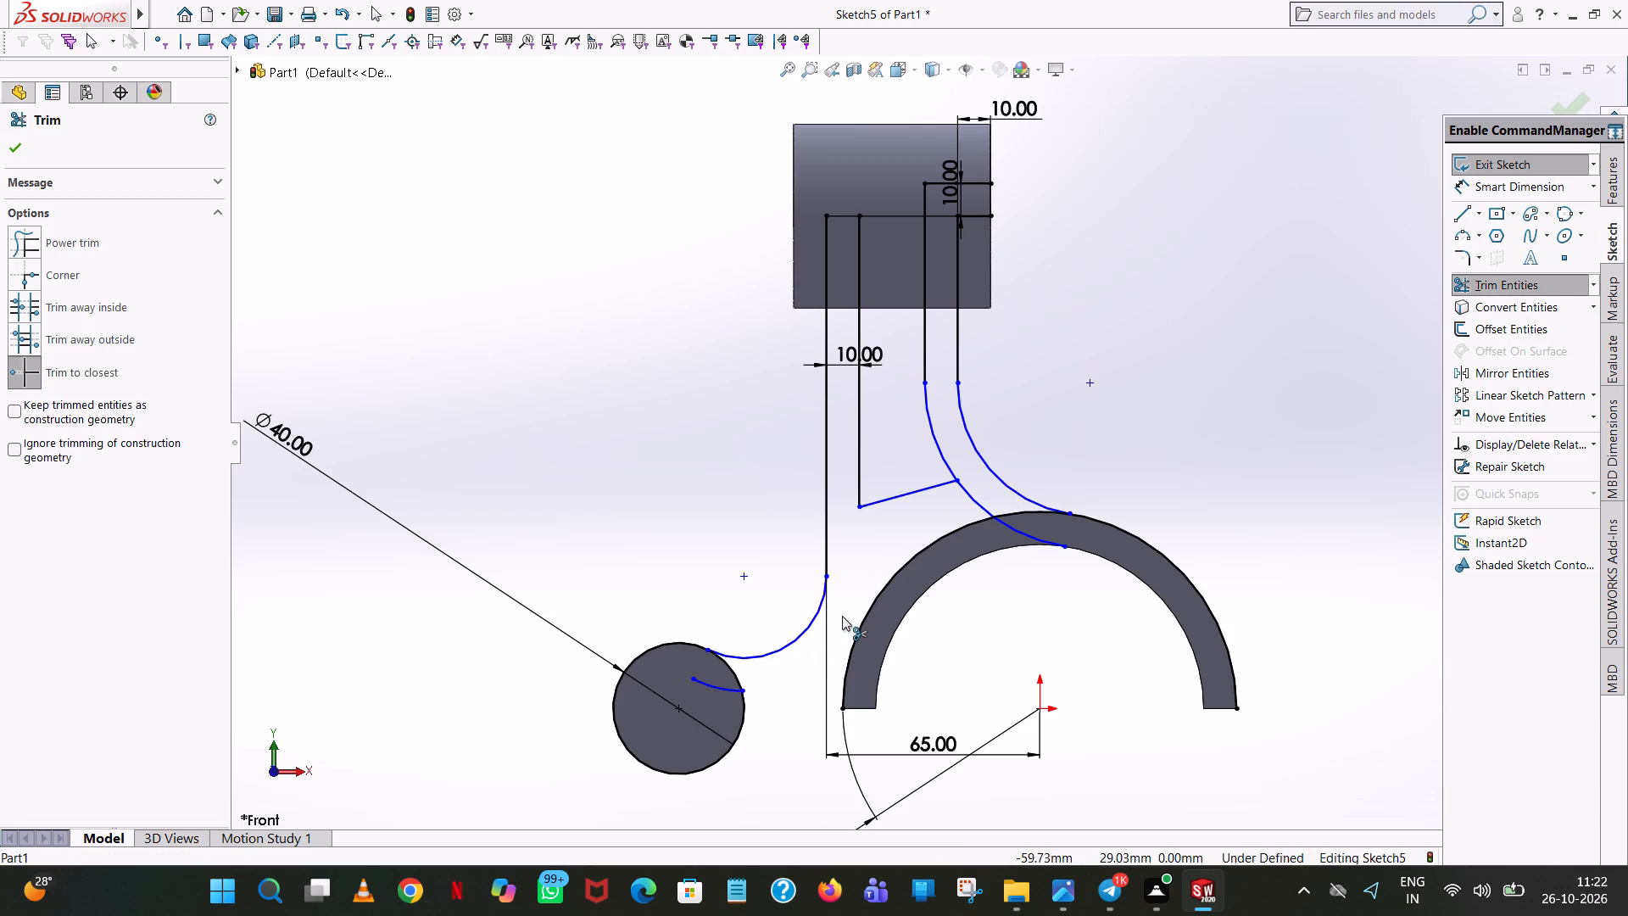
pyautogui.click(726, 690)
pyautogui.click(1016, 533)
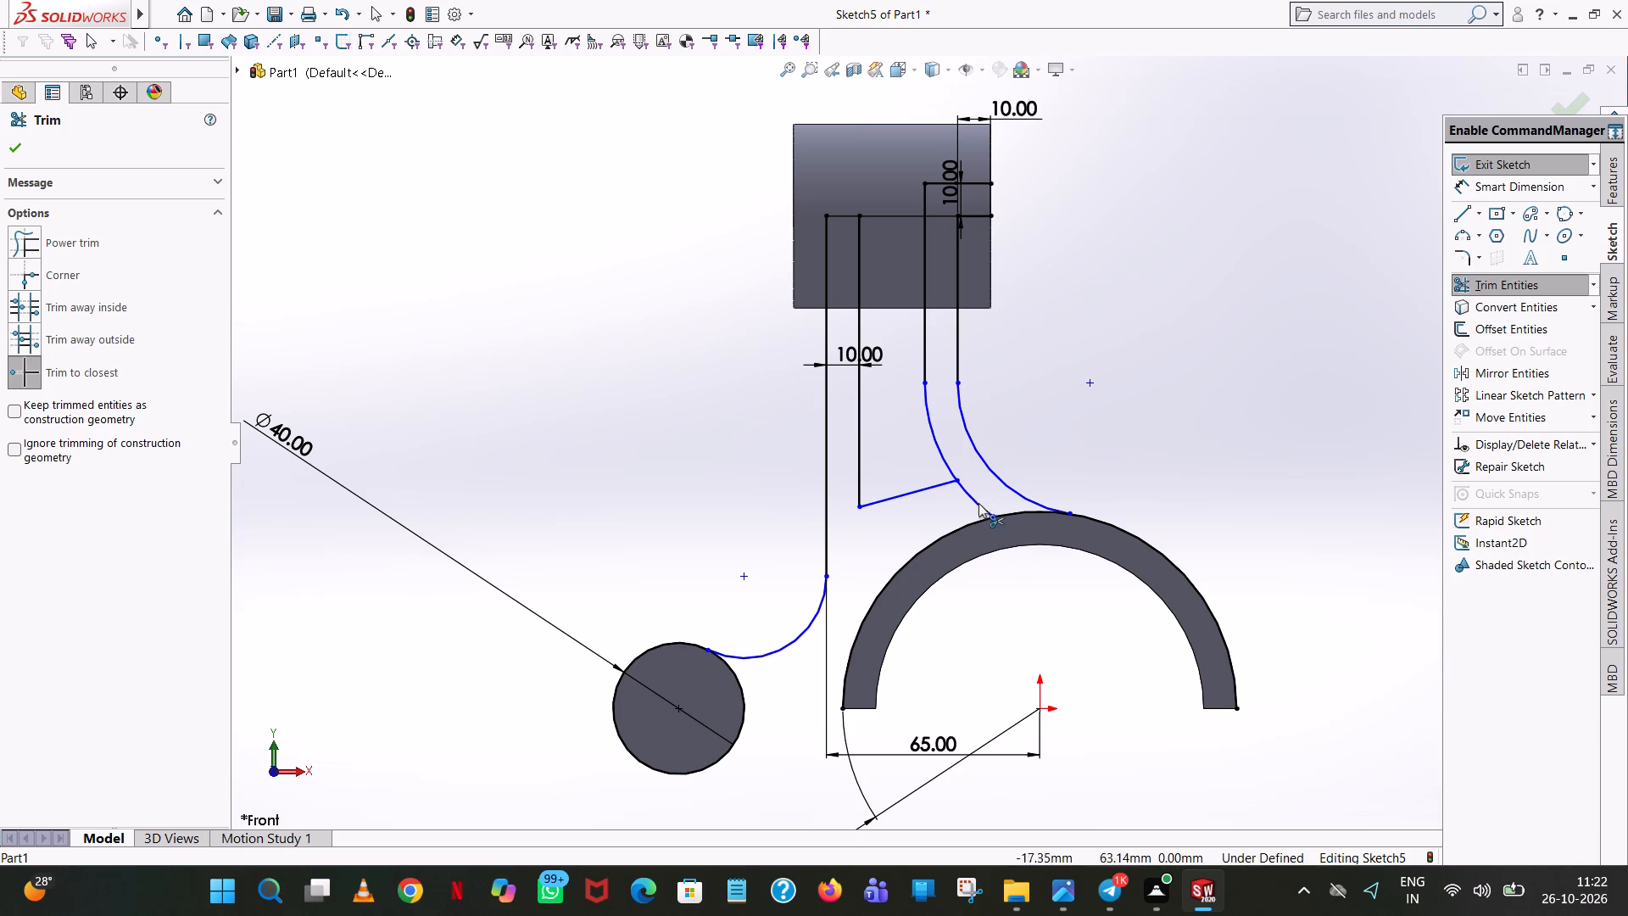
pyautogui.click(978, 503)
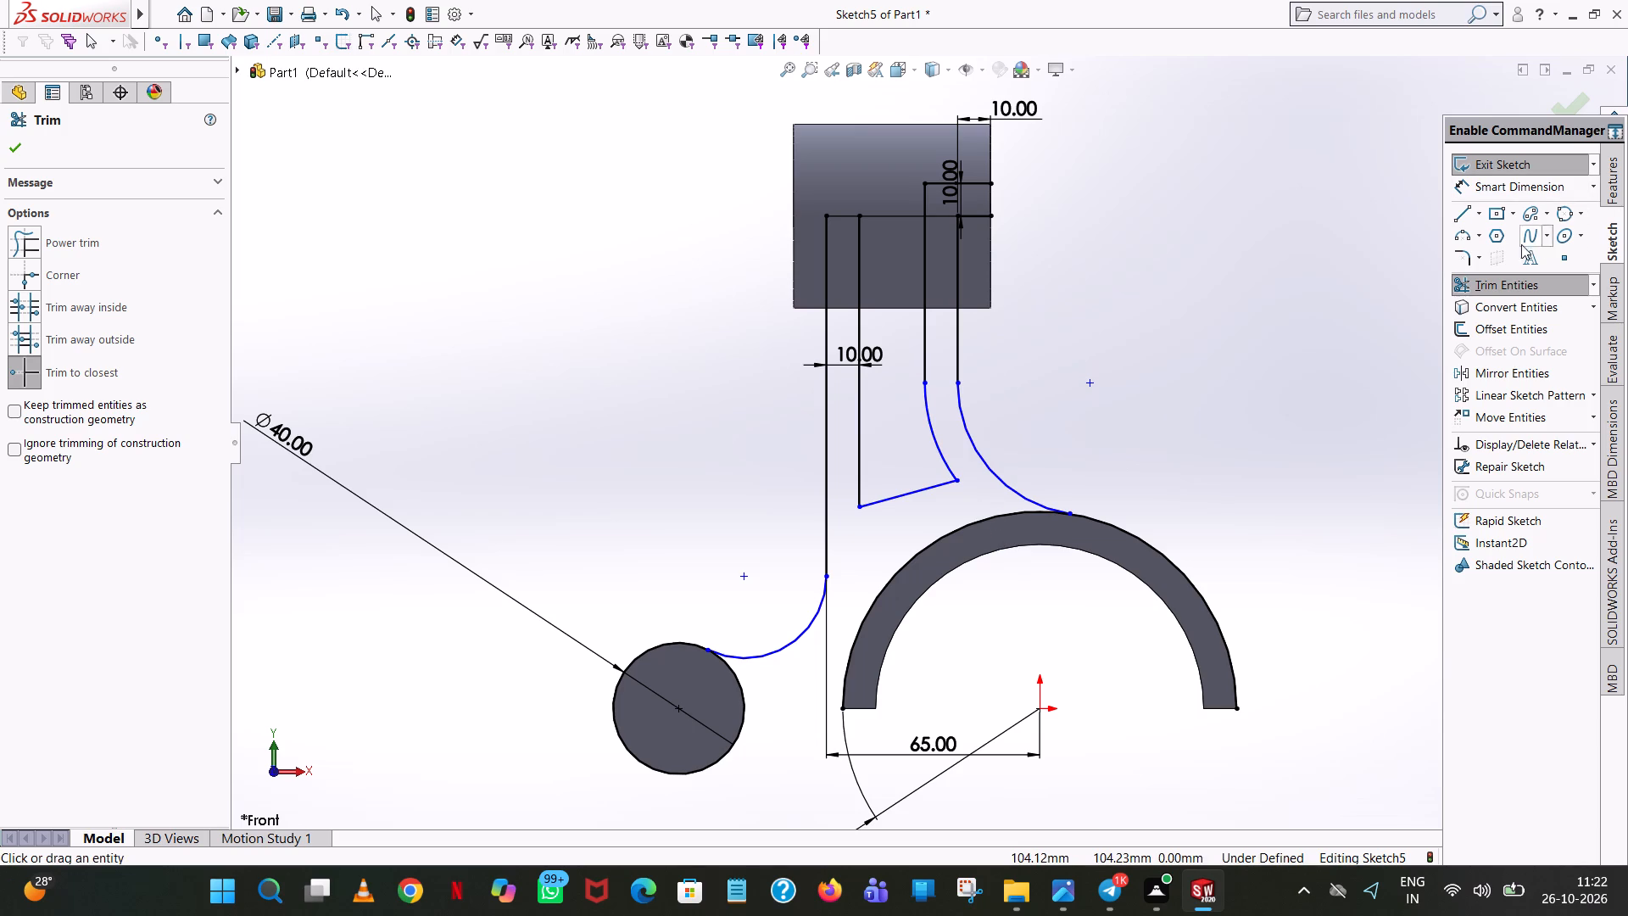
# Dimension the slanted line's horizontal span.
pyautogui.click(1521, 186)
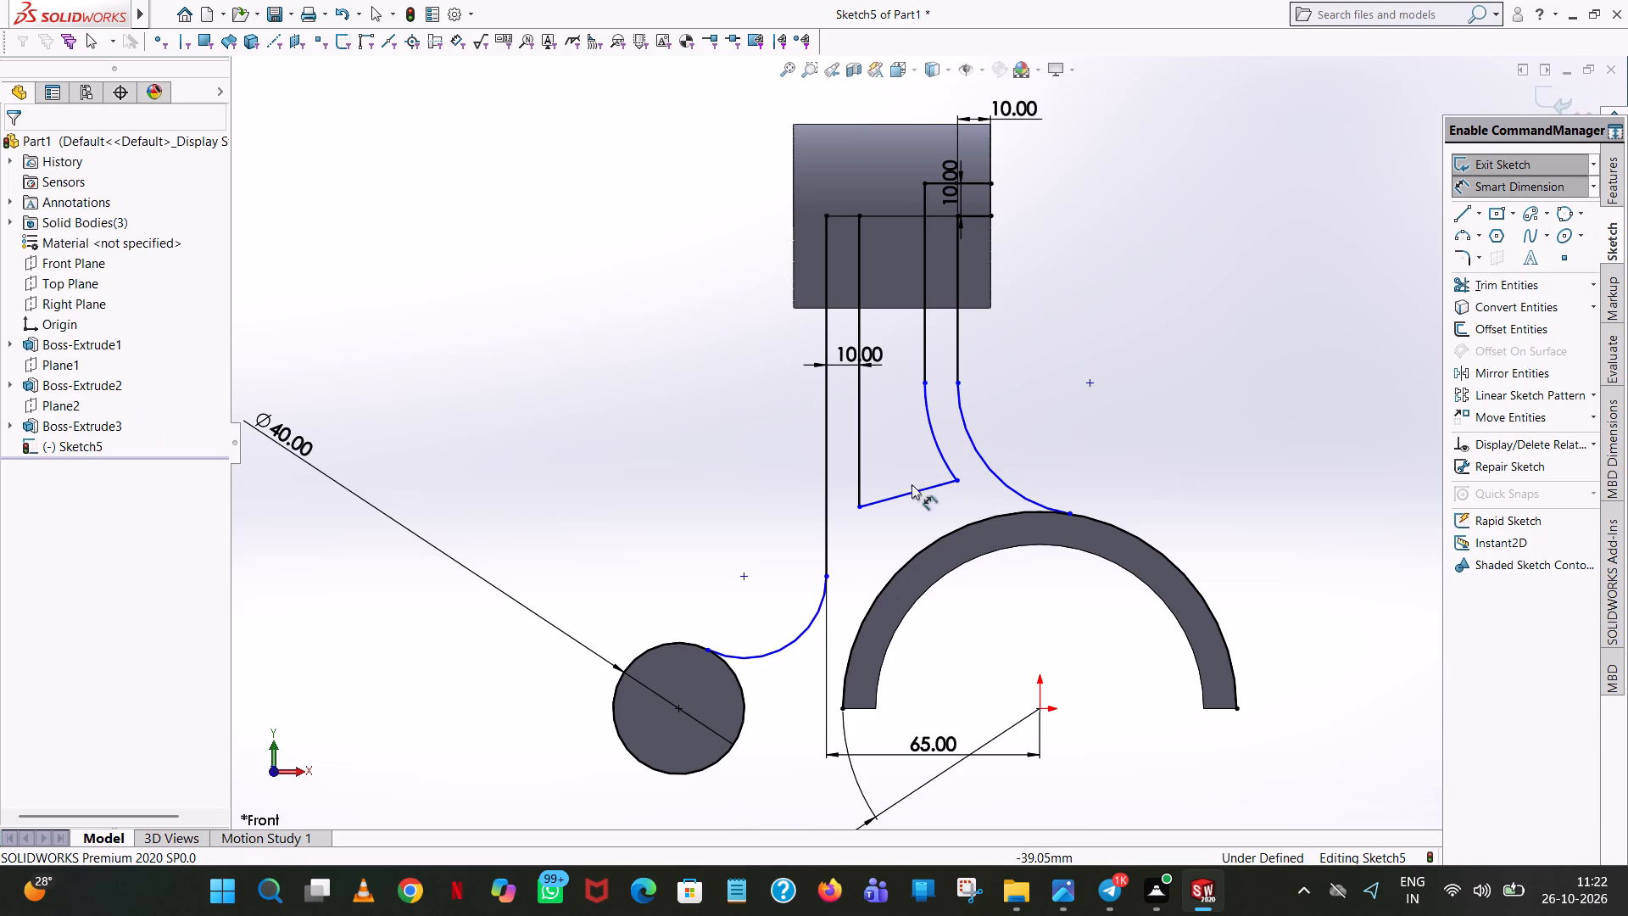
pyautogui.click(912, 491)
pyautogui.click(928, 632)
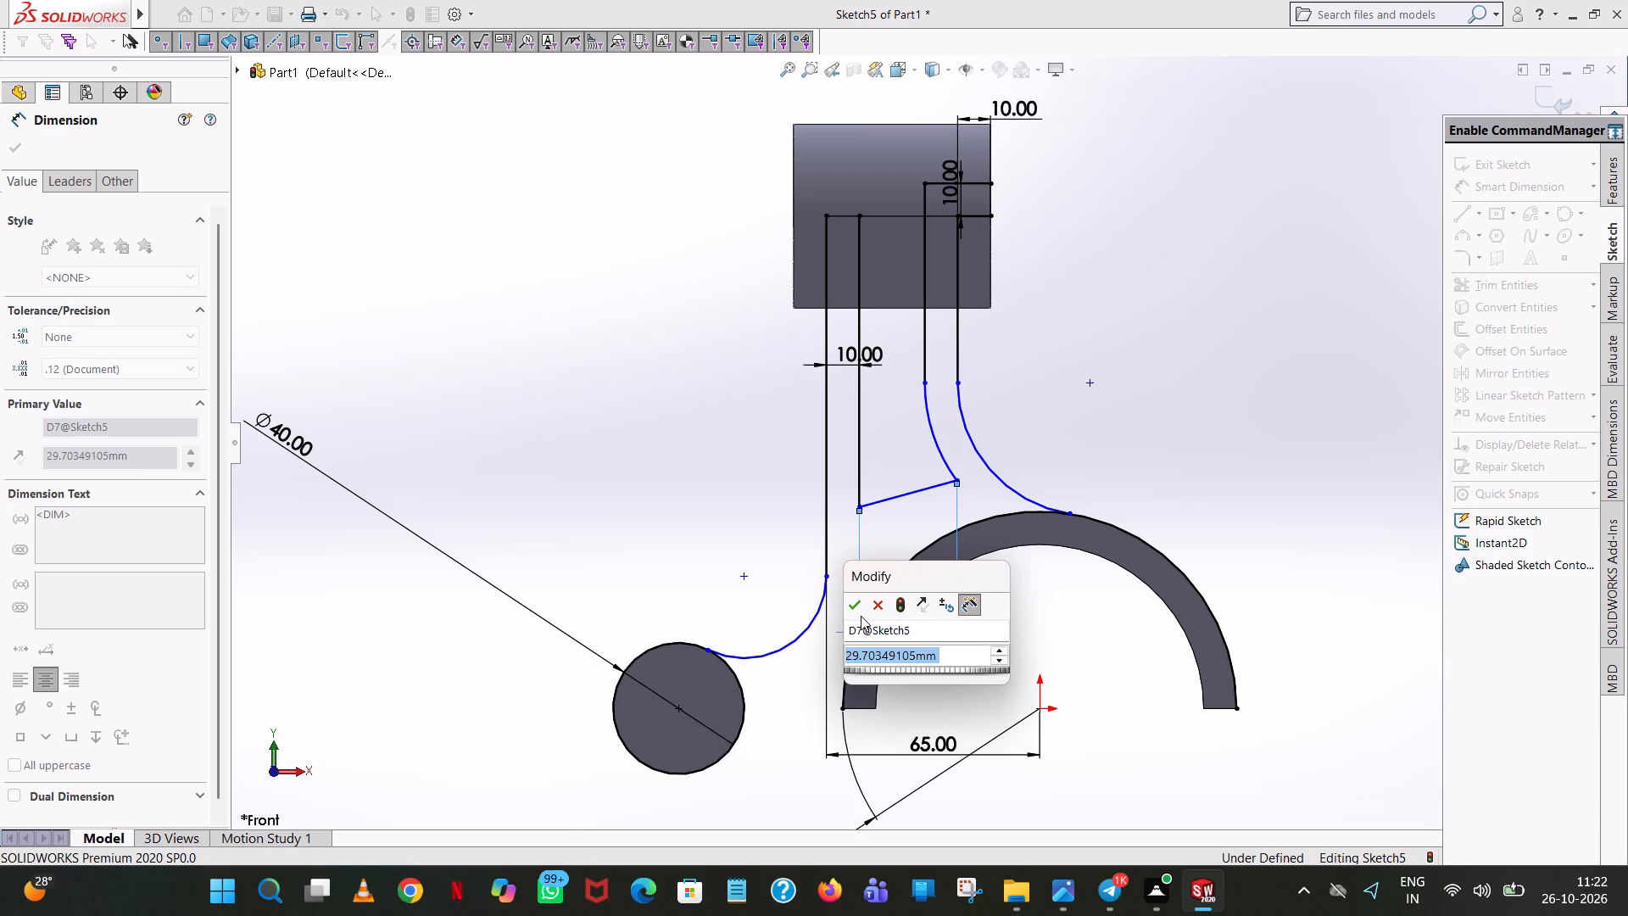
pyautogui.click(858, 604)
pyautogui.click(1144, 322)
# Dimension the radius of the offset arc above the slanted line's upper end.
pyautogui.click(930, 437)
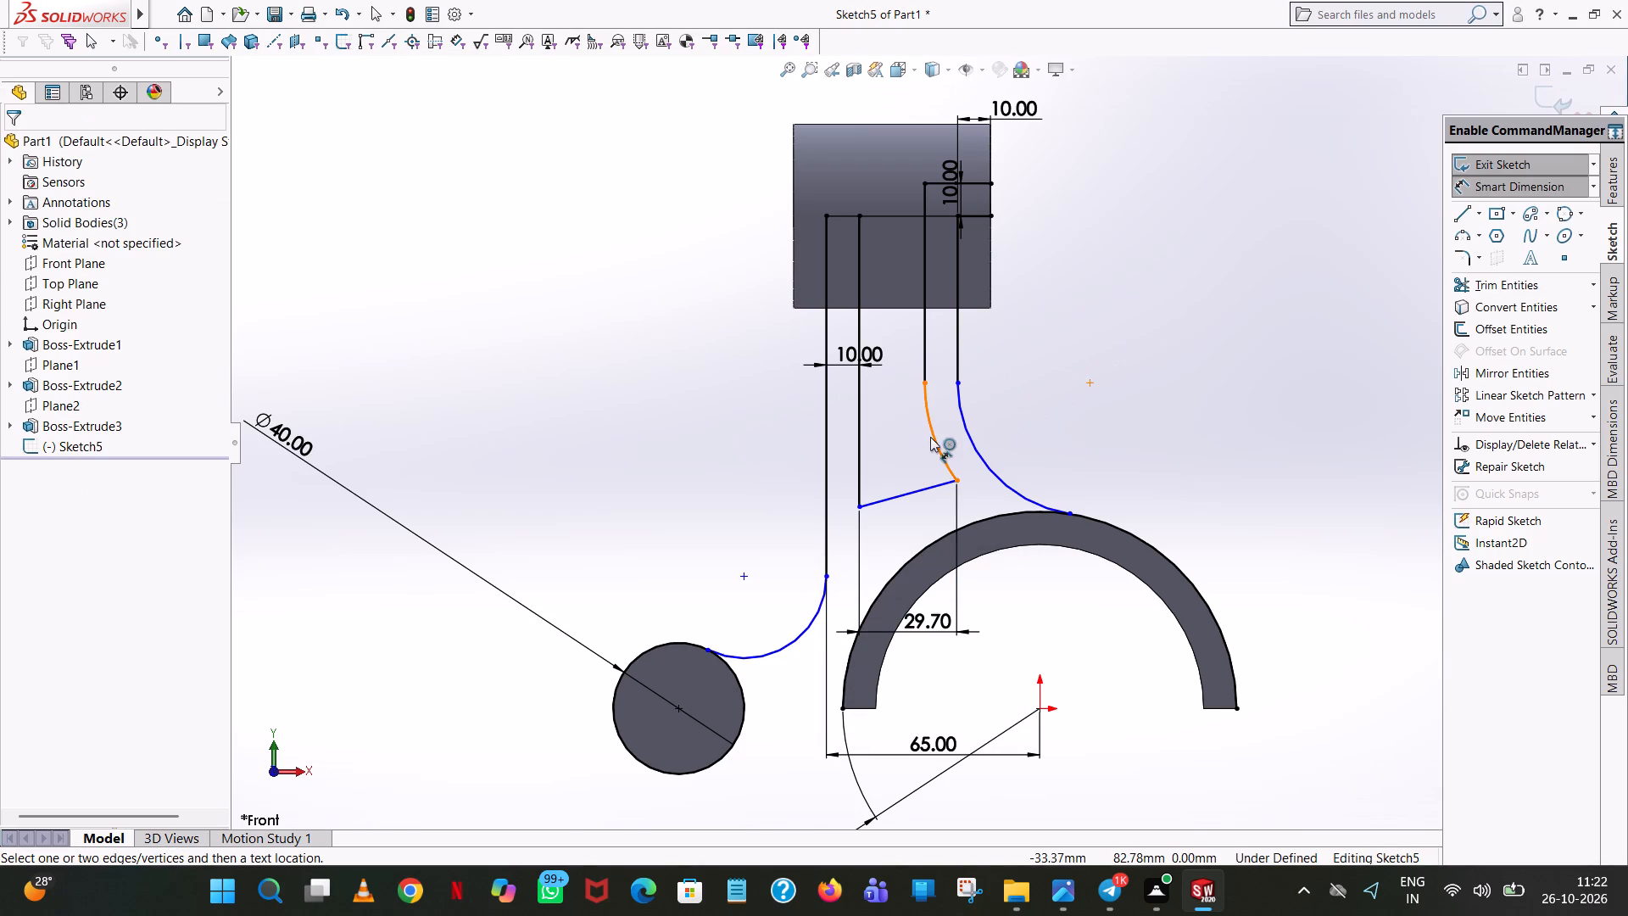
pyautogui.click(1110, 321)
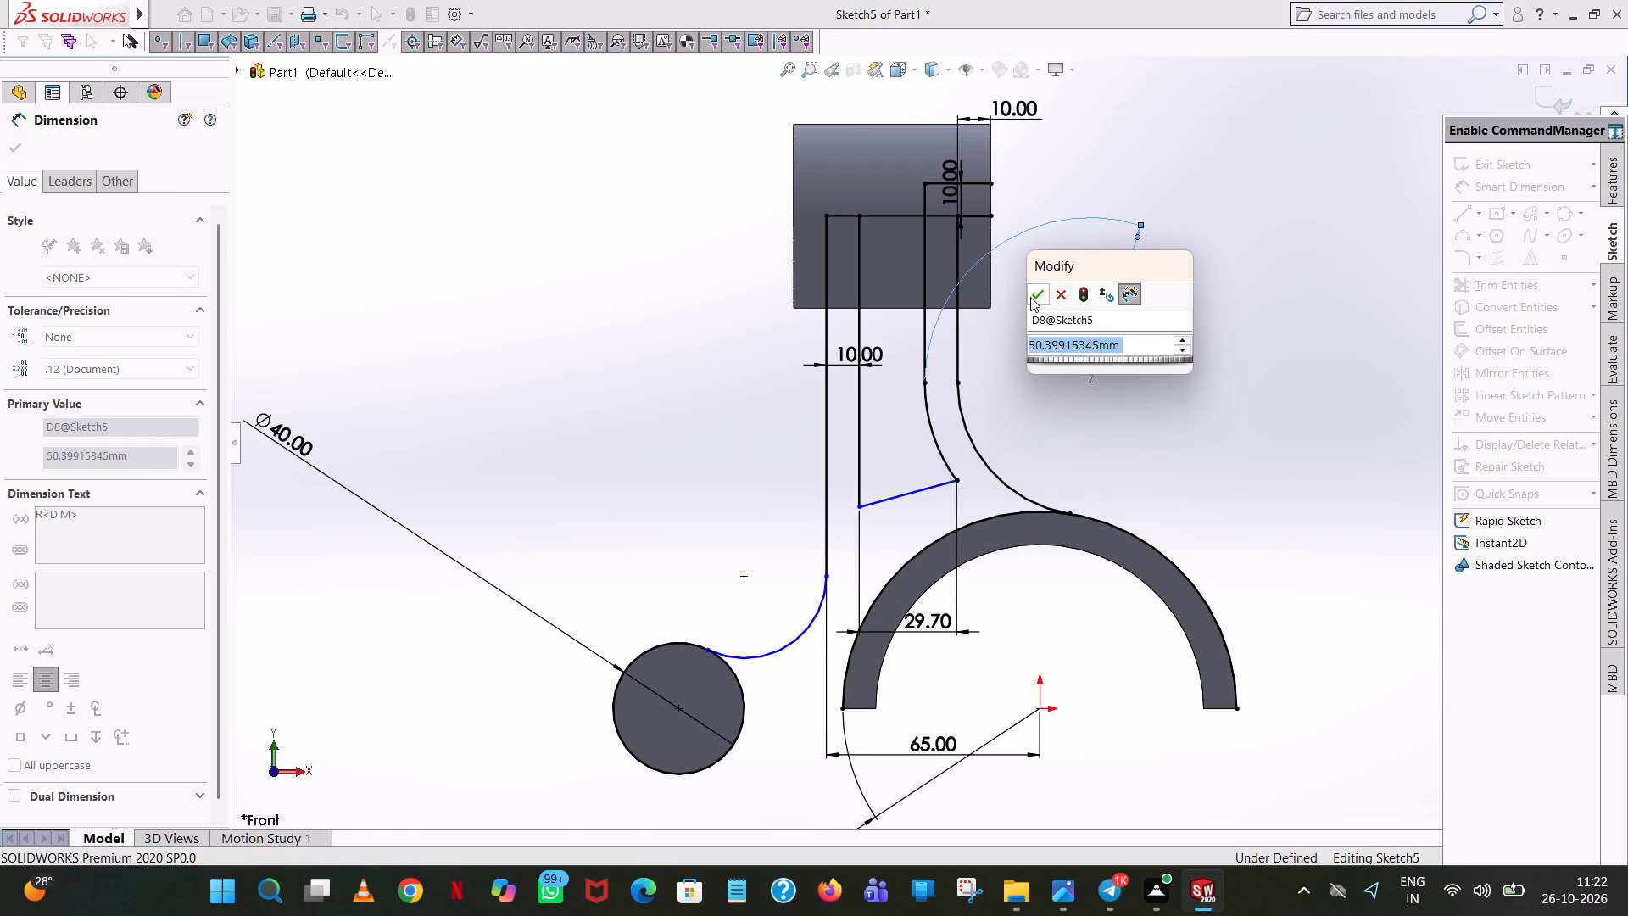
pyautogui.click(1030, 297)
pyautogui.click(1148, 150)
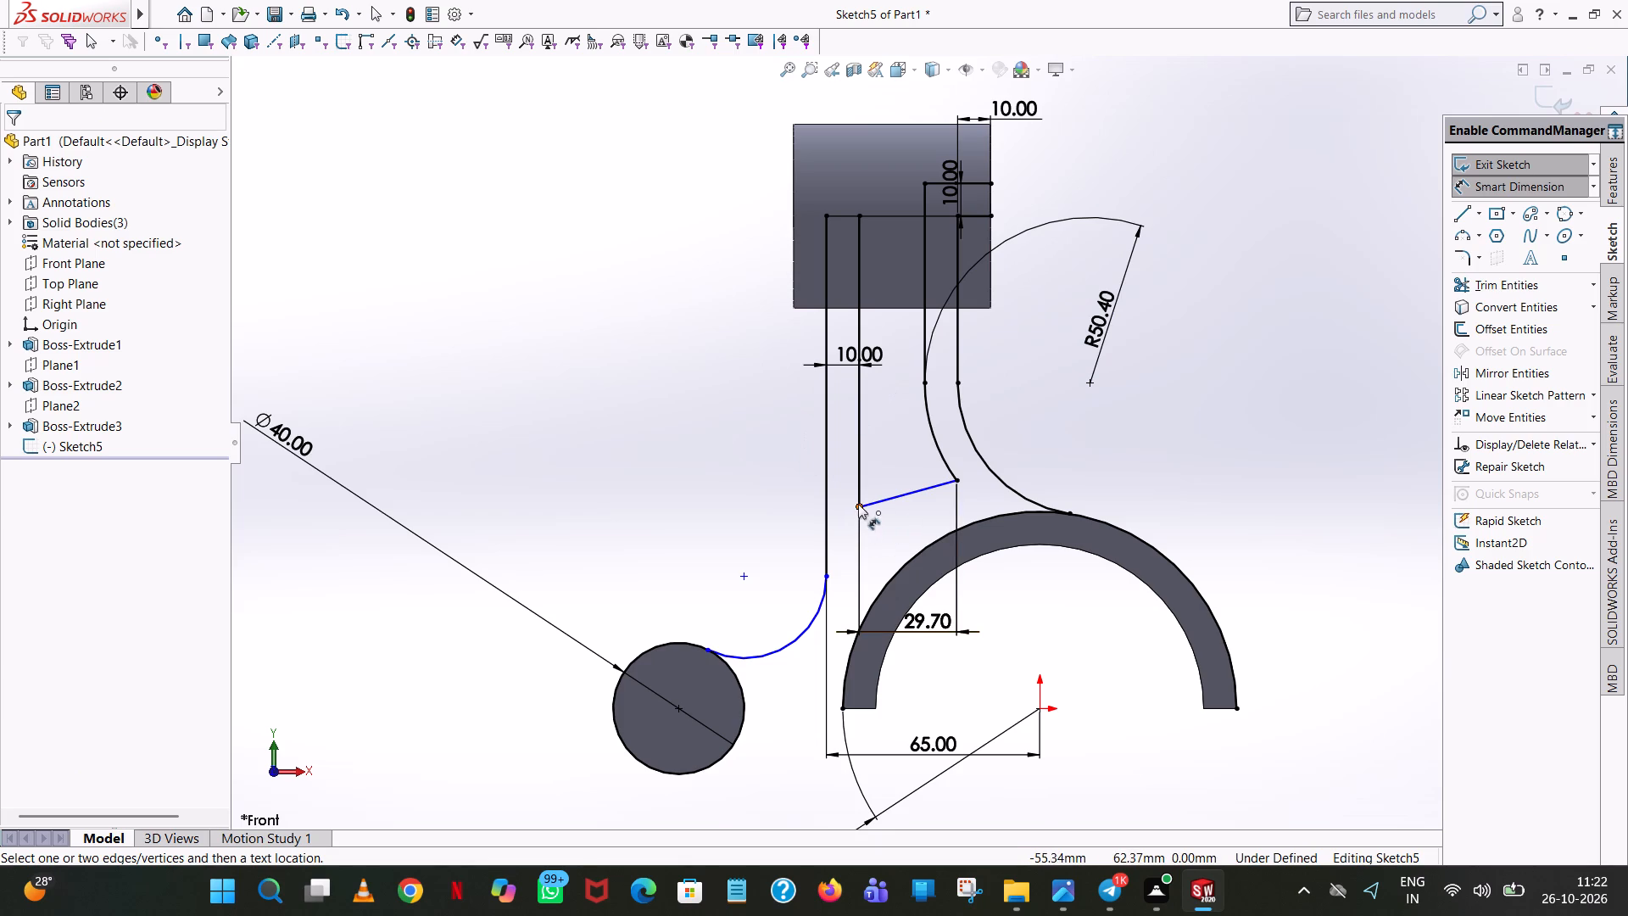
# Dimension the perpendicular distance from the slanted line to the half-ring's outer bottom end nearest the side cylinder.
pyautogui.click(906, 495)
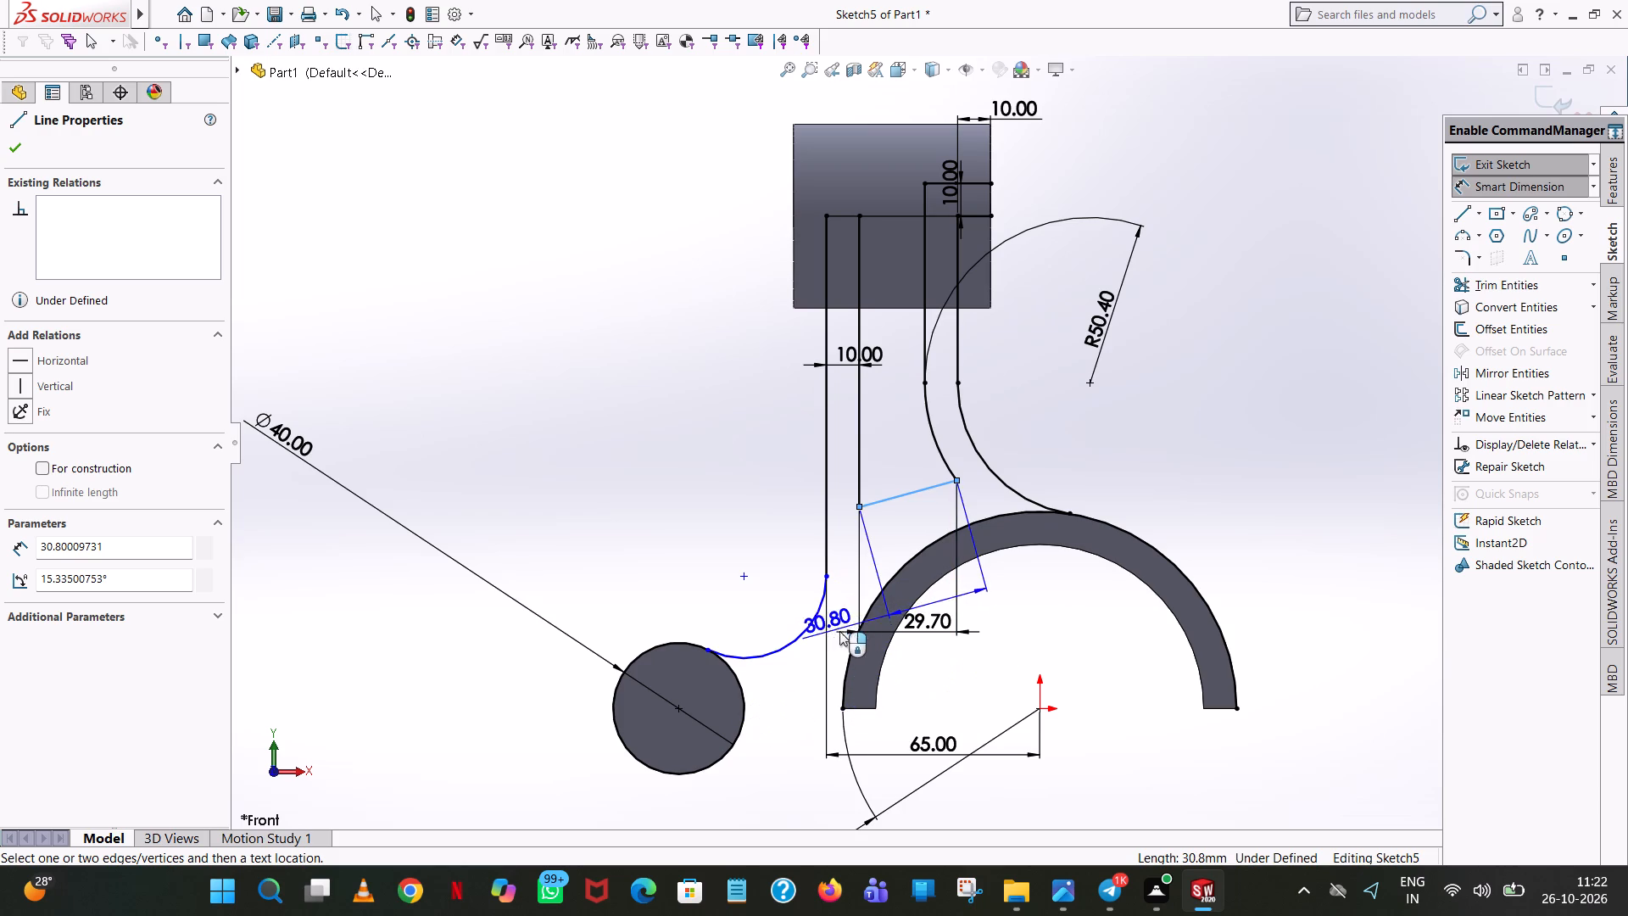
pyautogui.click(841, 707)
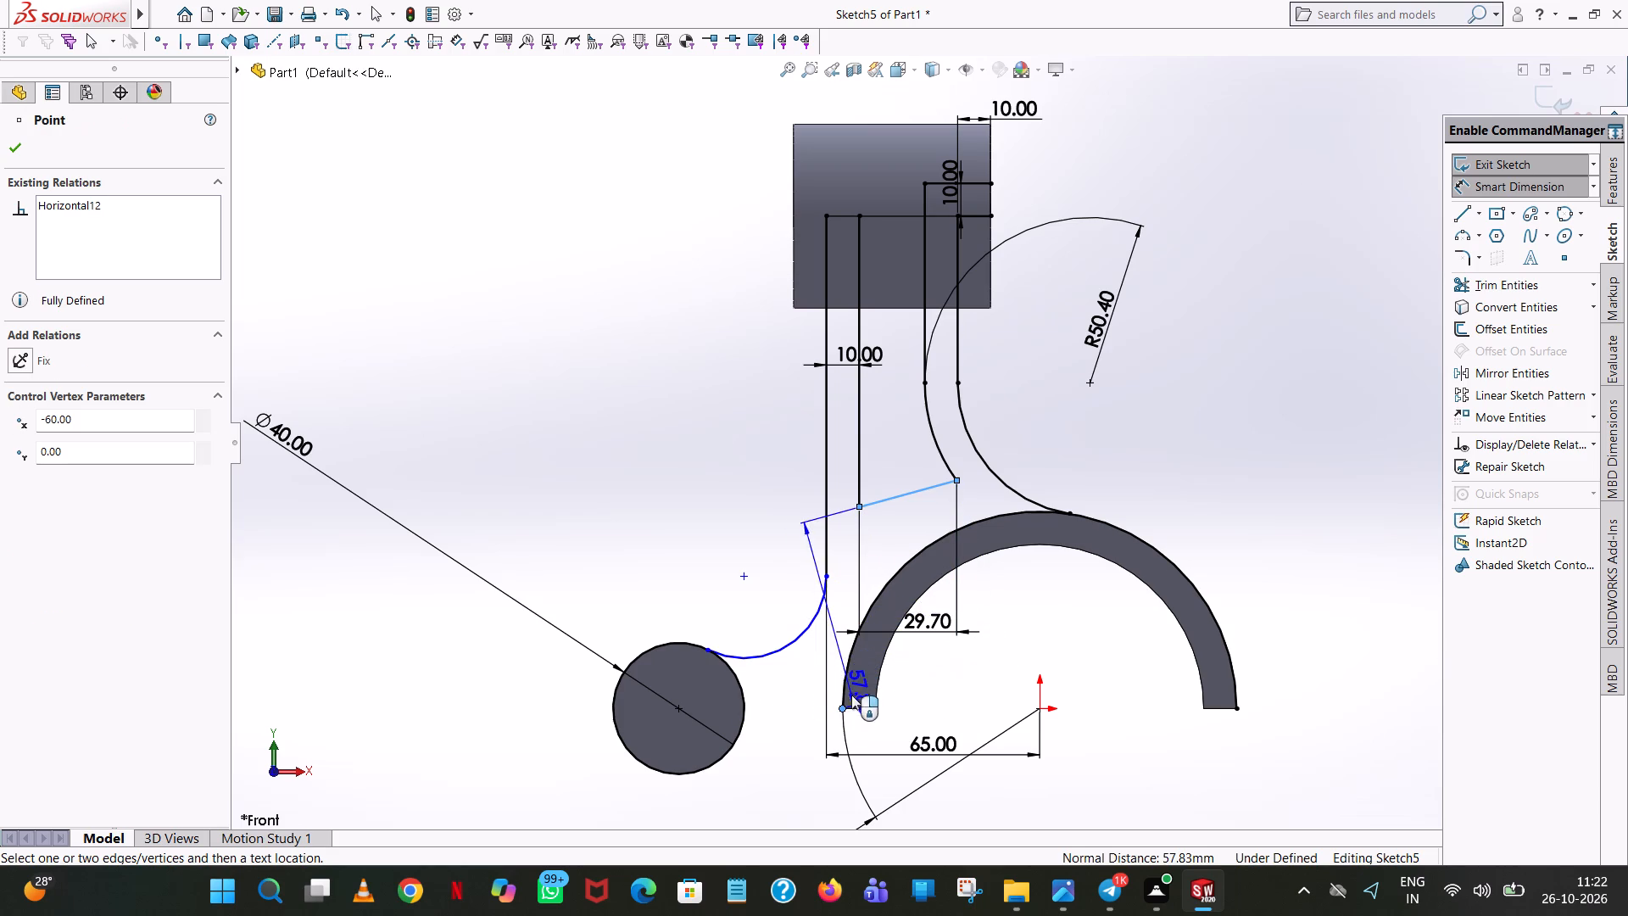
pyautogui.click(501, 687)
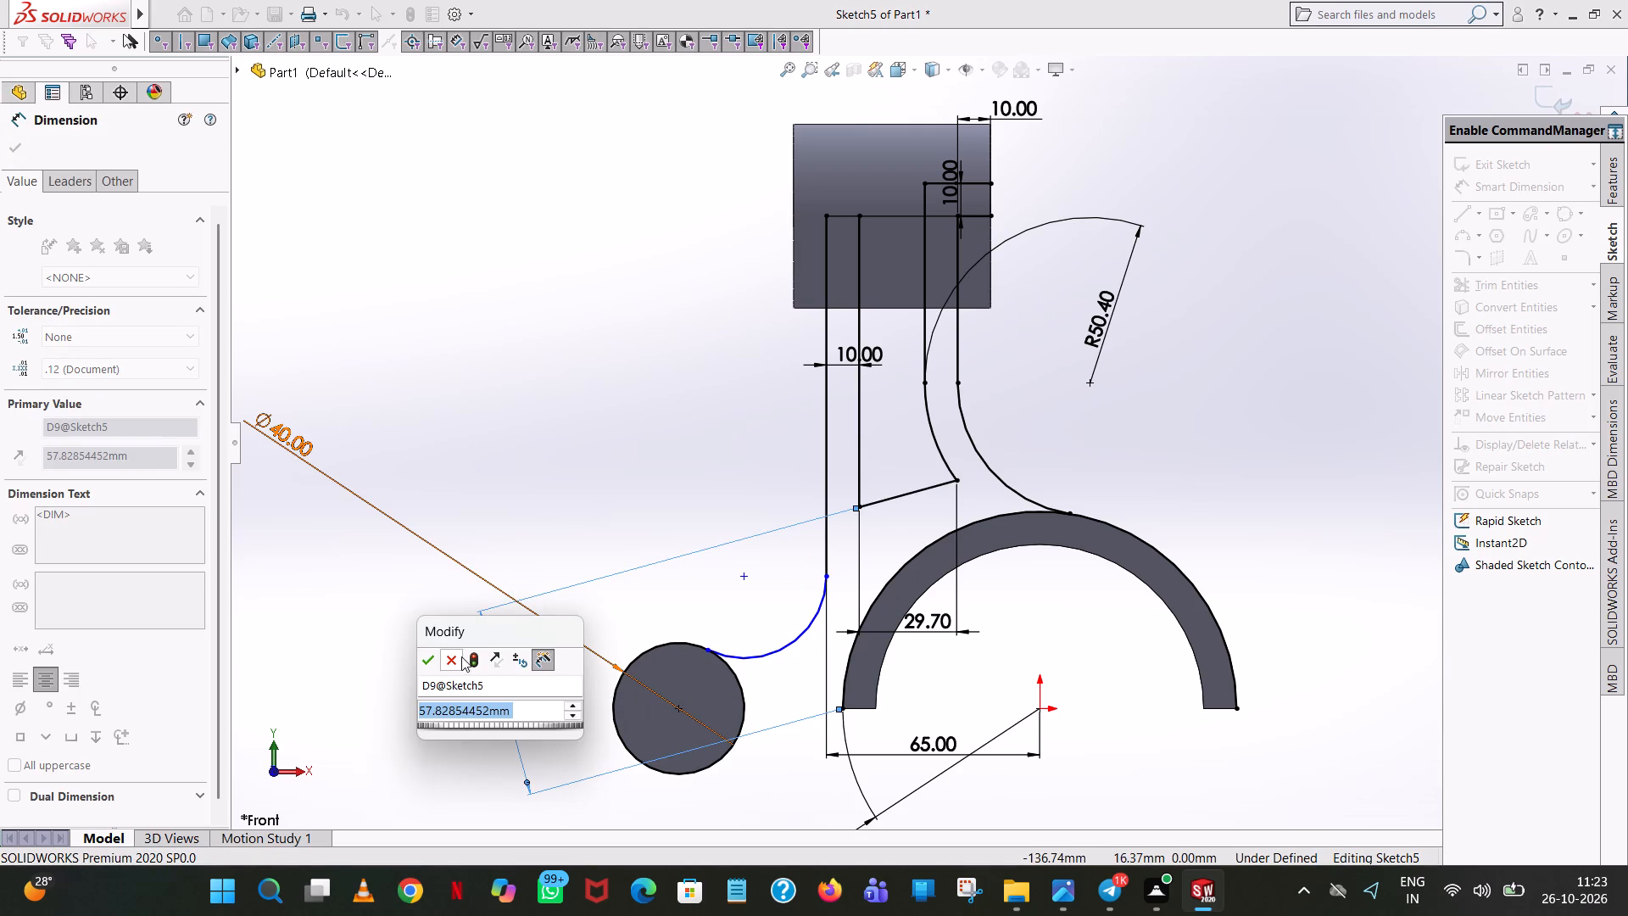
pyautogui.click(414, 655)
pyautogui.click(427, 656)
pyautogui.click(532, 472)
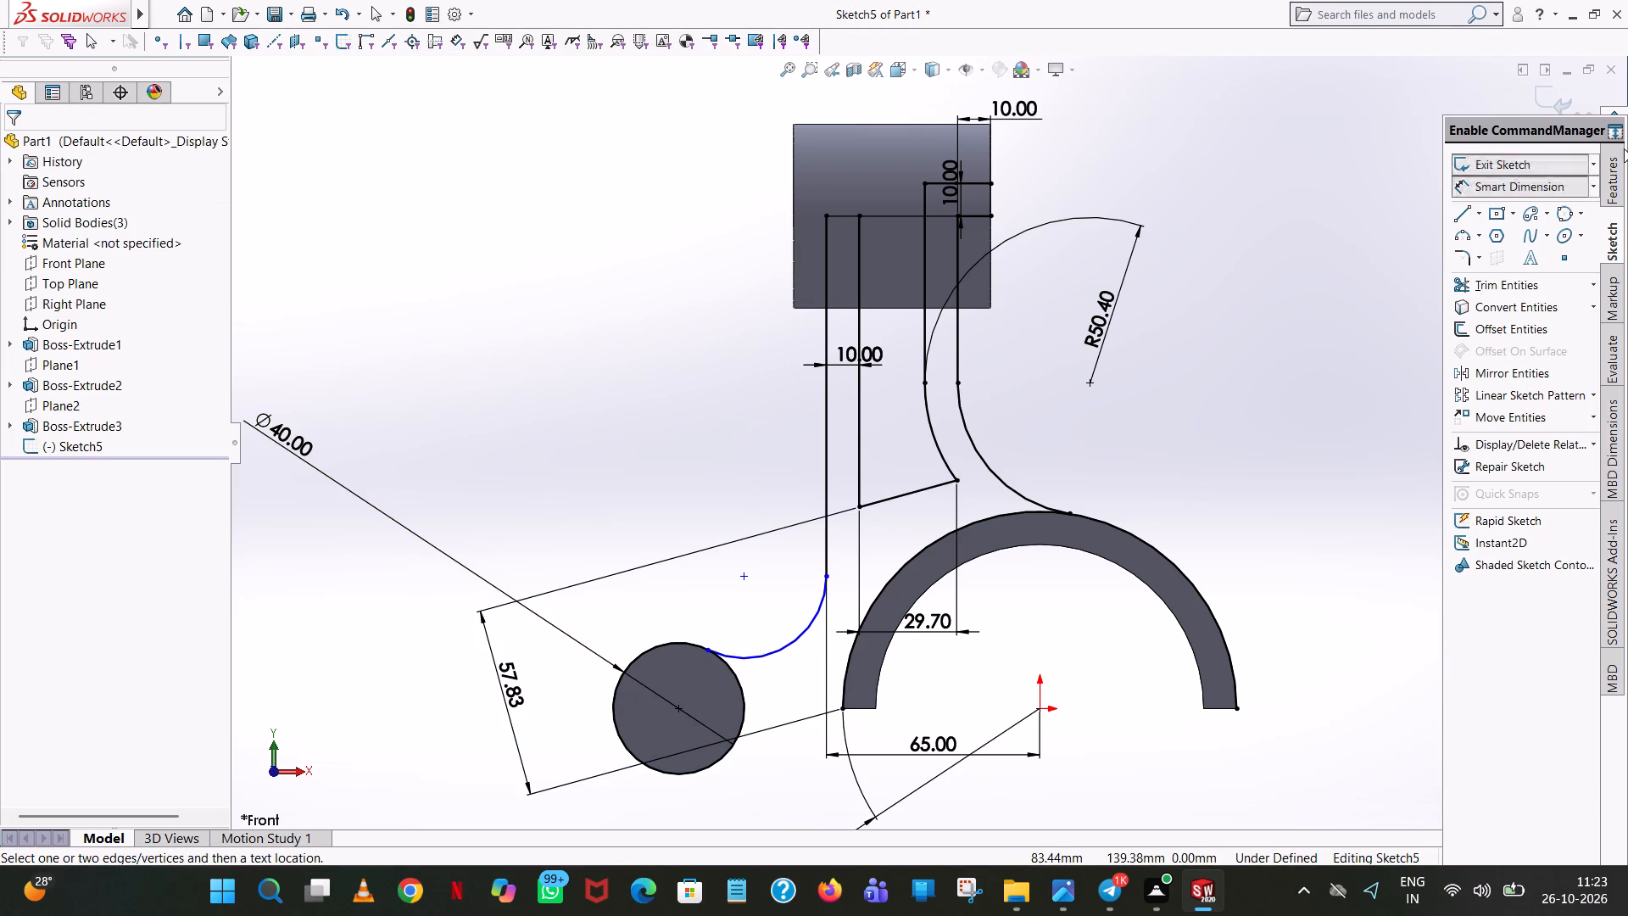
# Sketch a perimeter circle of radius 10 mm tangent to the inner vertical line and the slanted line.
pyautogui.click(1561, 218)
pyautogui.click(860, 469)
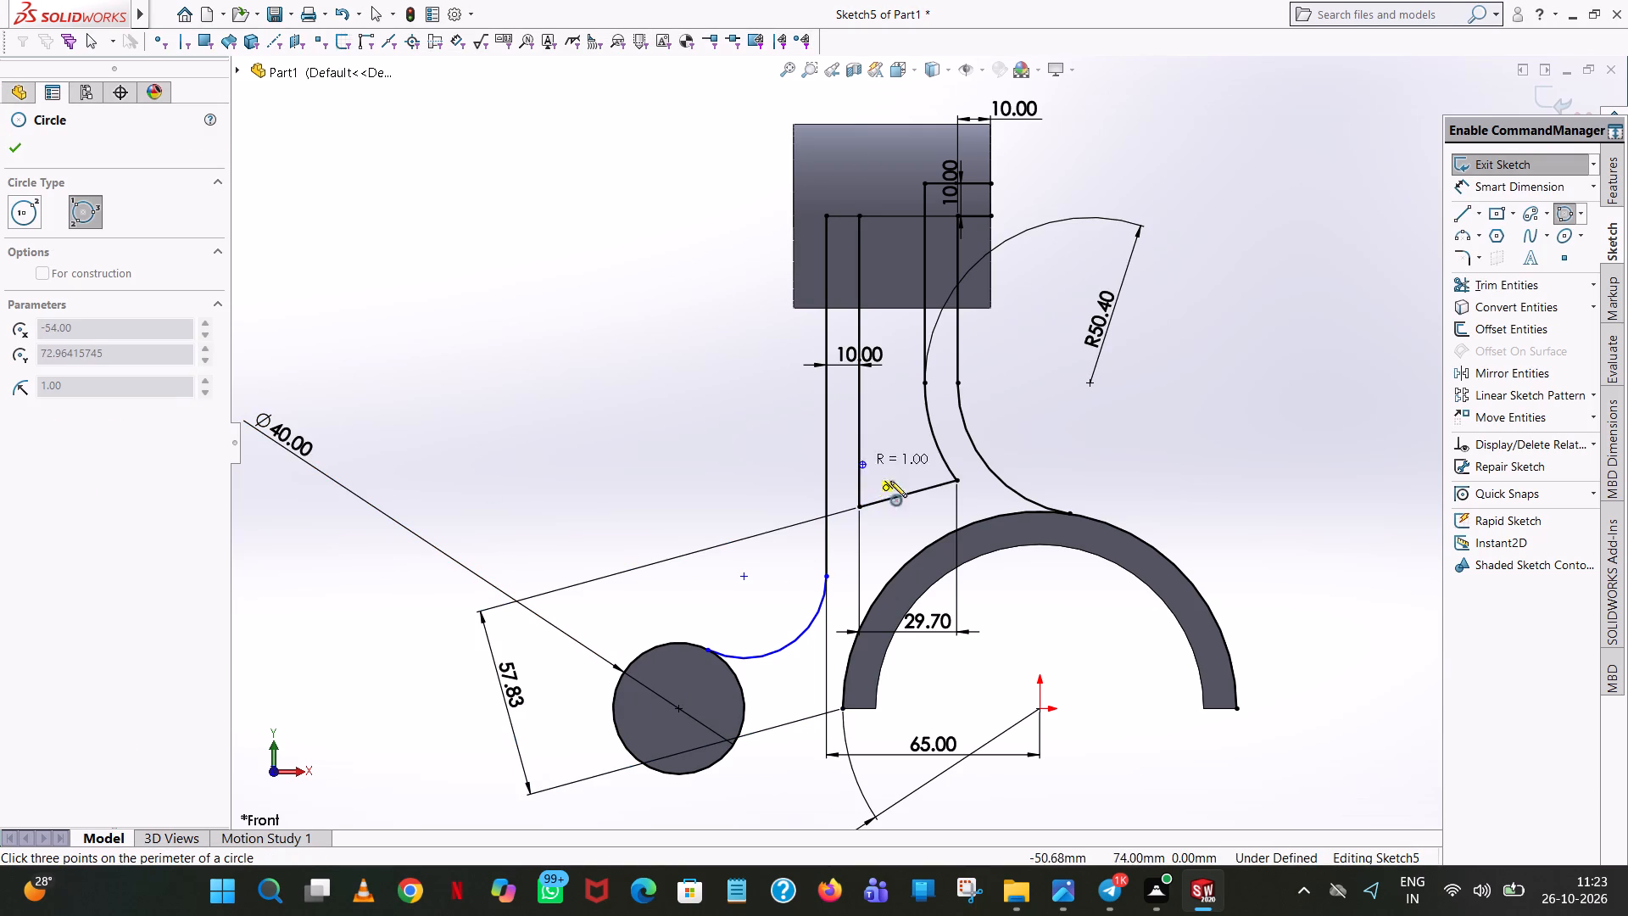
pyautogui.click(895, 495)
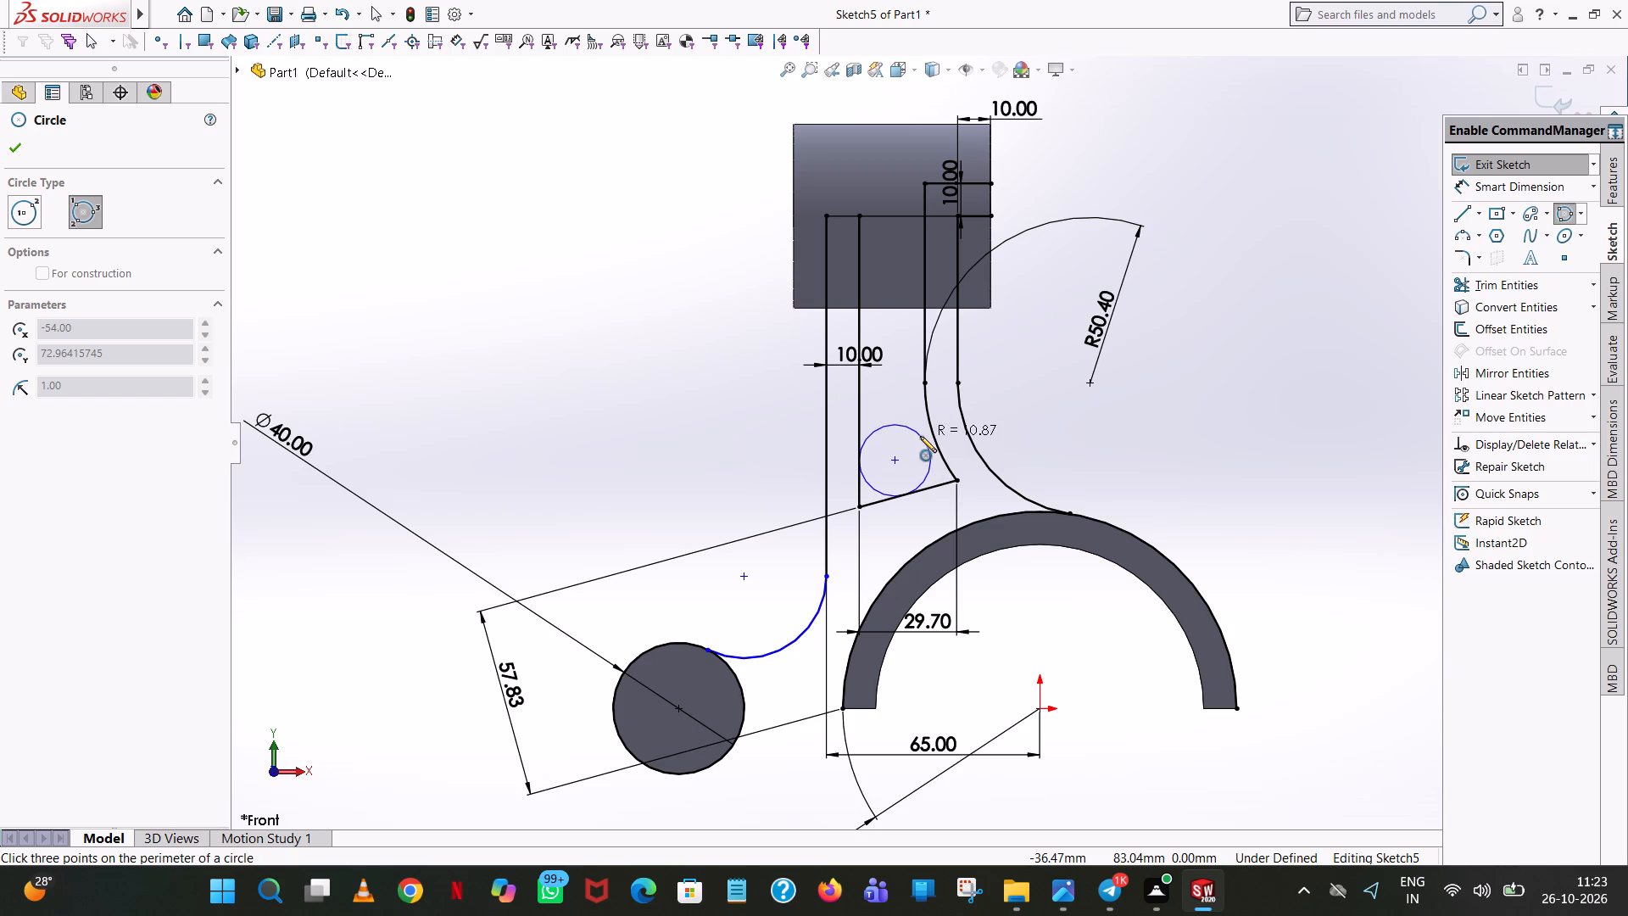
pyautogui.click(920, 436)
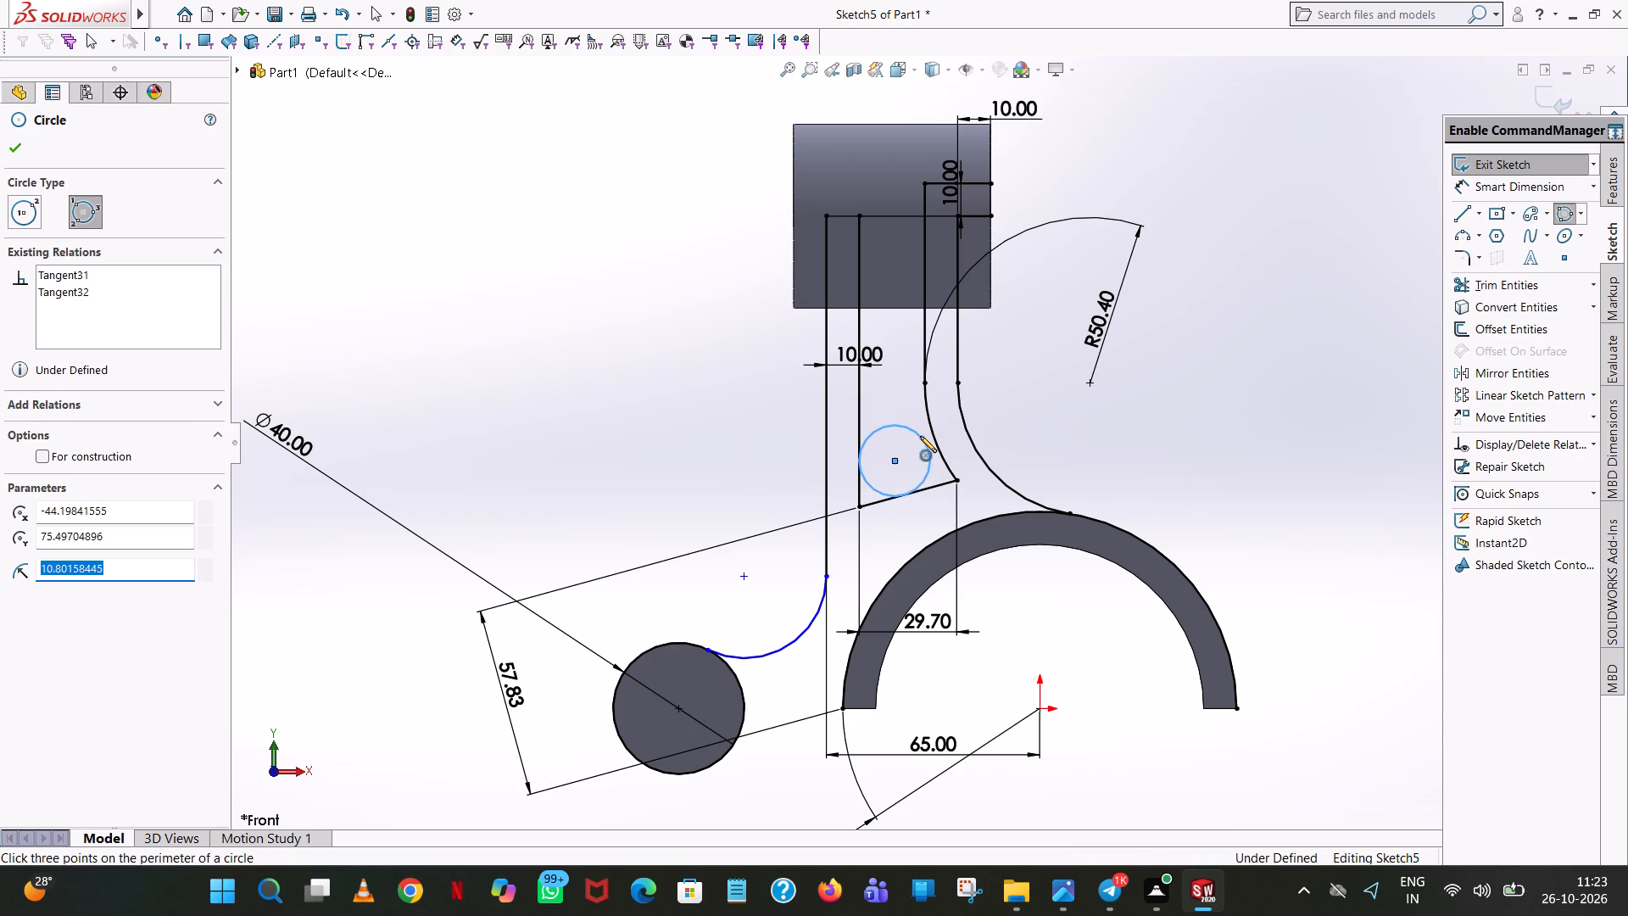
pyautogui.write('10')
pyautogui.press('Return')
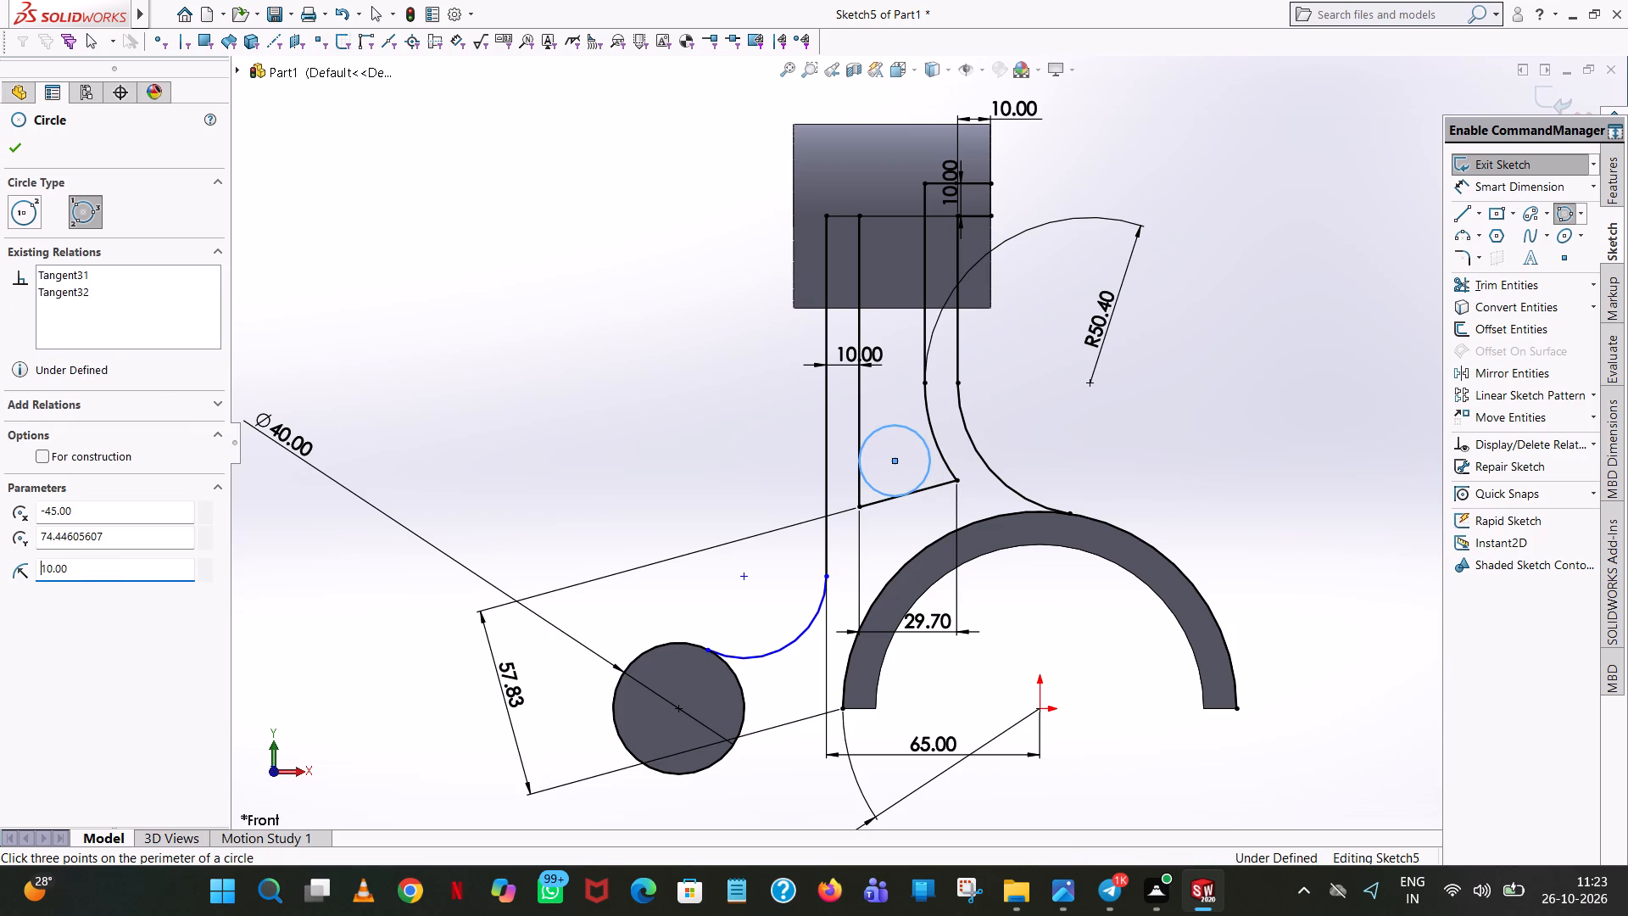
pyautogui.click(14, 148)
pyautogui.click(1164, 393)
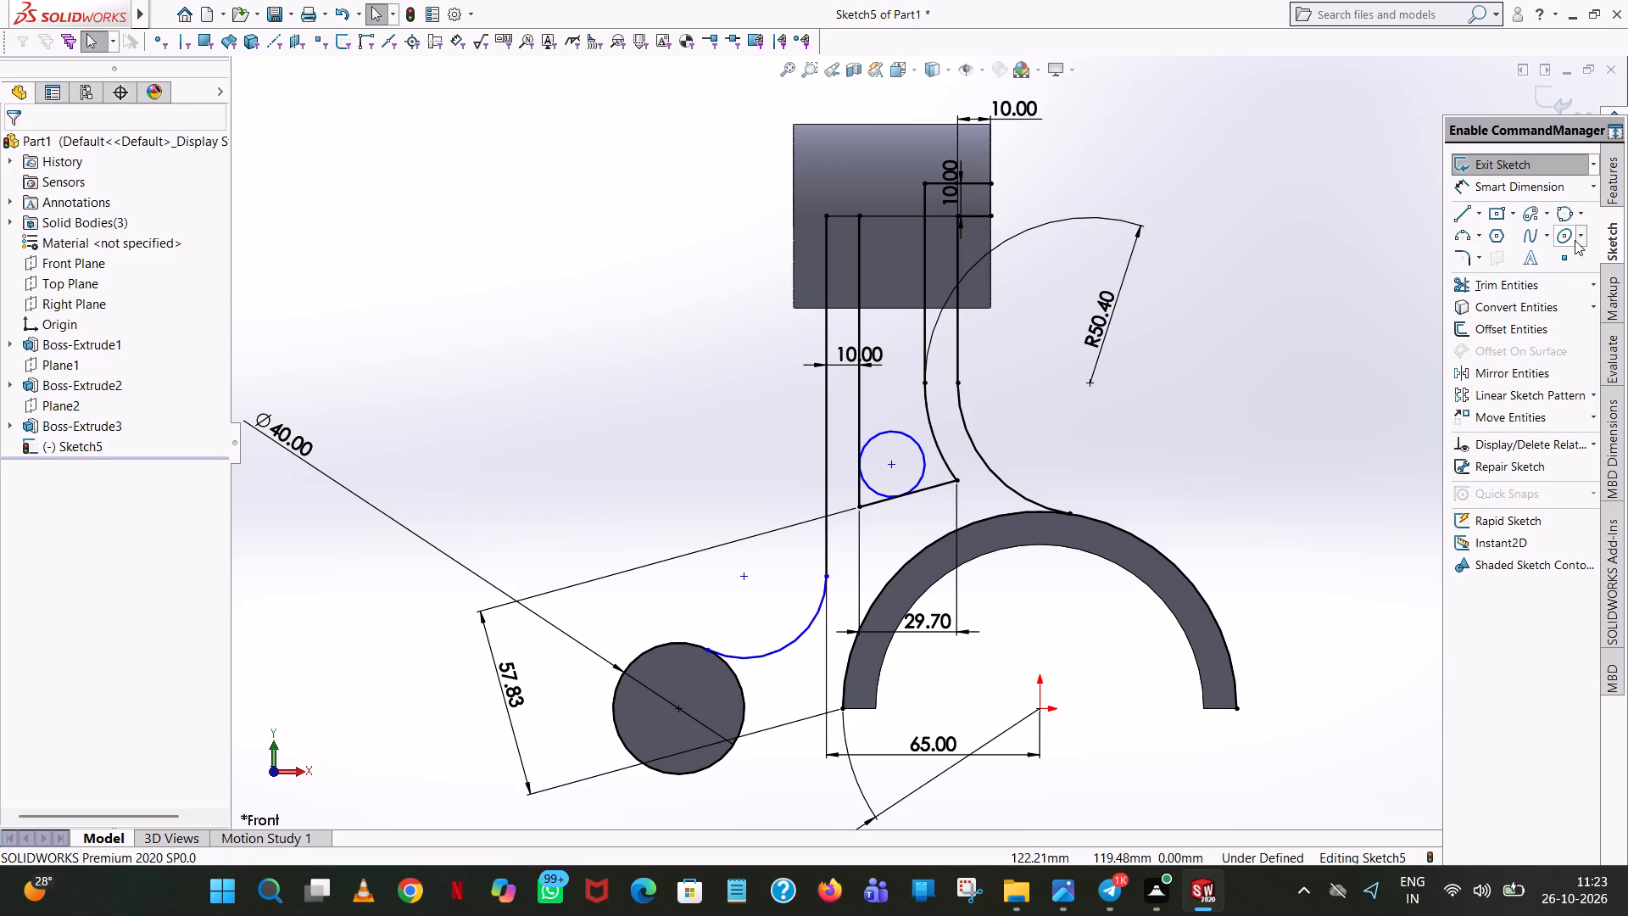
# Sketch a second perimeter circle of radius 10 mm tangent to the slanted line and the offset arc.
pyautogui.click(1570, 213)
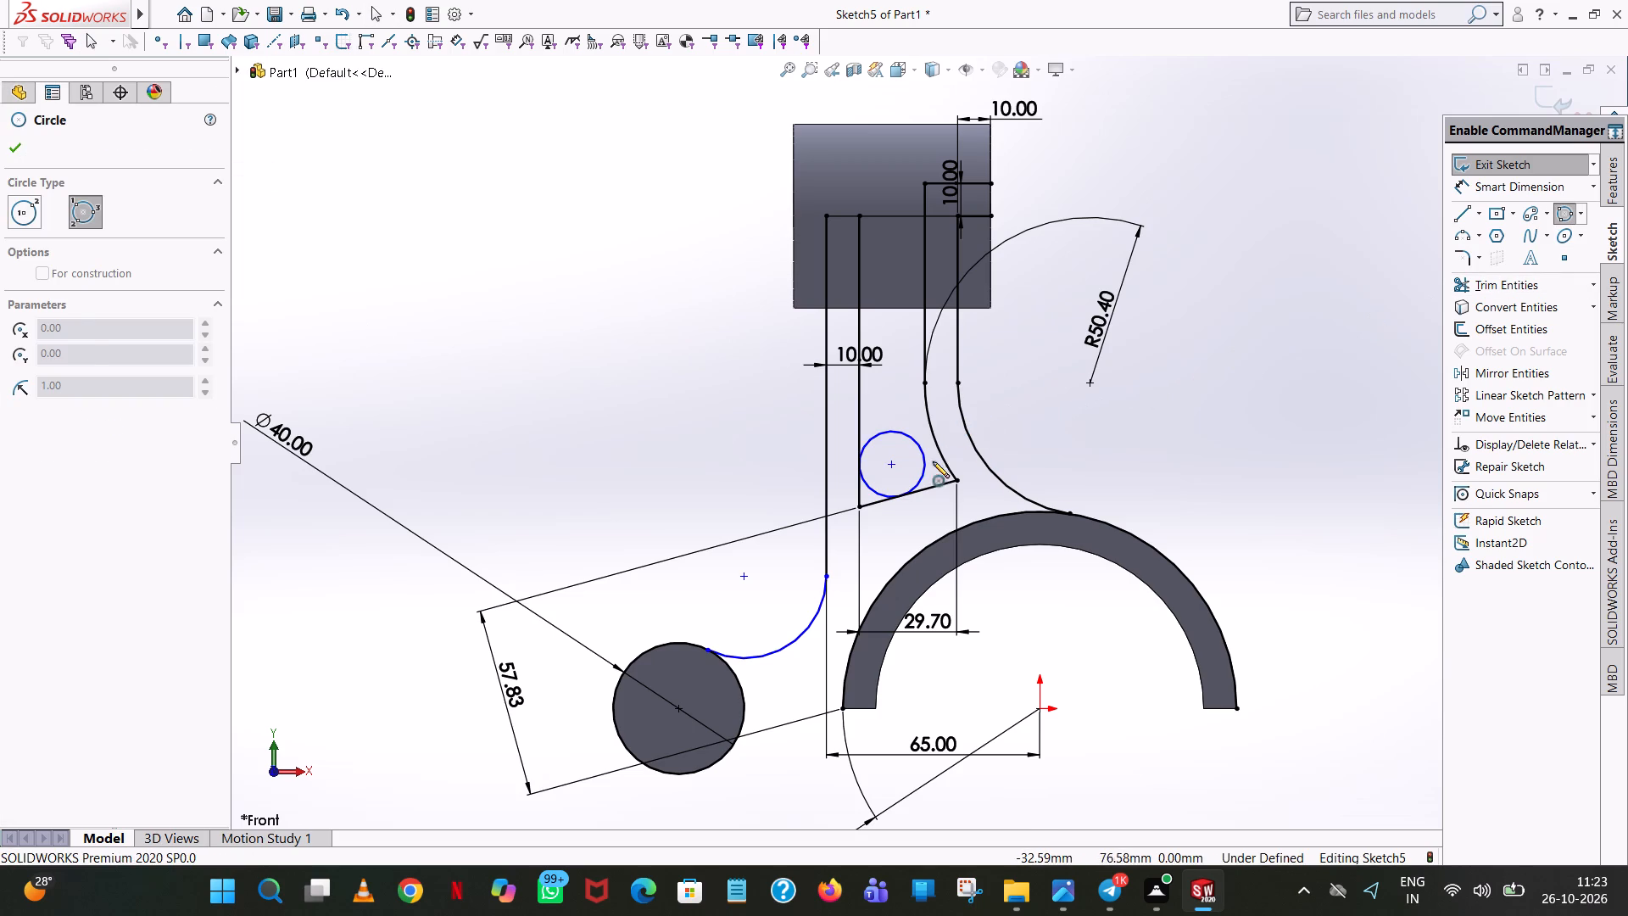
pyautogui.click(934, 488)
pyautogui.click(934, 445)
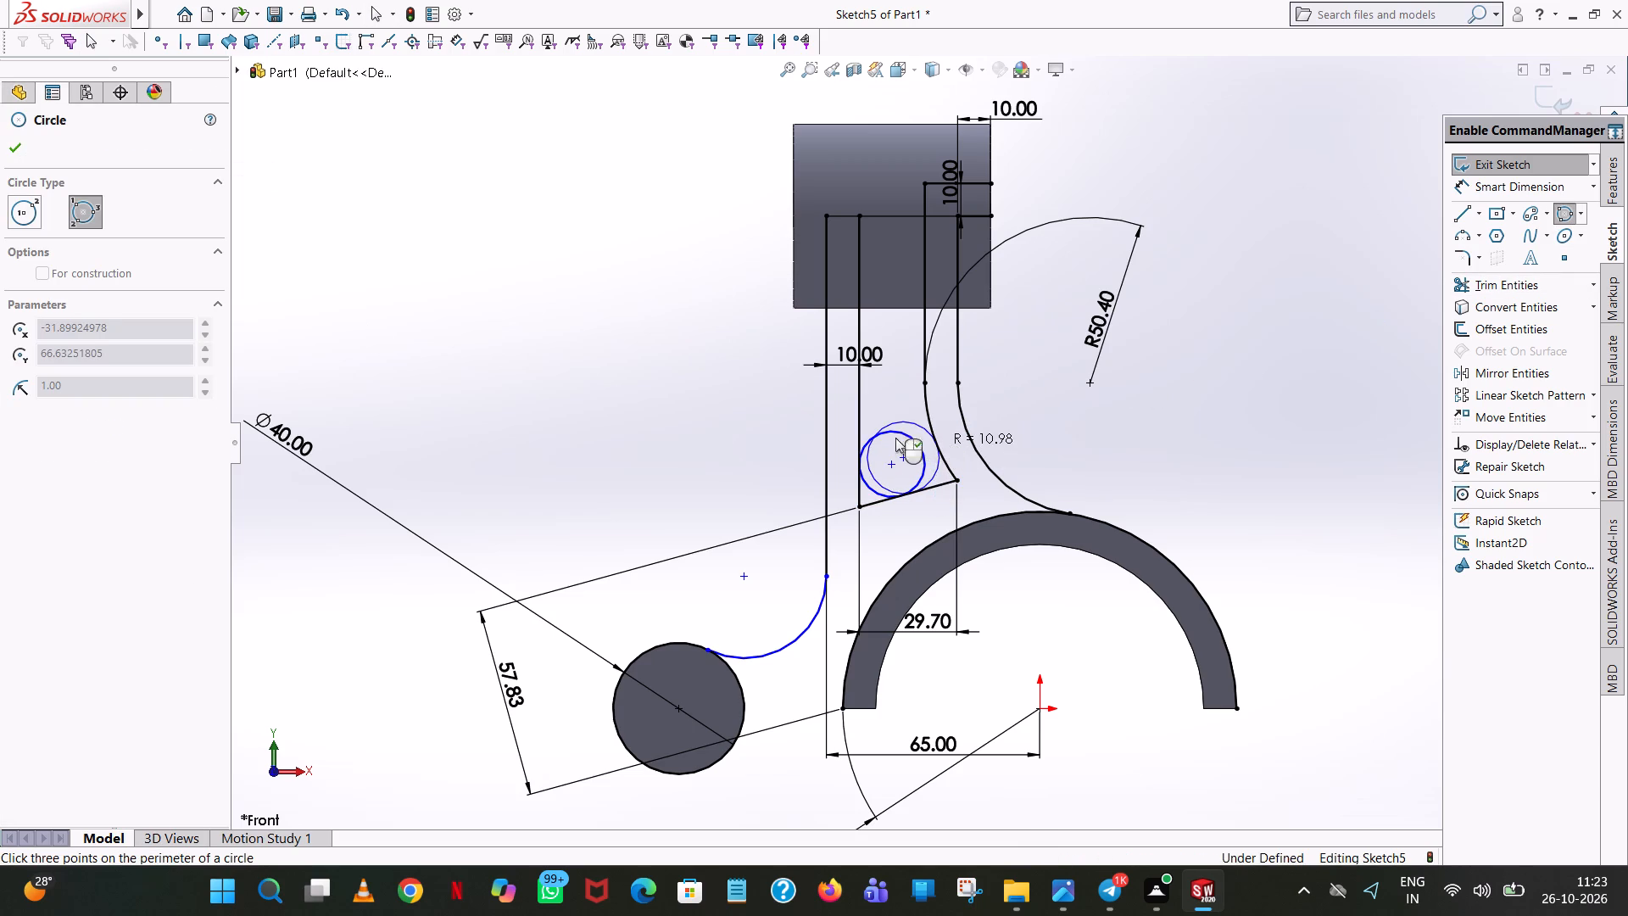
pyautogui.click(794, 425)
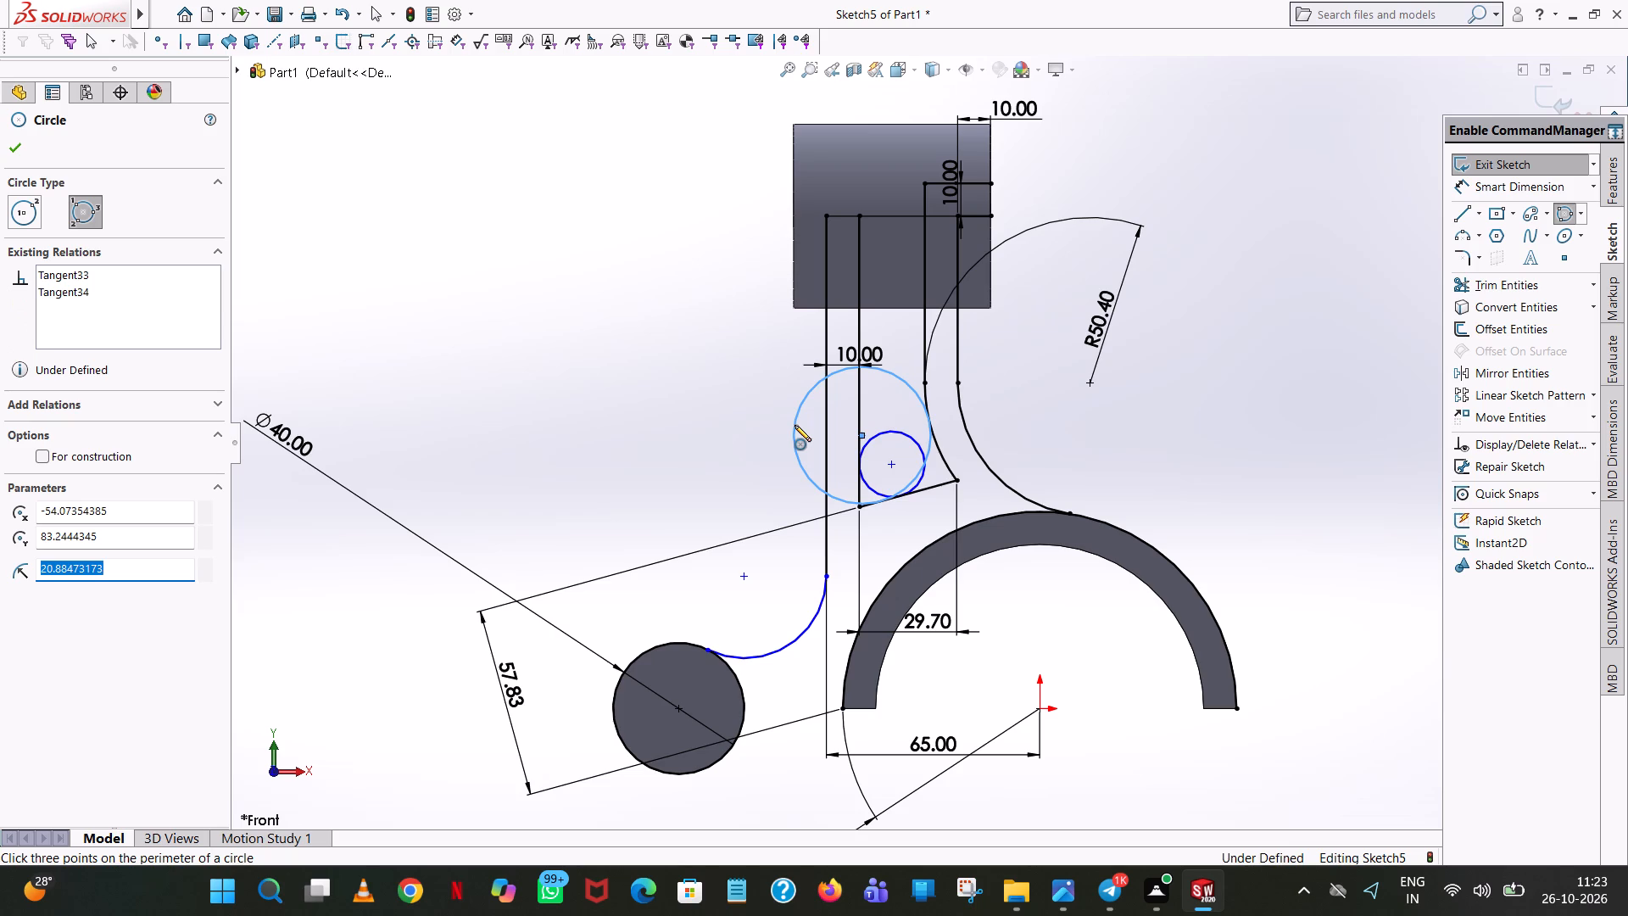
pyautogui.write('10')
pyautogui.press('Return')
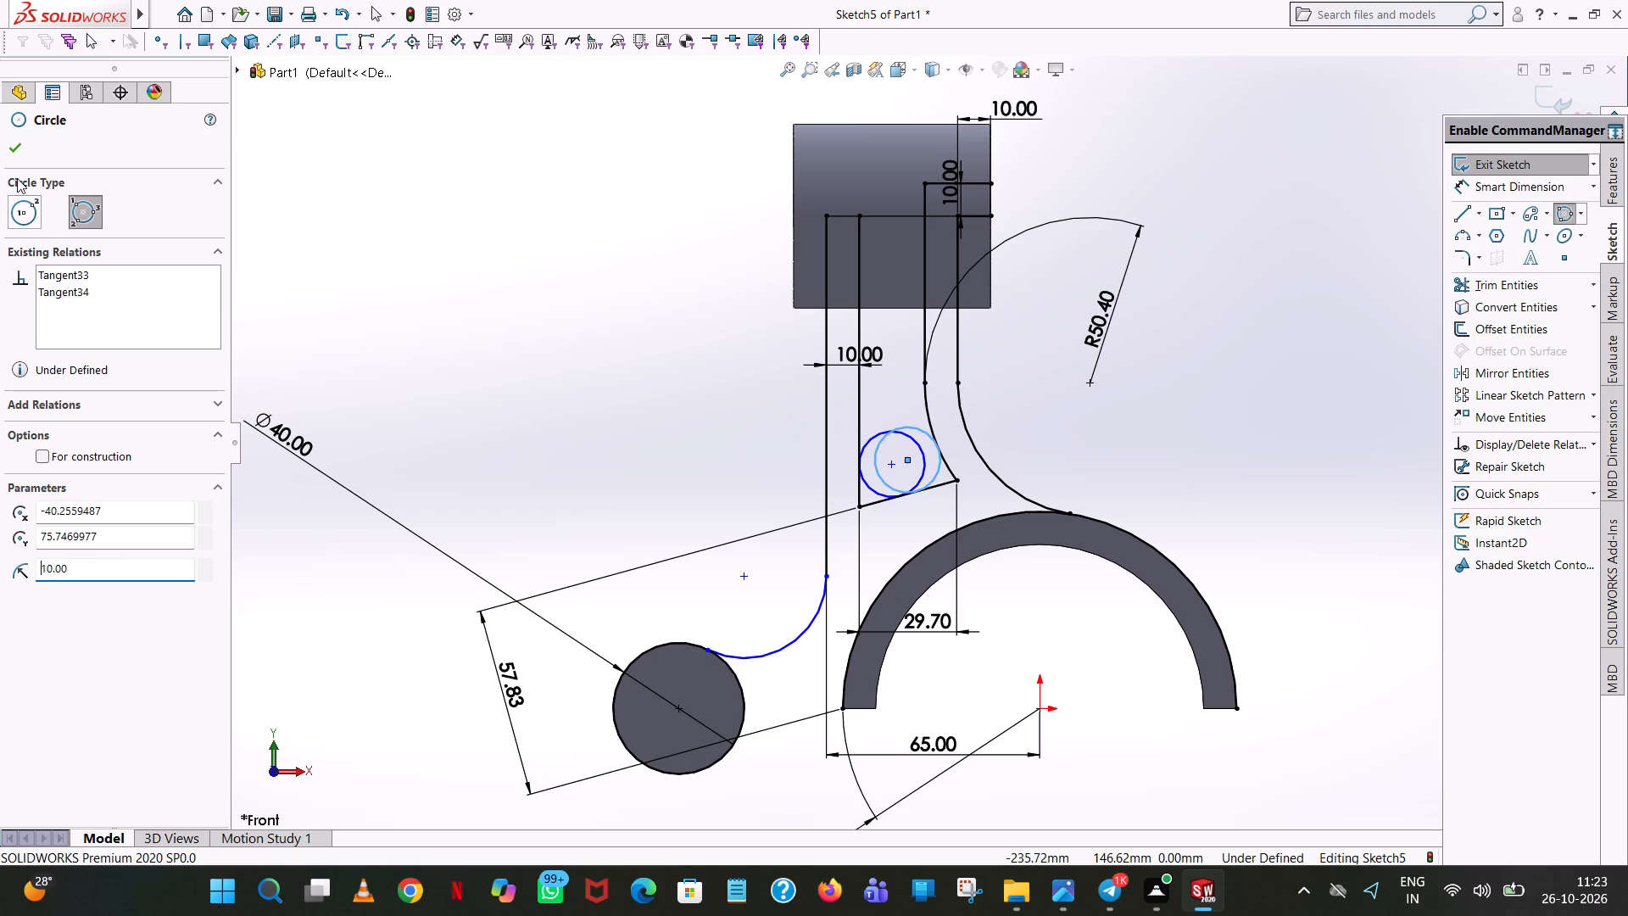
pyautogui.click(24, 142)
pyautogui.click(1198, 363)
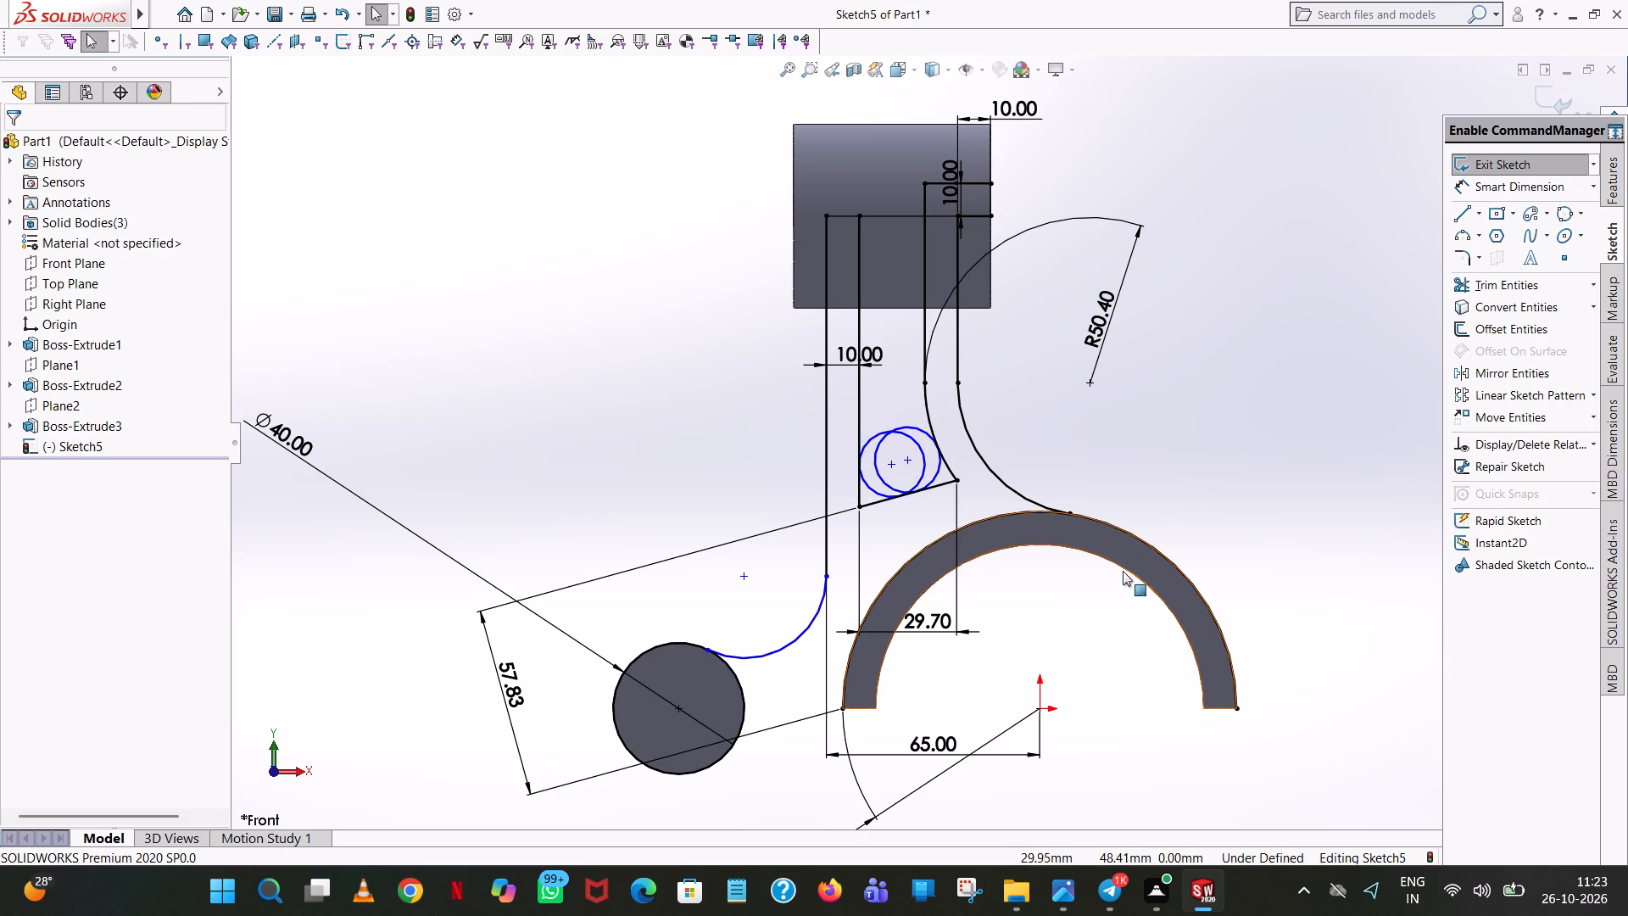
# Trim the upper and overlapping inner portions of both 10 mm circles, keeping their lower arcs as the pocket's corners.
pyautogui.scroll(-1, 1118, 578)
pyautogui.click(1542, 291)
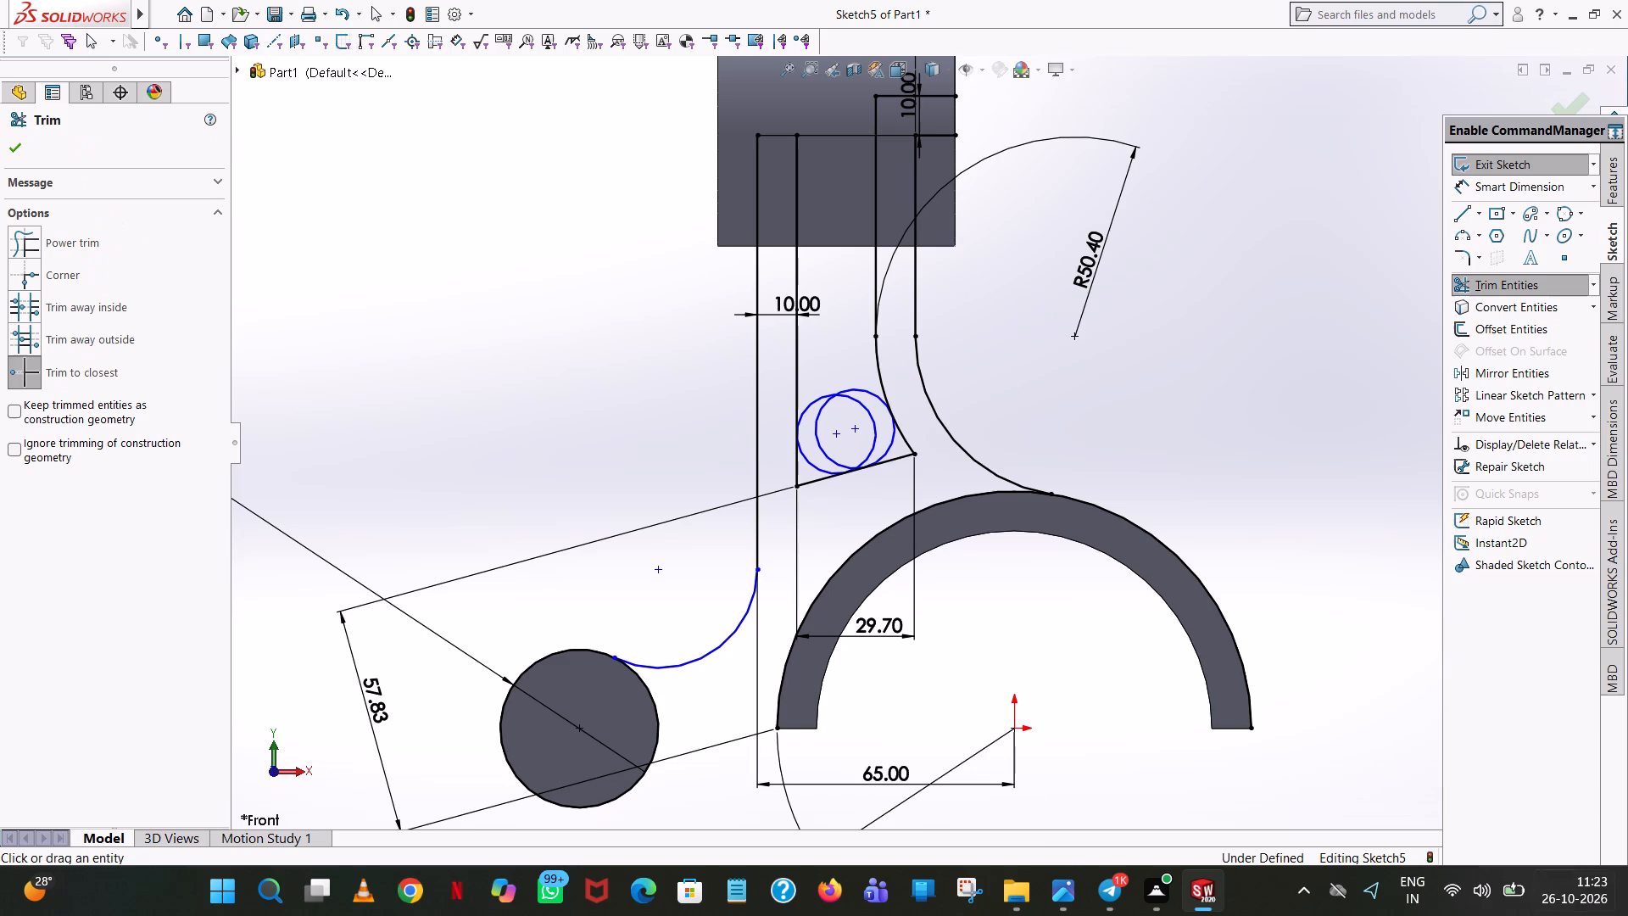
pyautogui.click(817, 424)
pyautogui.click(829, 395)
pyautogui.click(861, 407)
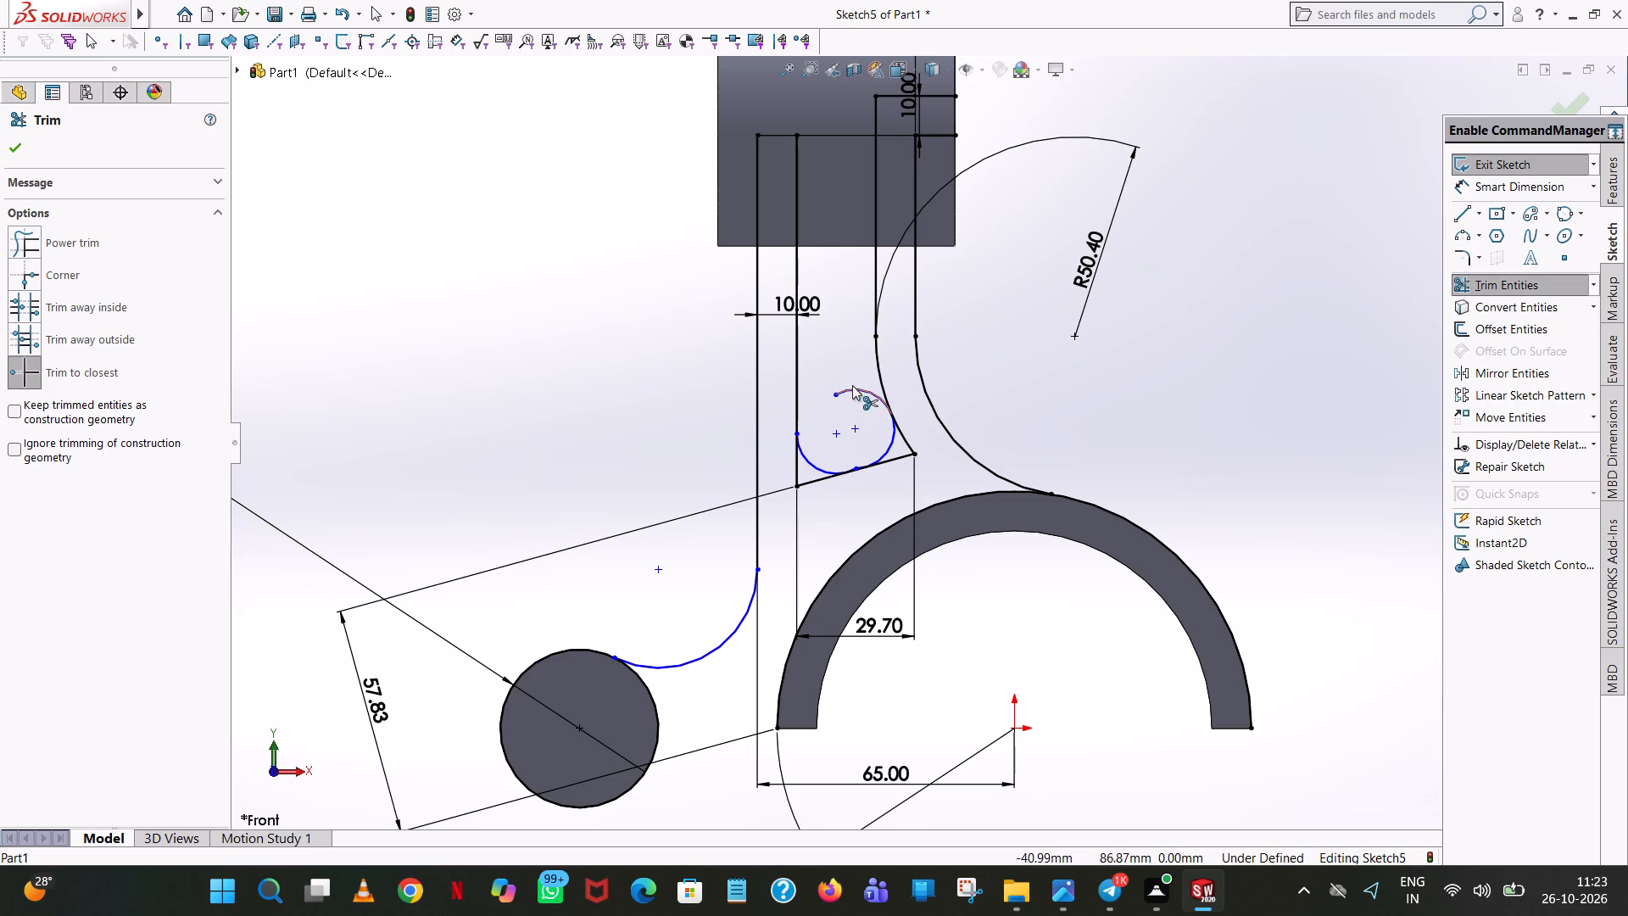
pyautogui.click(852, 385)
# Trim the pocket's pointed corners outside the two circle arcs and the leftover arc stub above the slanted segment.
pyautogui.scroll(-4, 869, 489)
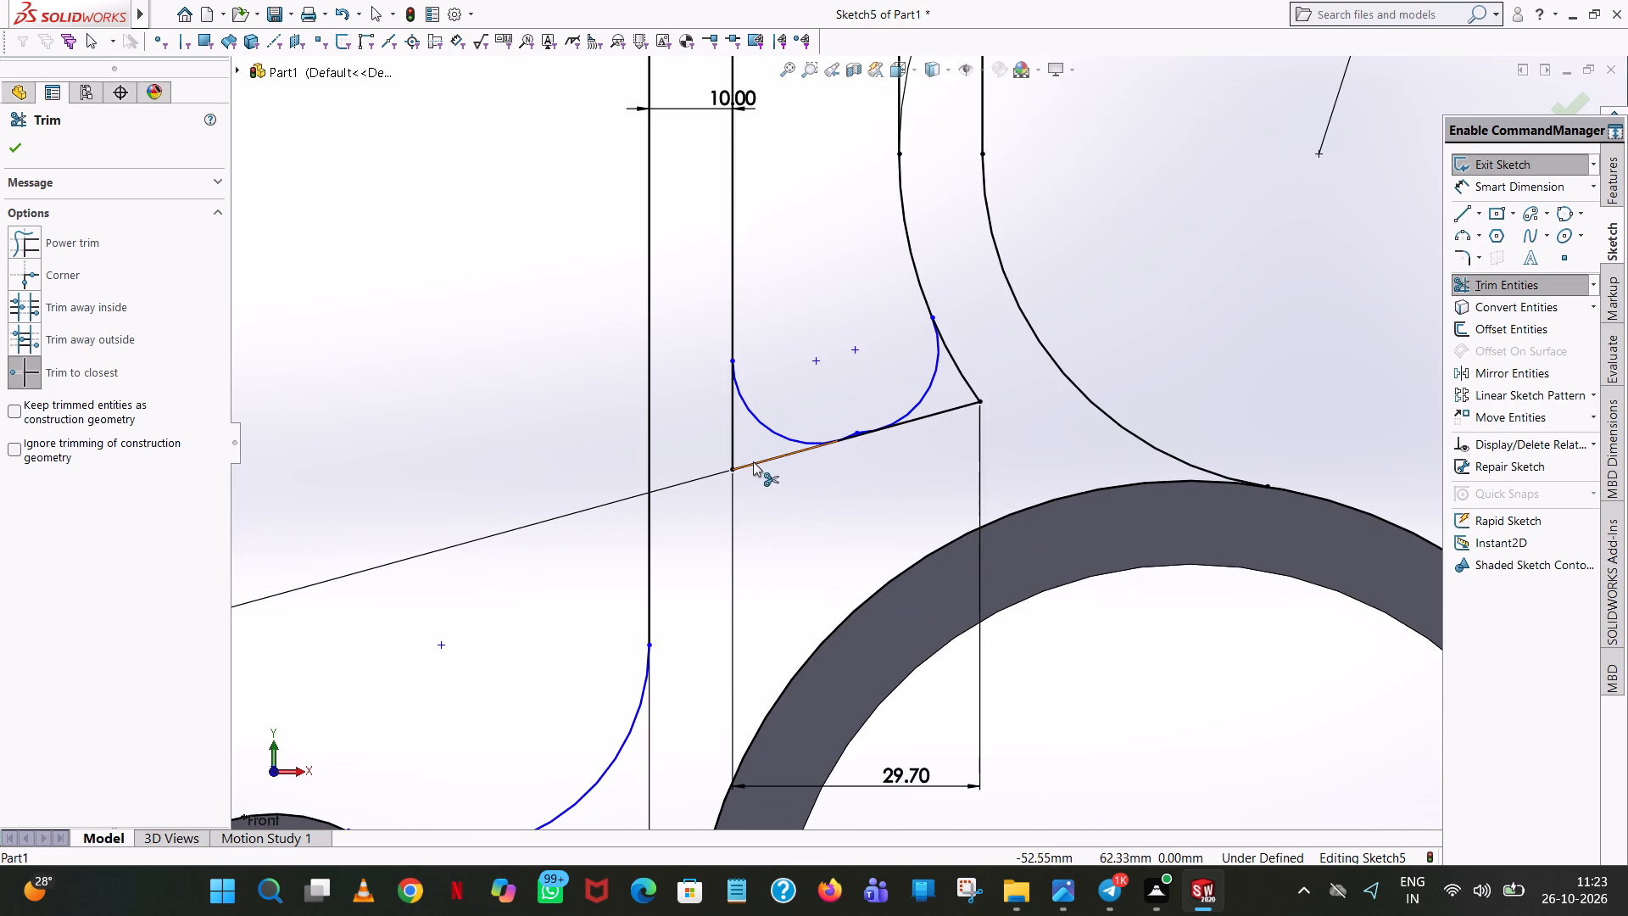
pyautogui.click(753, 461)
pyautogui.click(734, 437)
pyautogui.click(866, 459)
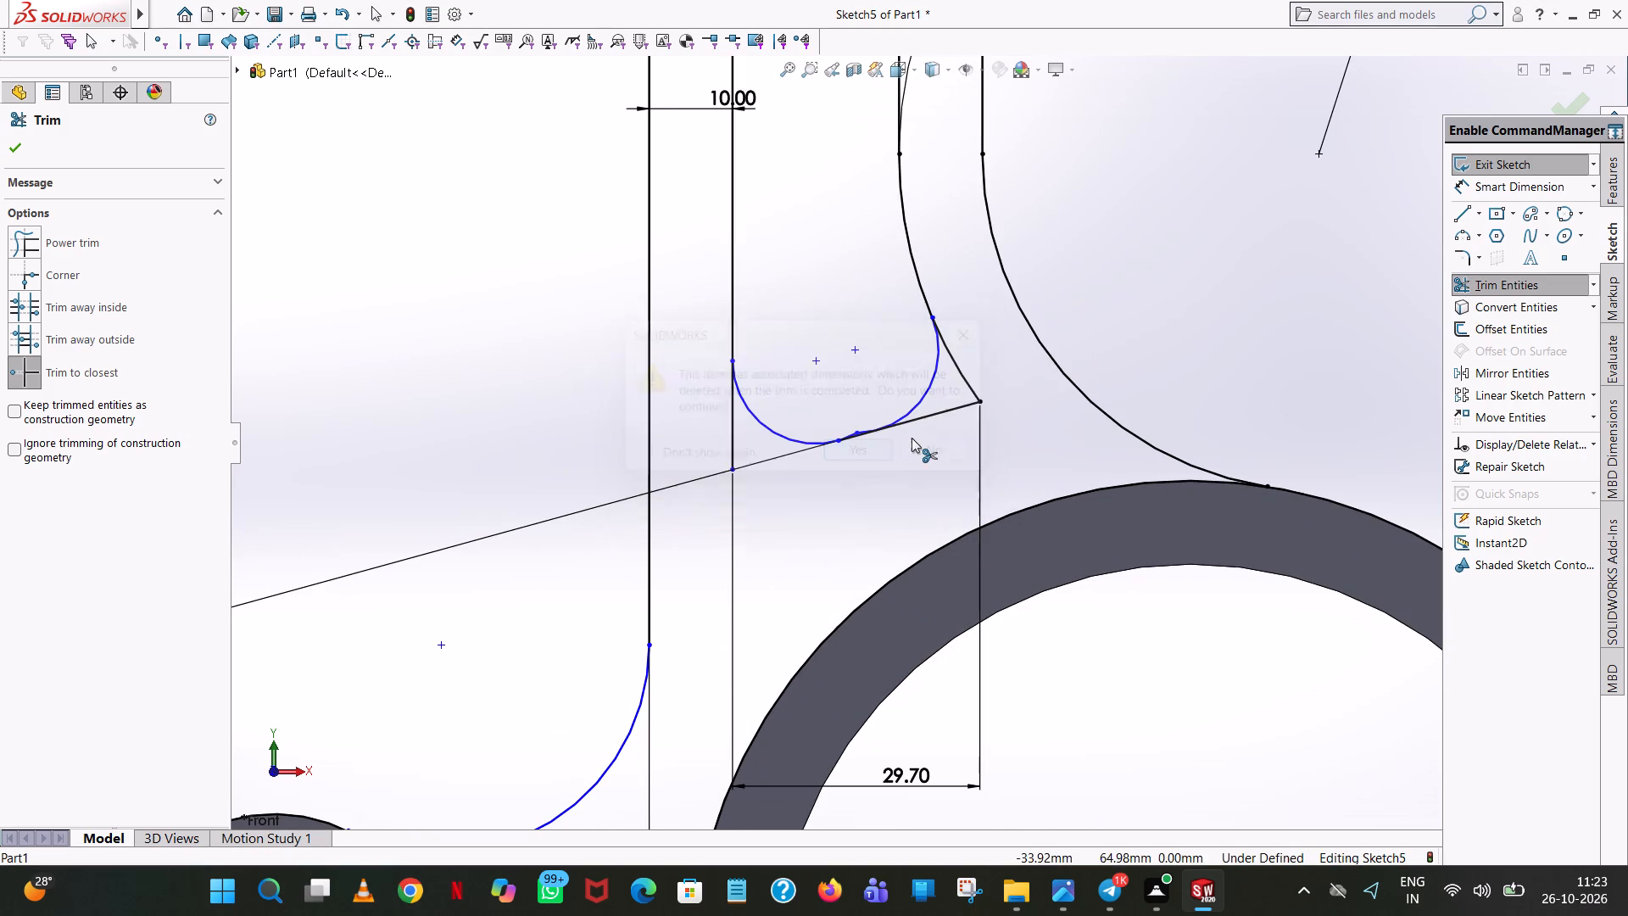
pyautogui.click(929, 419)
pyautogui.click(969, 389)
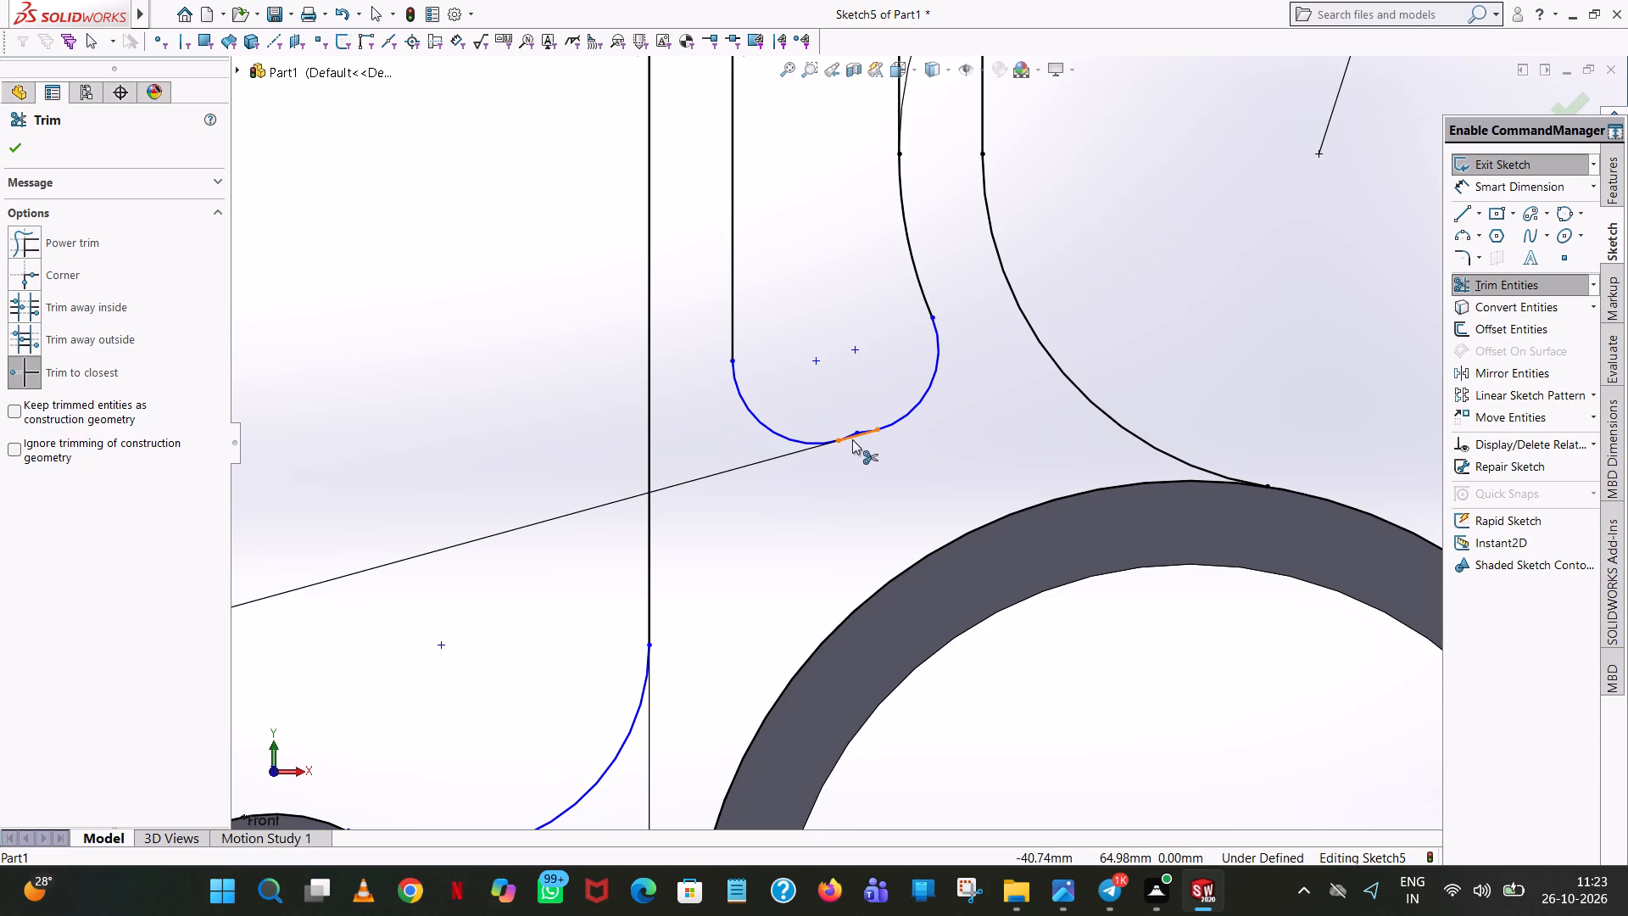
pyautogui.scroll(-9, 855, 441)
pyautogui.click(889, 405)
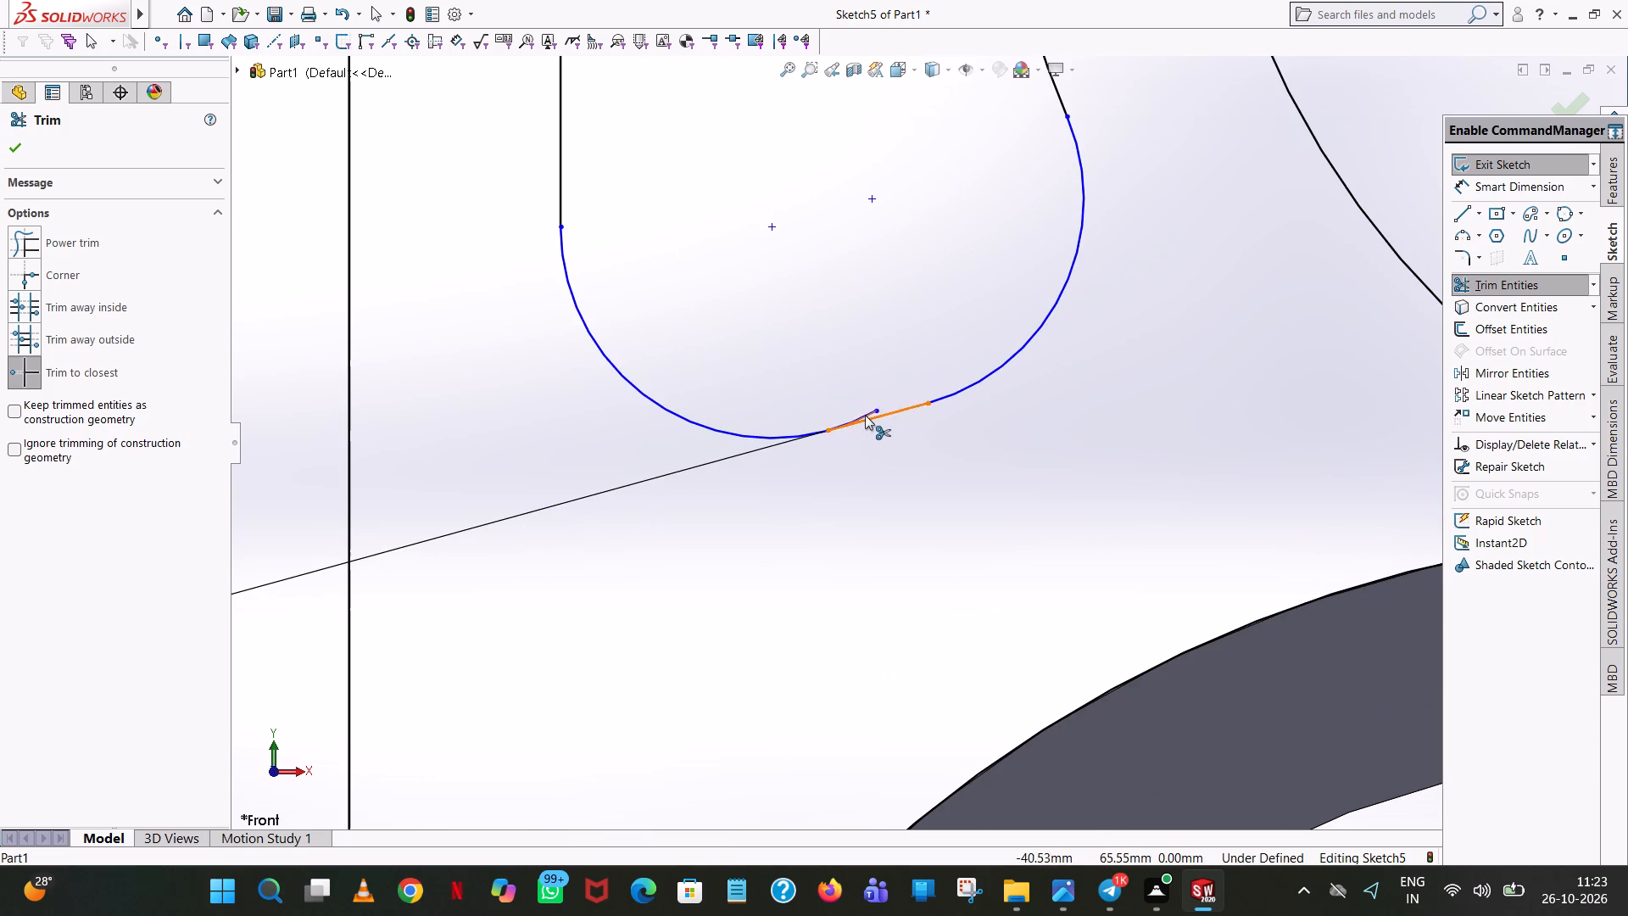
pyautogui.click(876, 408)
# Dimension the radius of the arc joining the outer vertical line to the side cylinder.
pyautogui.scroll(5, 925, 360)
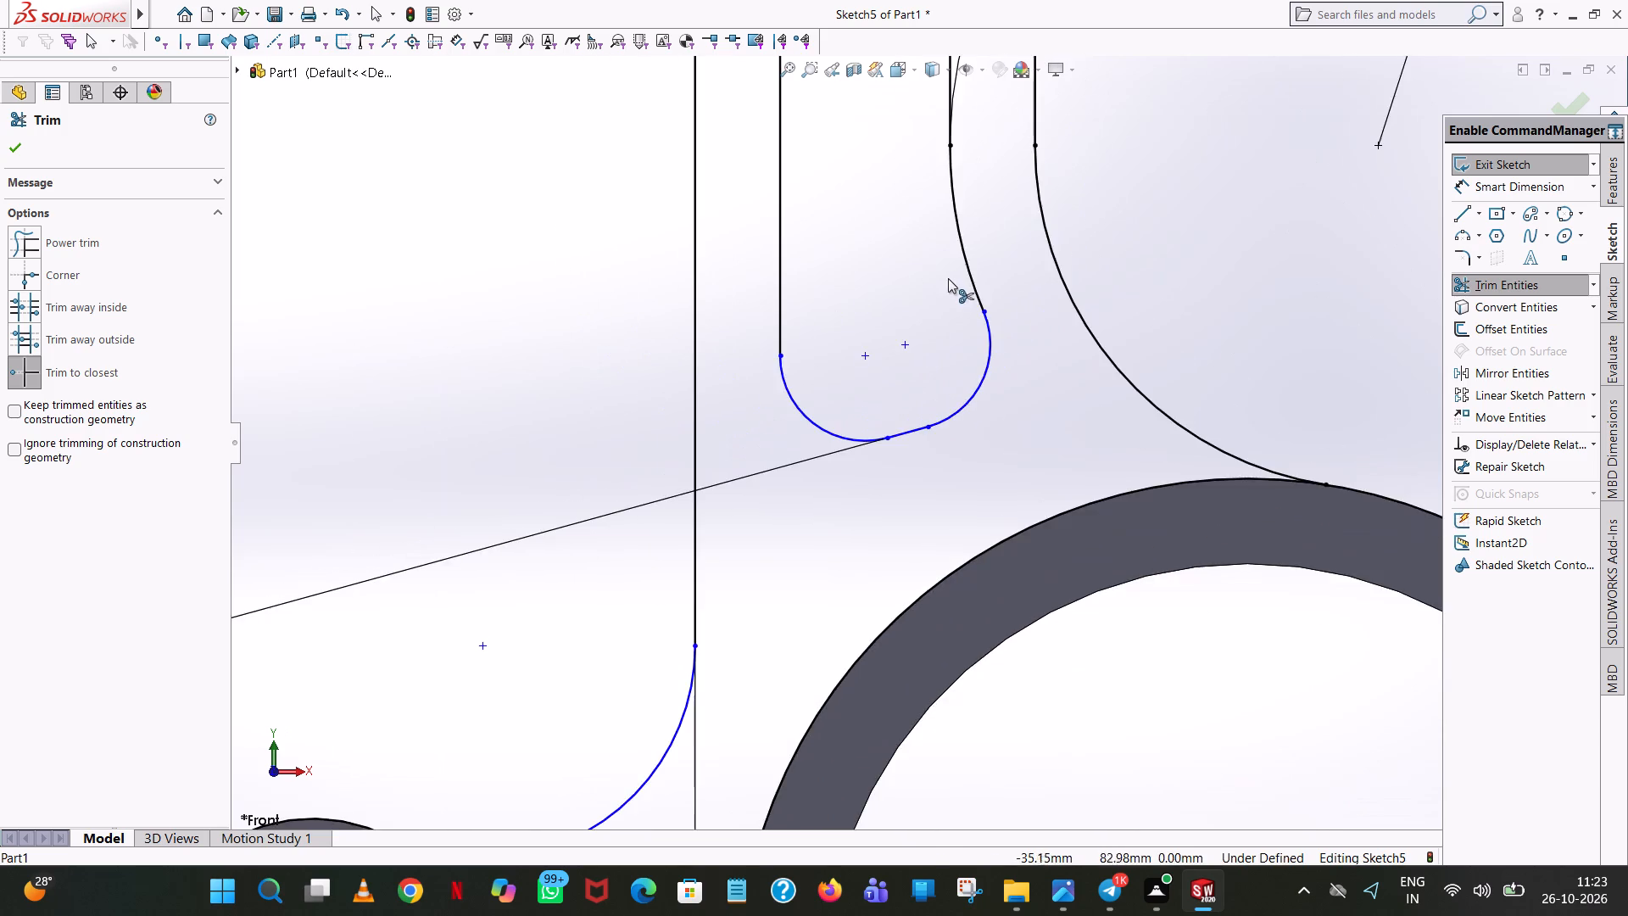
pyautogui.scroll(4, 945, 262)
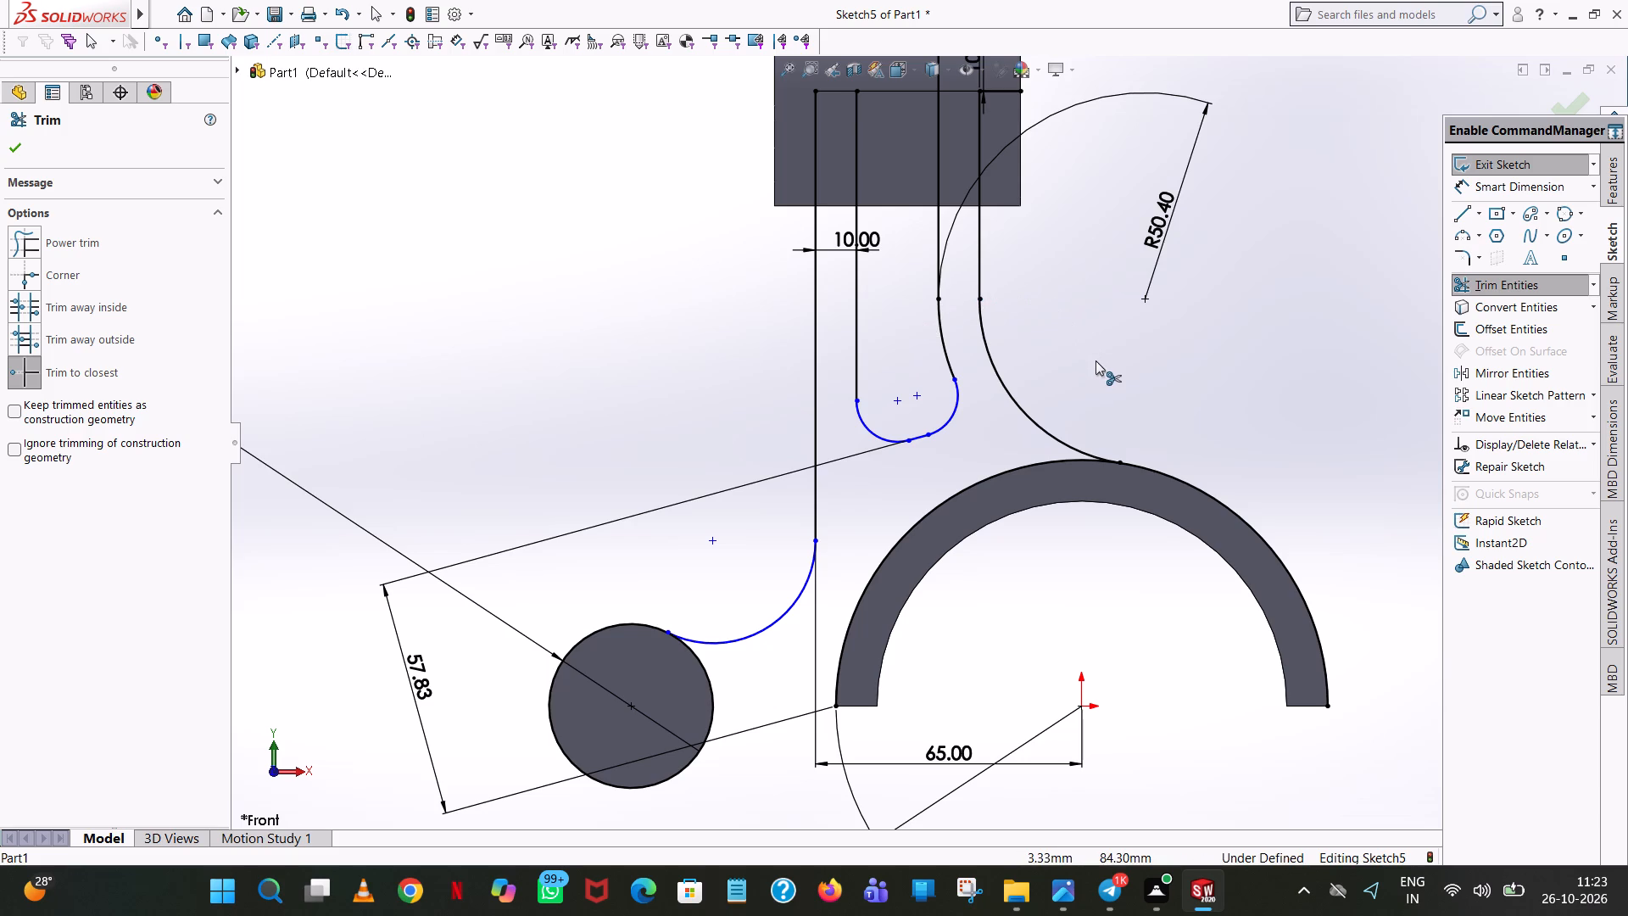
pyautogui.scroll(2, 1094, 352)
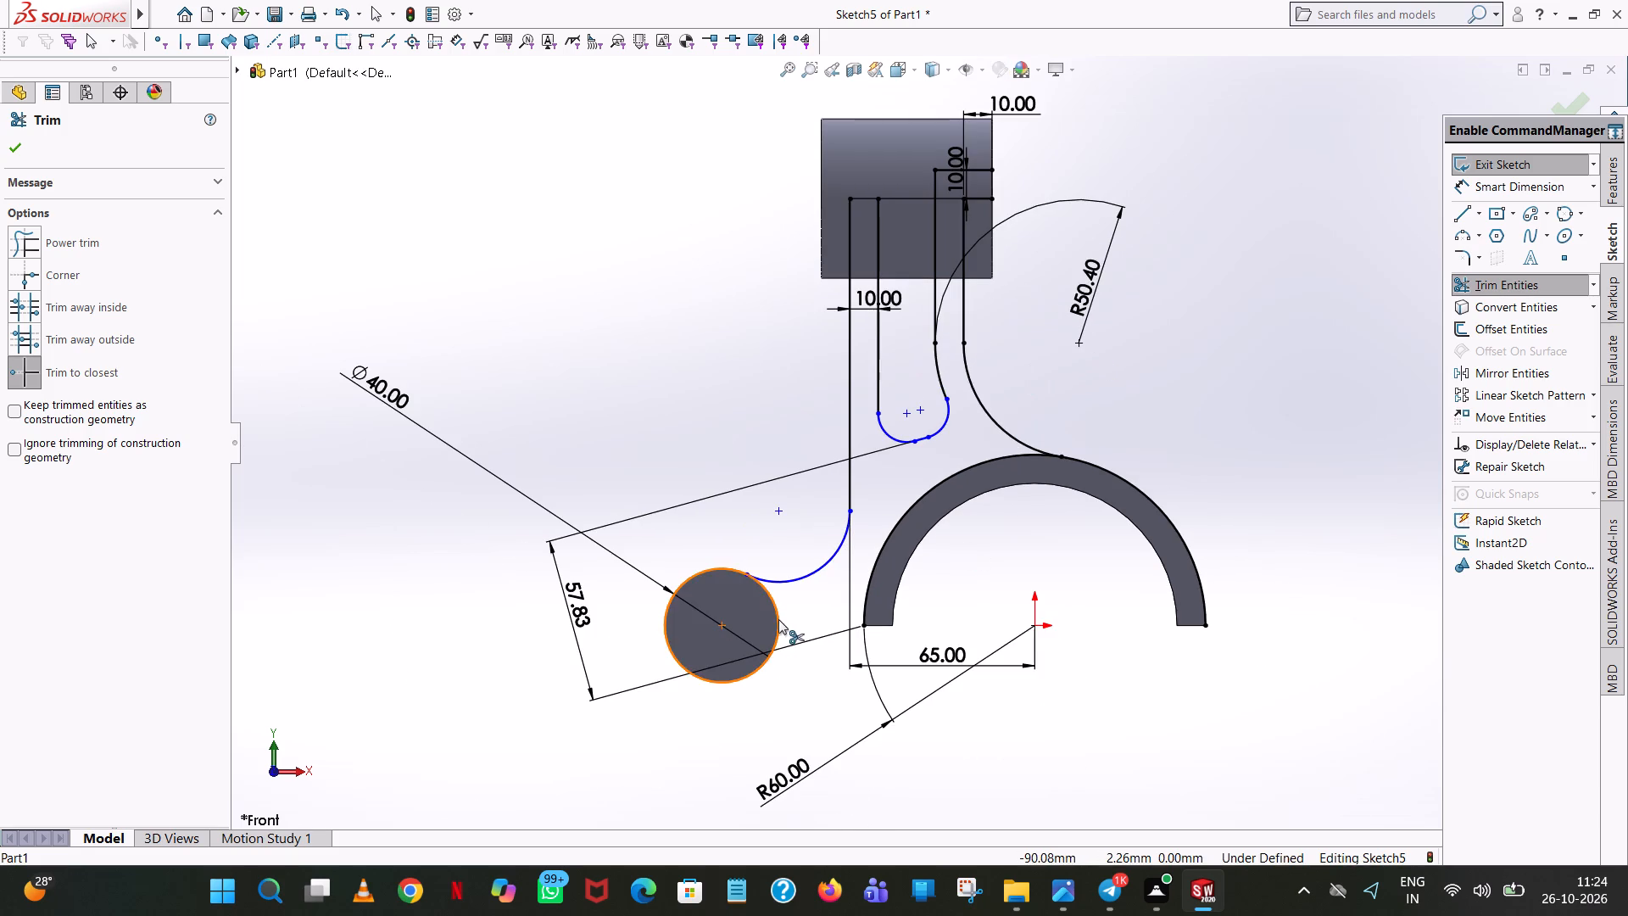
pyautogui.scroll(-2, 1049, 531)
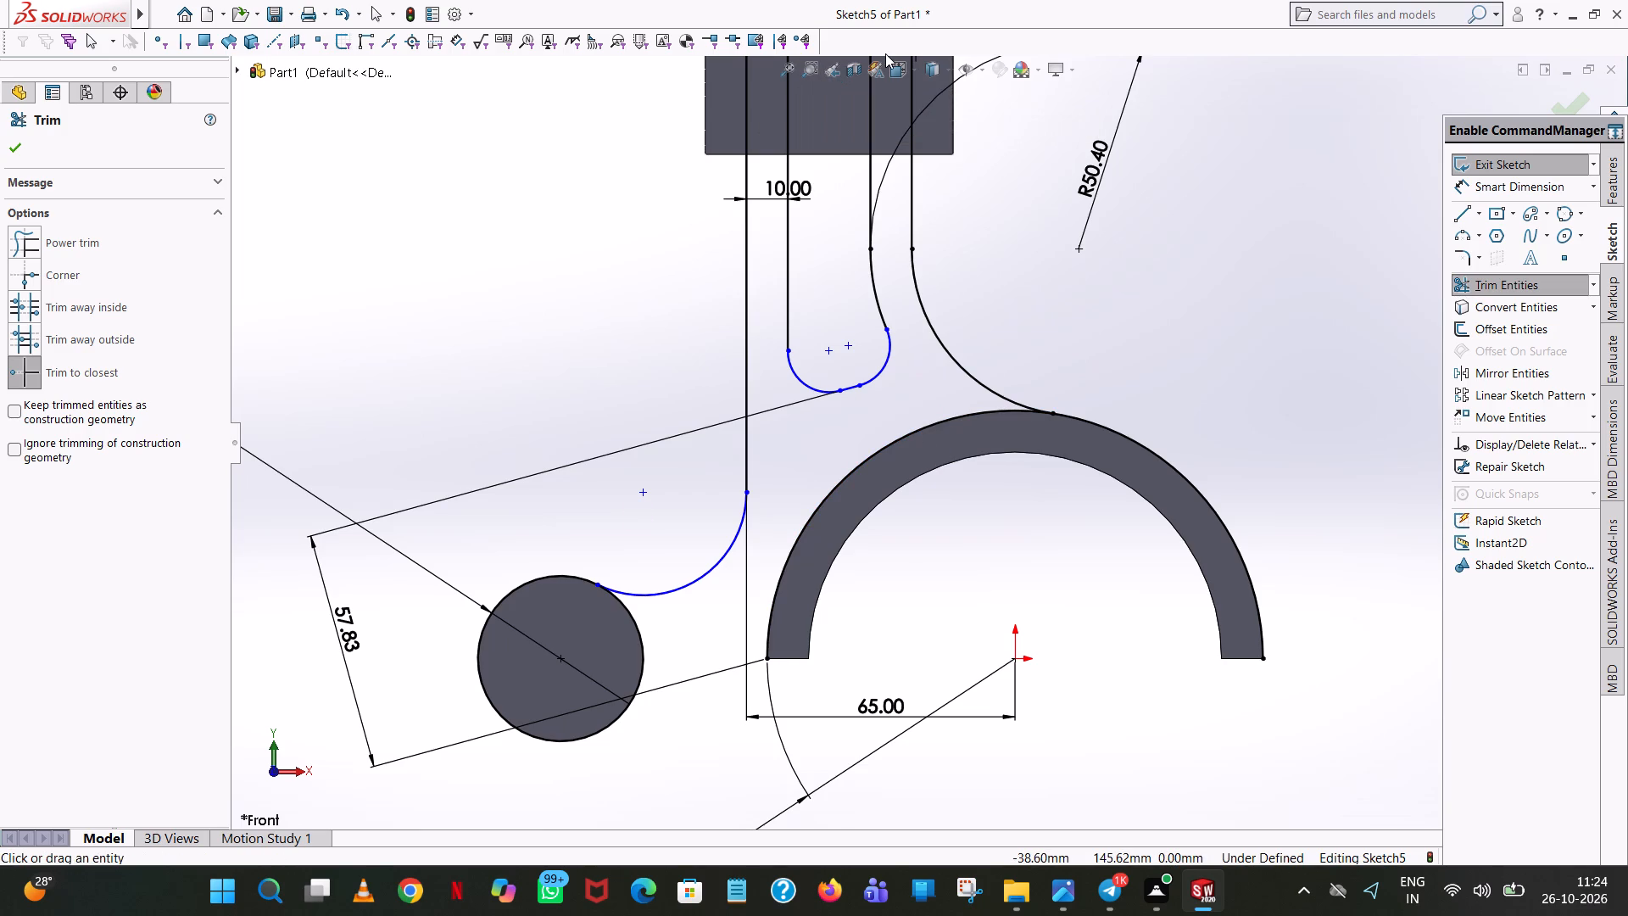
pyautogui.scroll(1, 1113, 140)
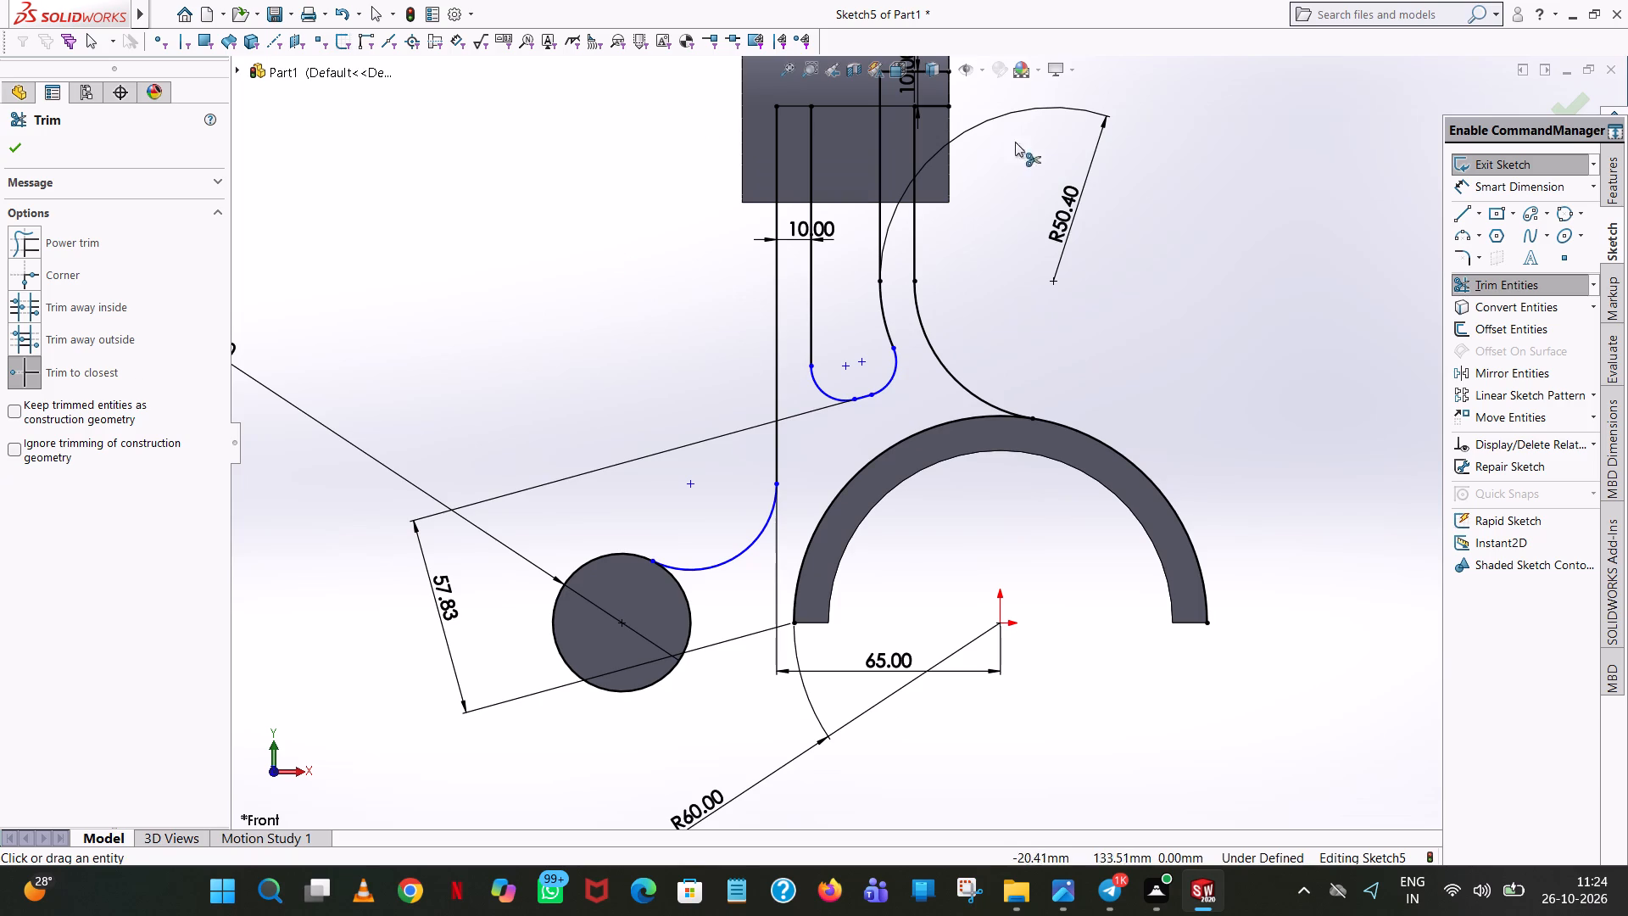
pyautogui.click(1558, 180)
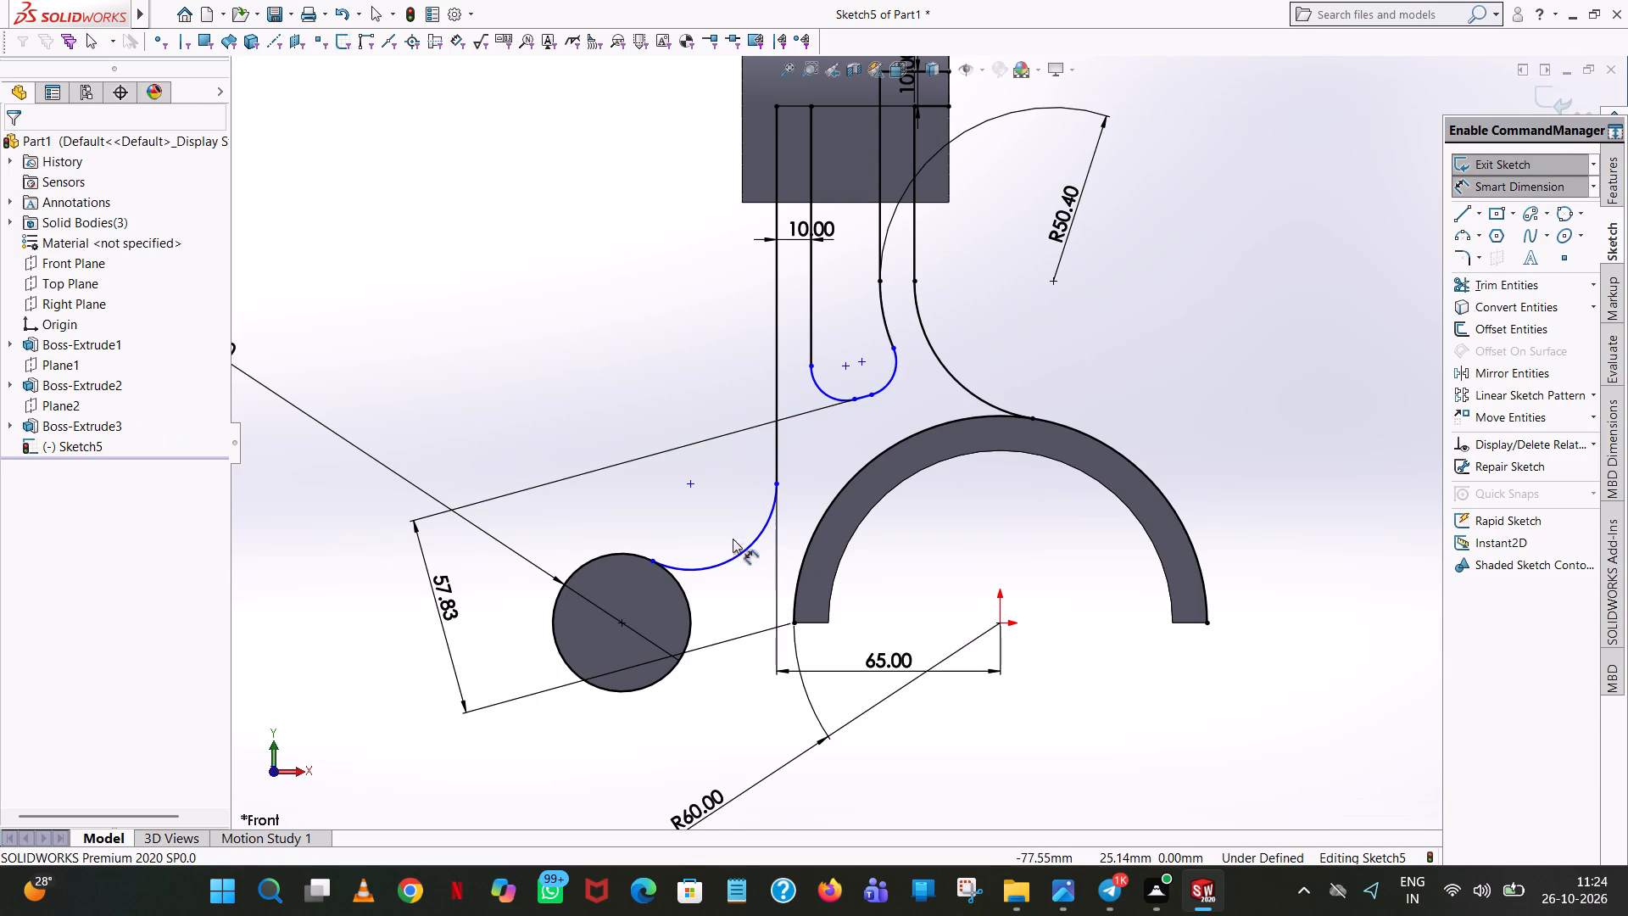
pyautogui.click(733, 556)
pyautogui.click(763, 746)
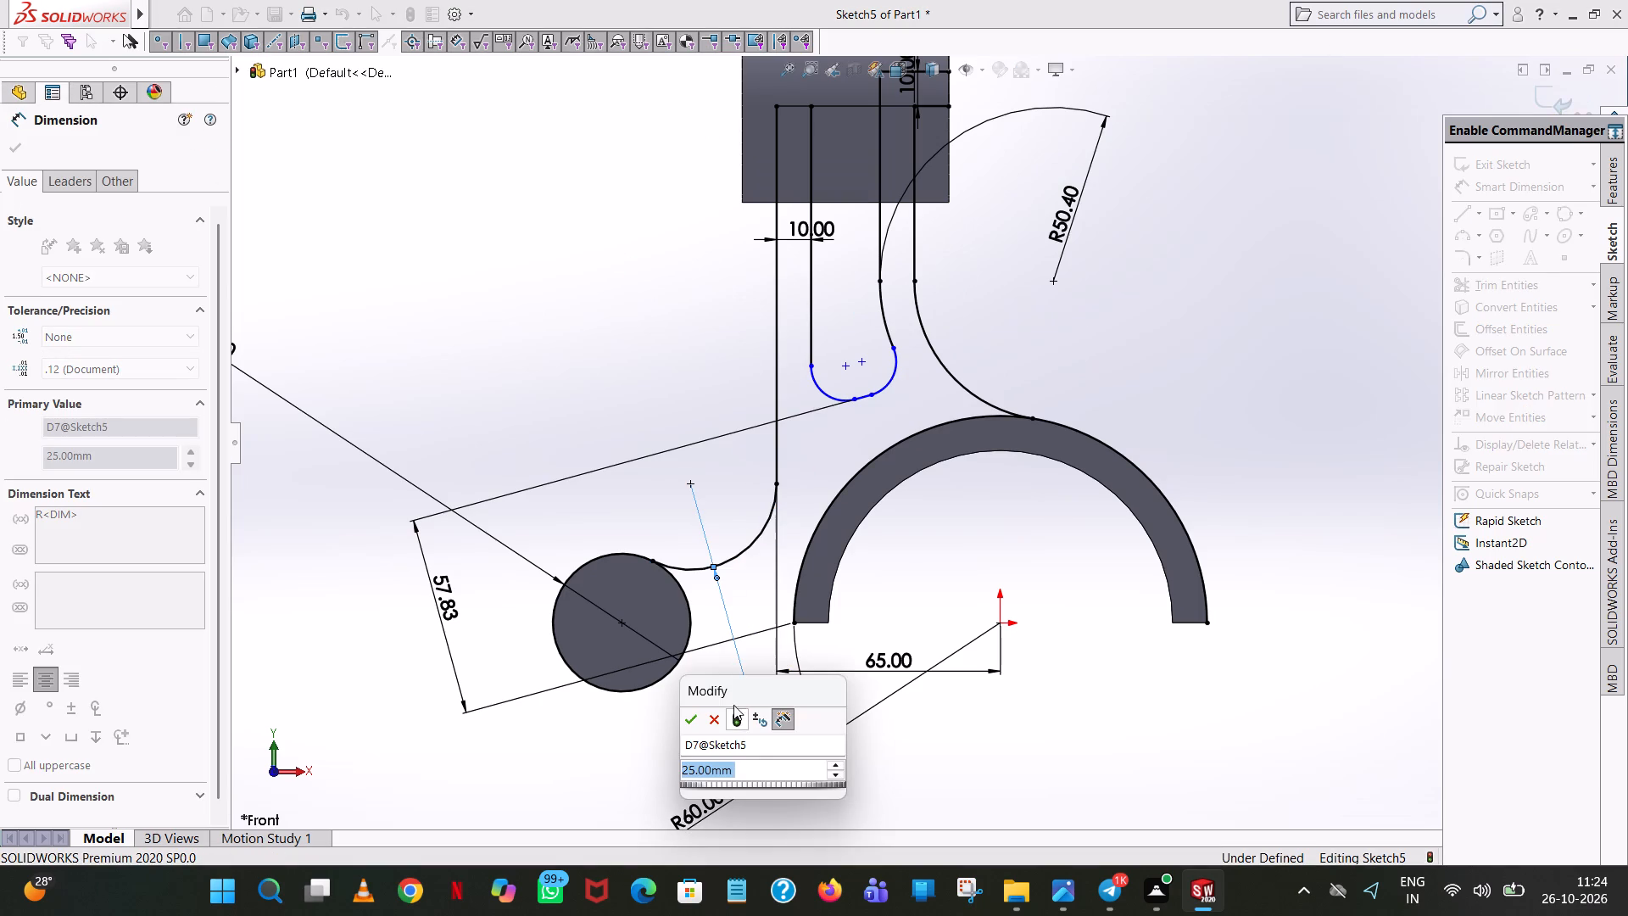
pyautogui.click(694, 723)
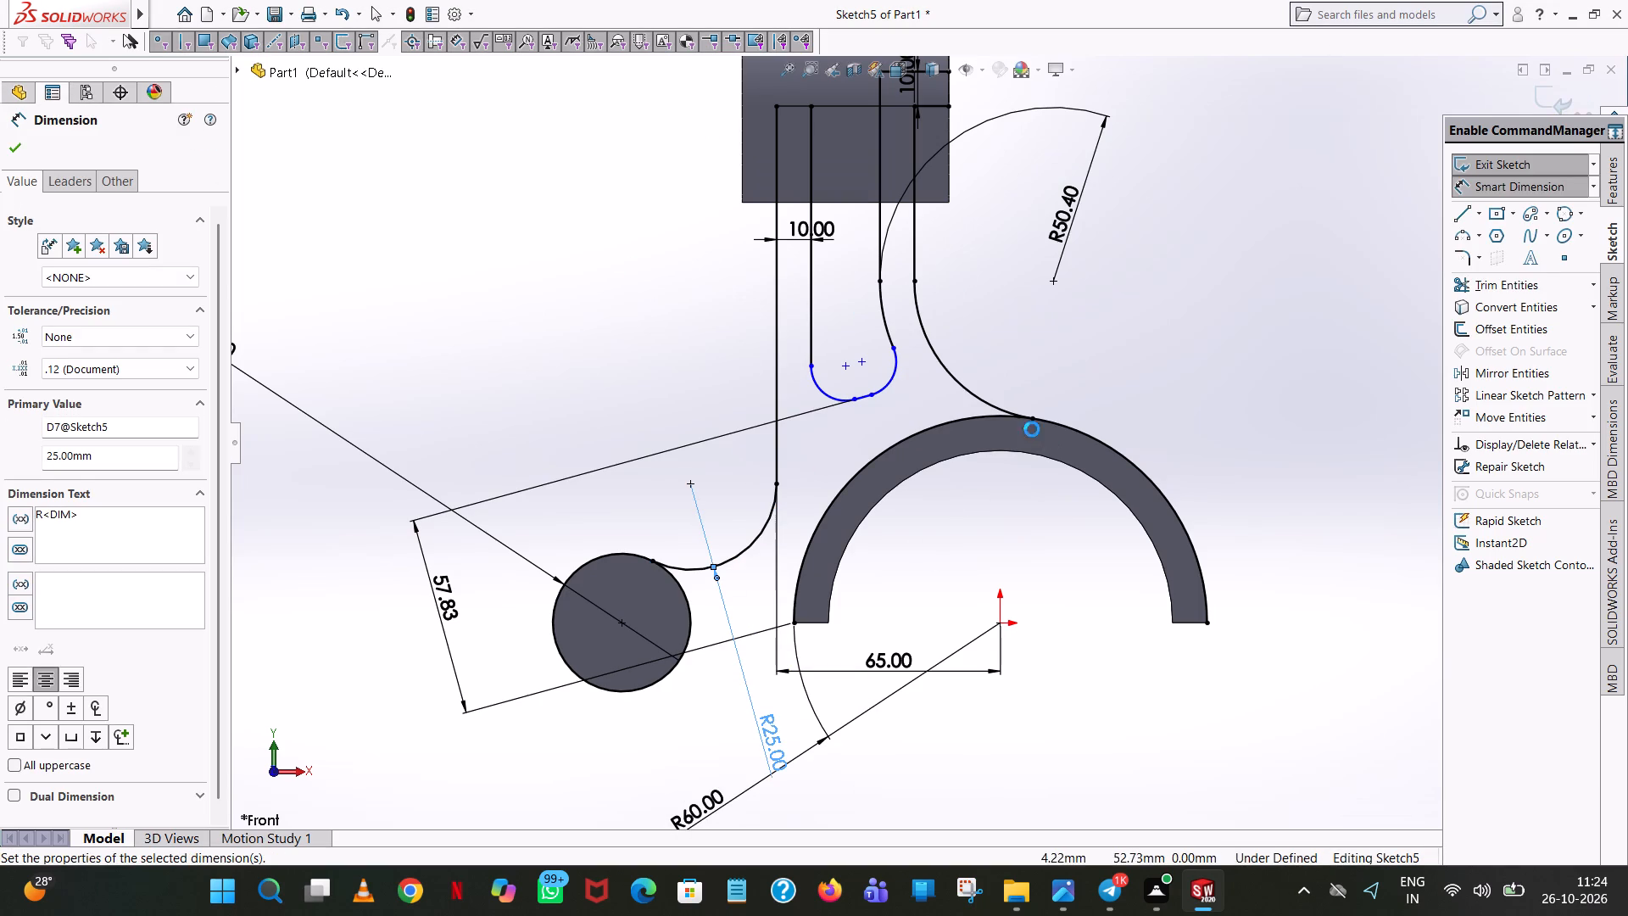
pyautogui.click(1171, 356)
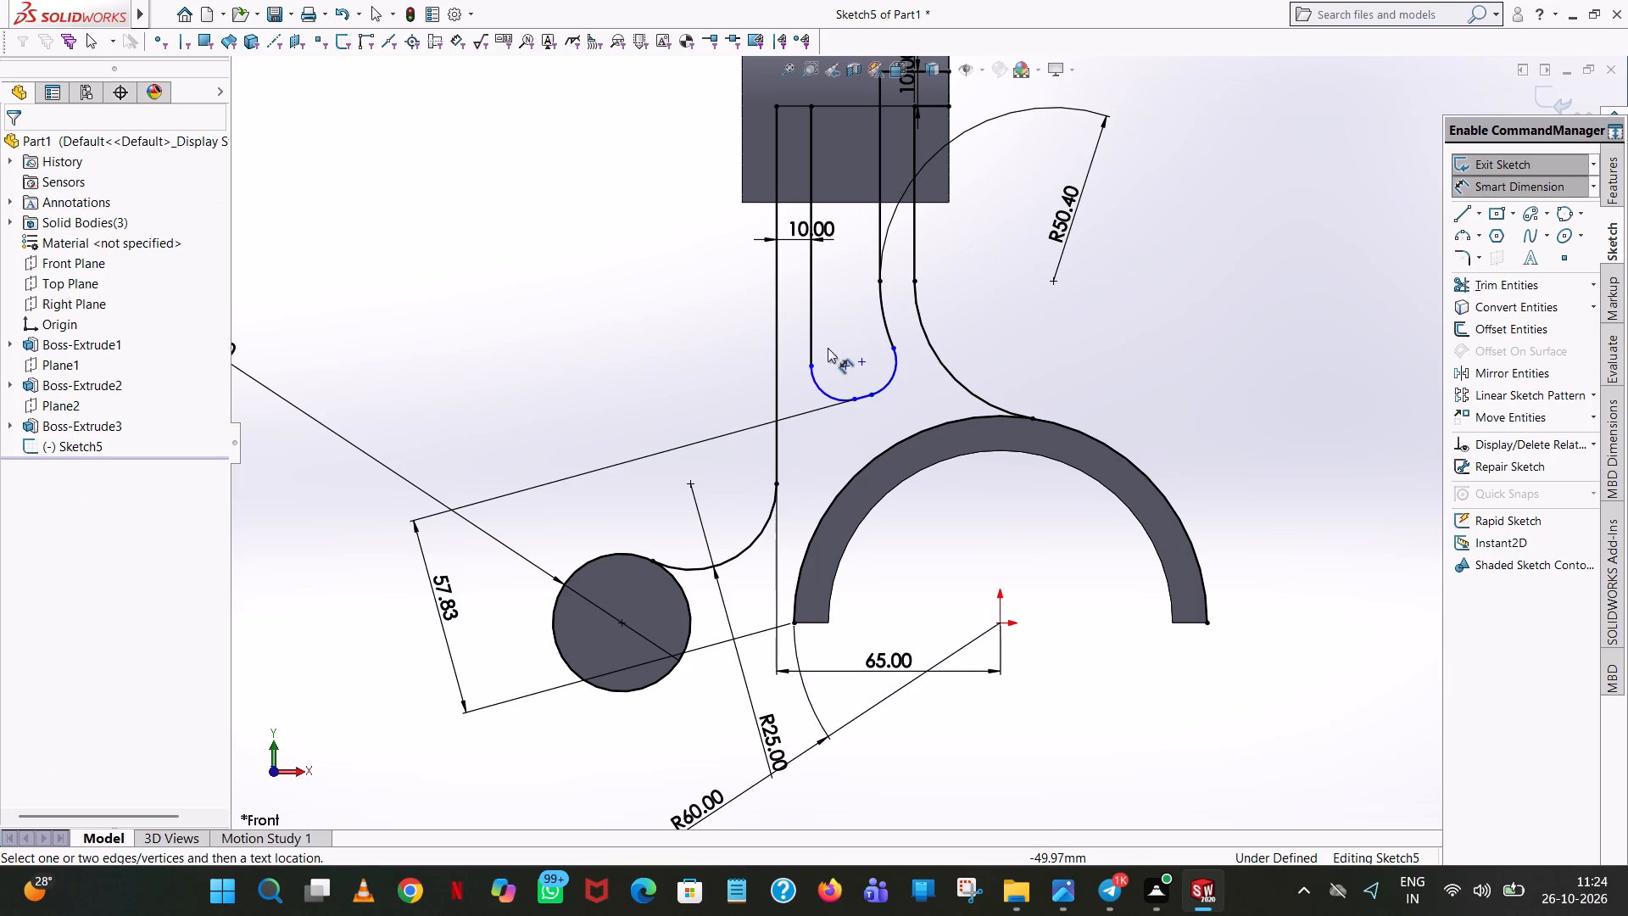
# Dimension the radius of the pocket's corner arc next to the inner vertical line.
pyautogui.click(825, 398)
pyautogui.click(565, 444)
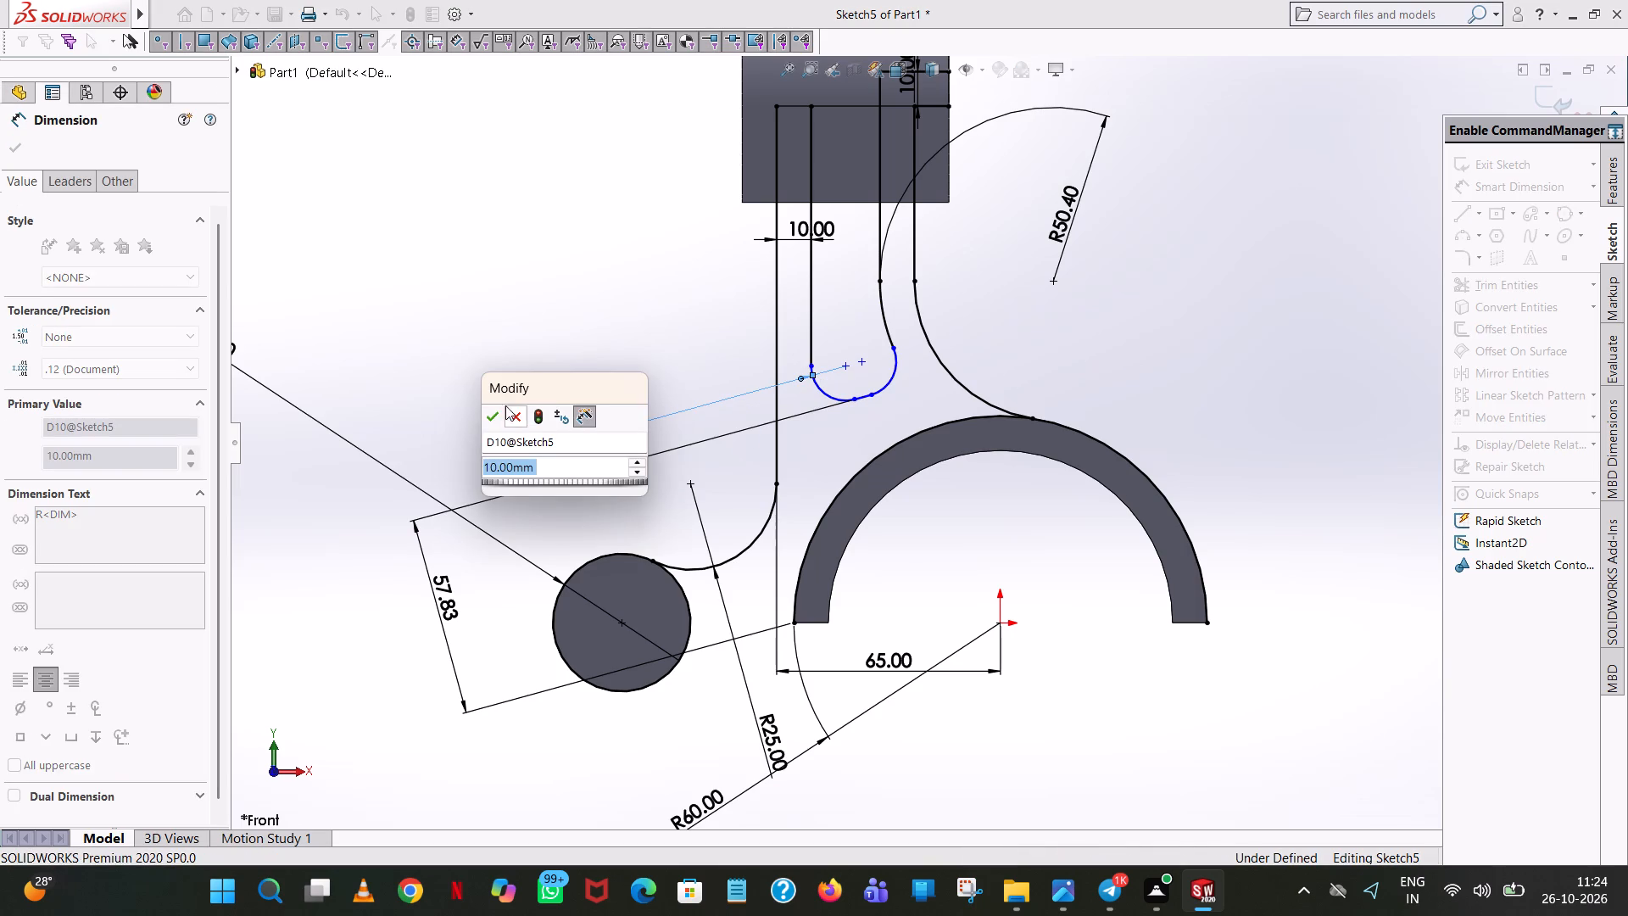
pyautogui.click(485, 422)
pyautogui.click(455, 314)
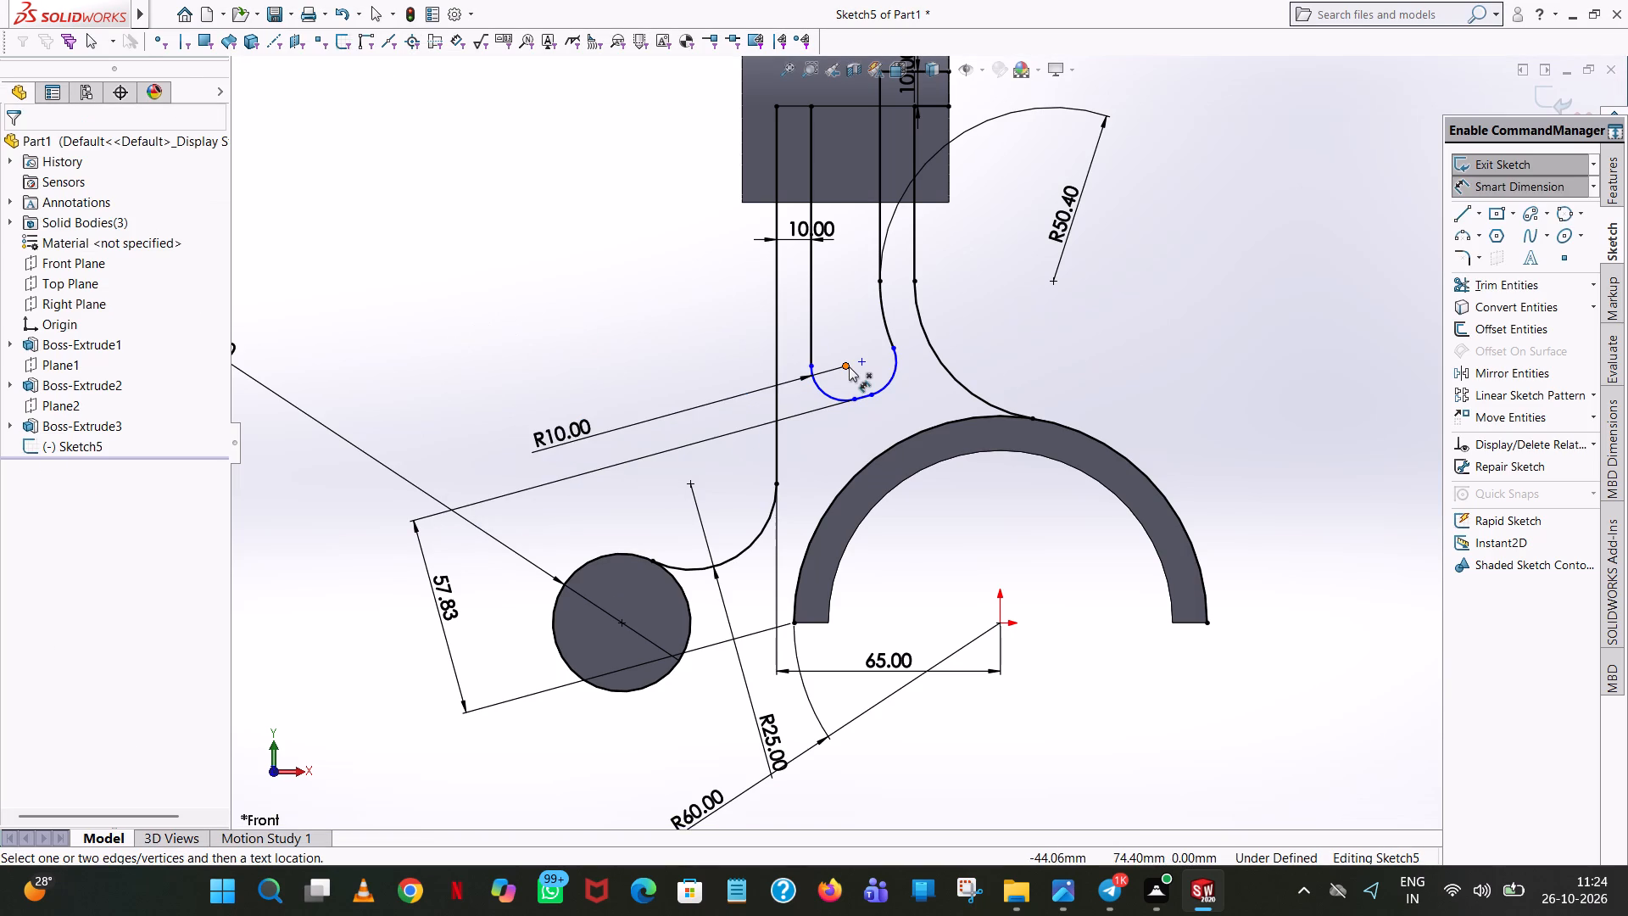
# Dimension the vertical distance from that corner arc's centre to the origin.
pyautogui.click(846, 365)
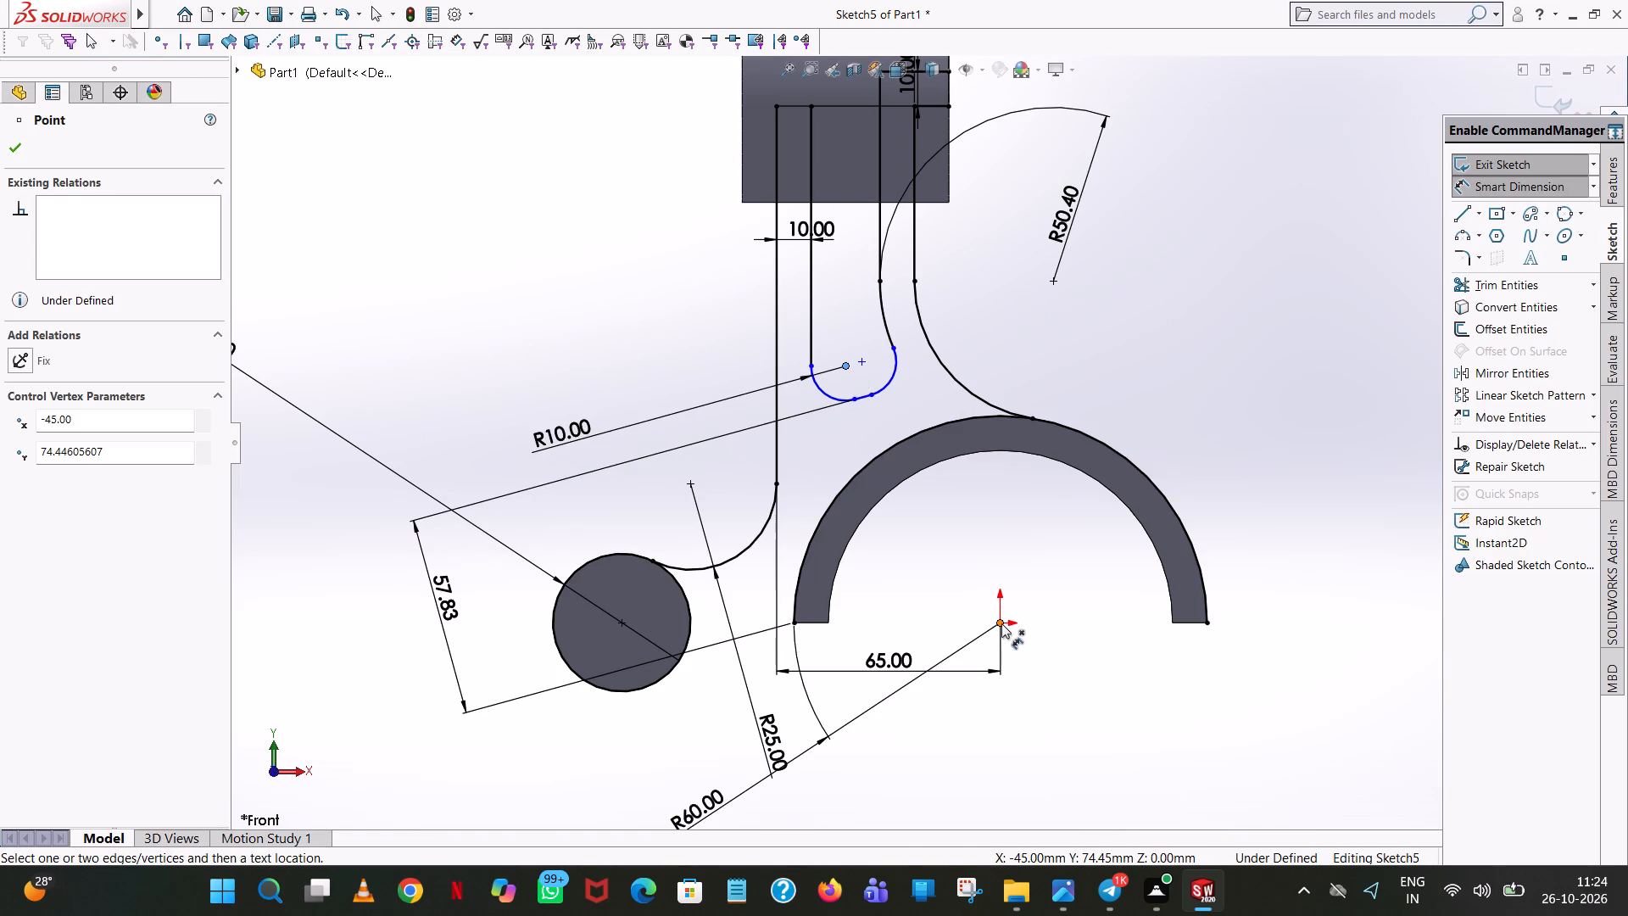
pyautogui.click(1001, 623)
pyautogui.click(362, 469)
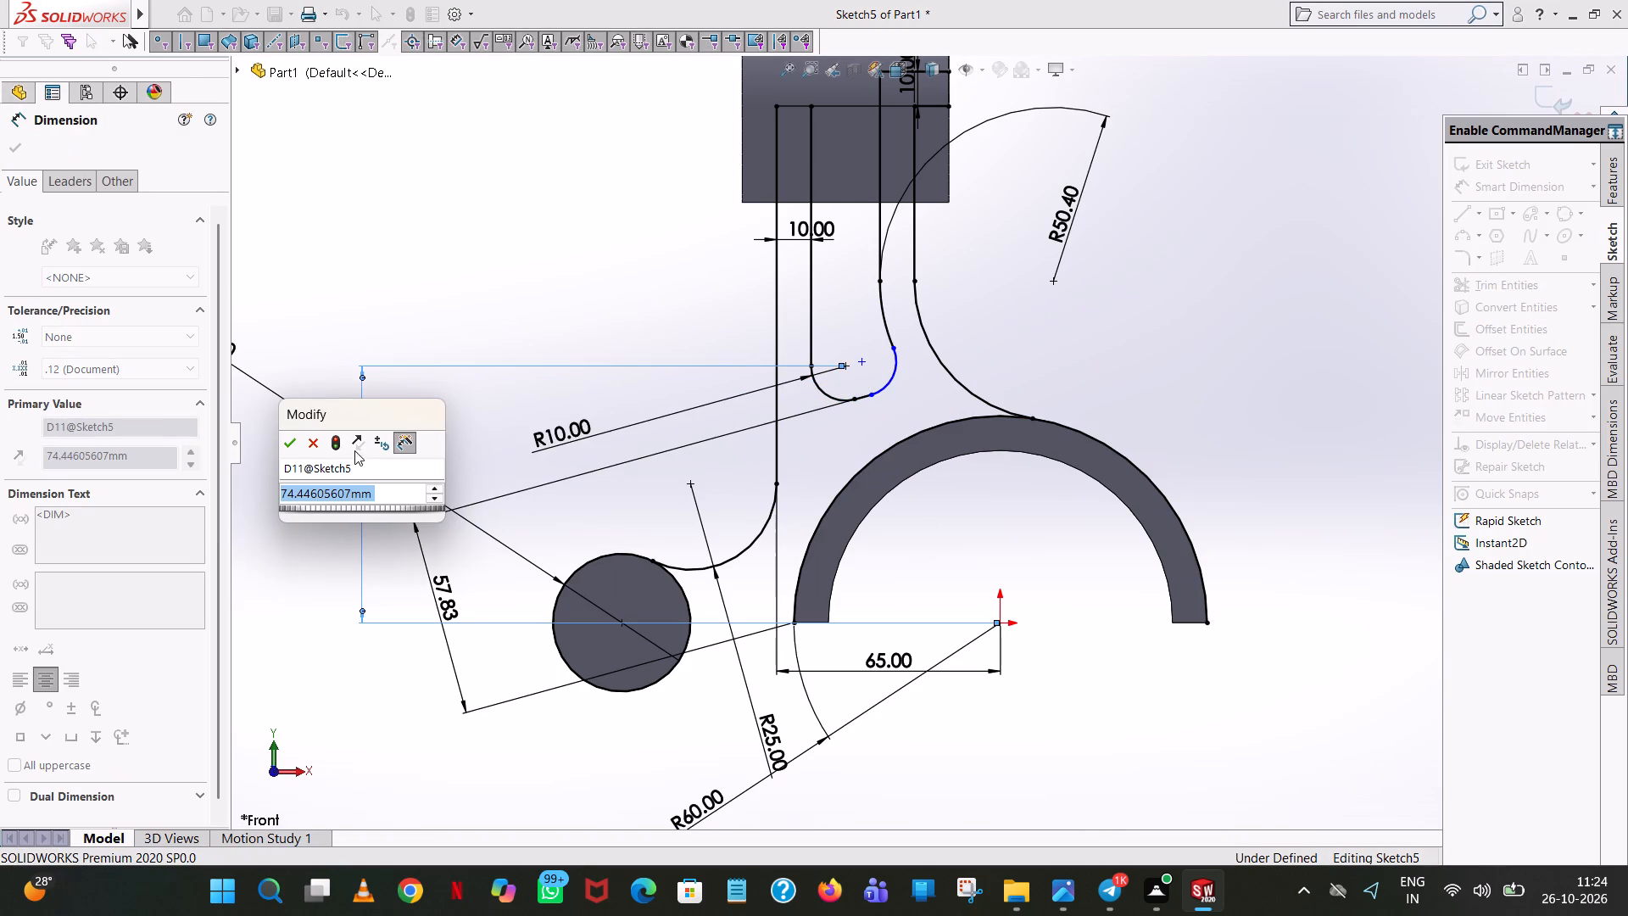
pyautogui.click(293, 447)
pyautogui.click(469, 322)
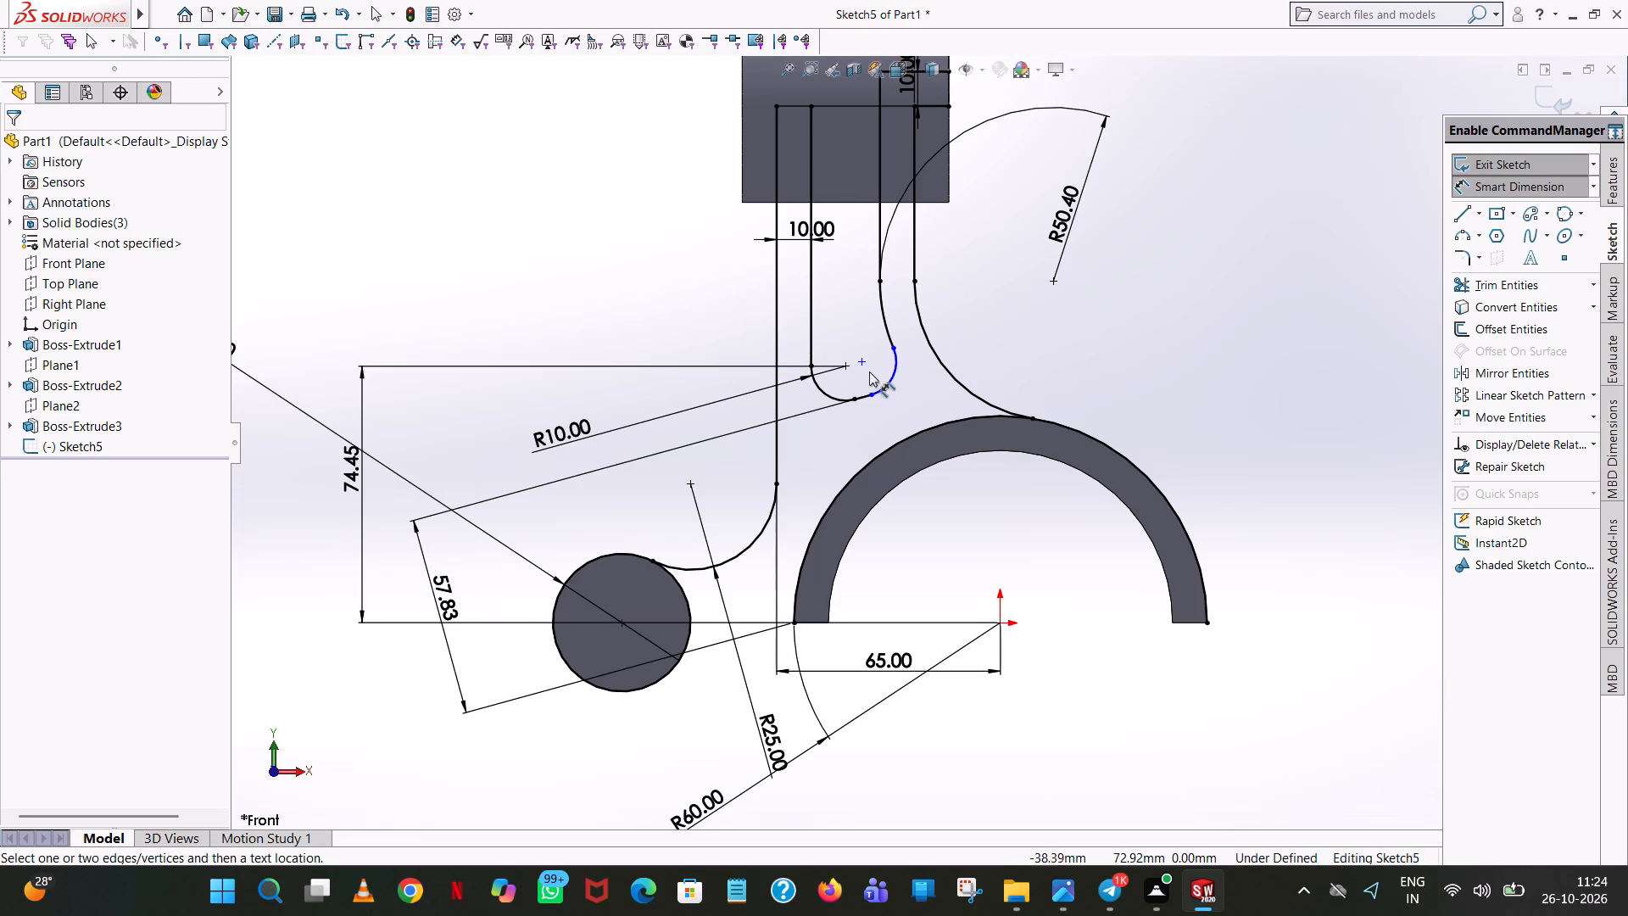
# Dimension the radius of the pocket's other corner arc, where it meets the offset arc.
pyautogui.click(891, 379)
pyautogui.click(1195, 321)
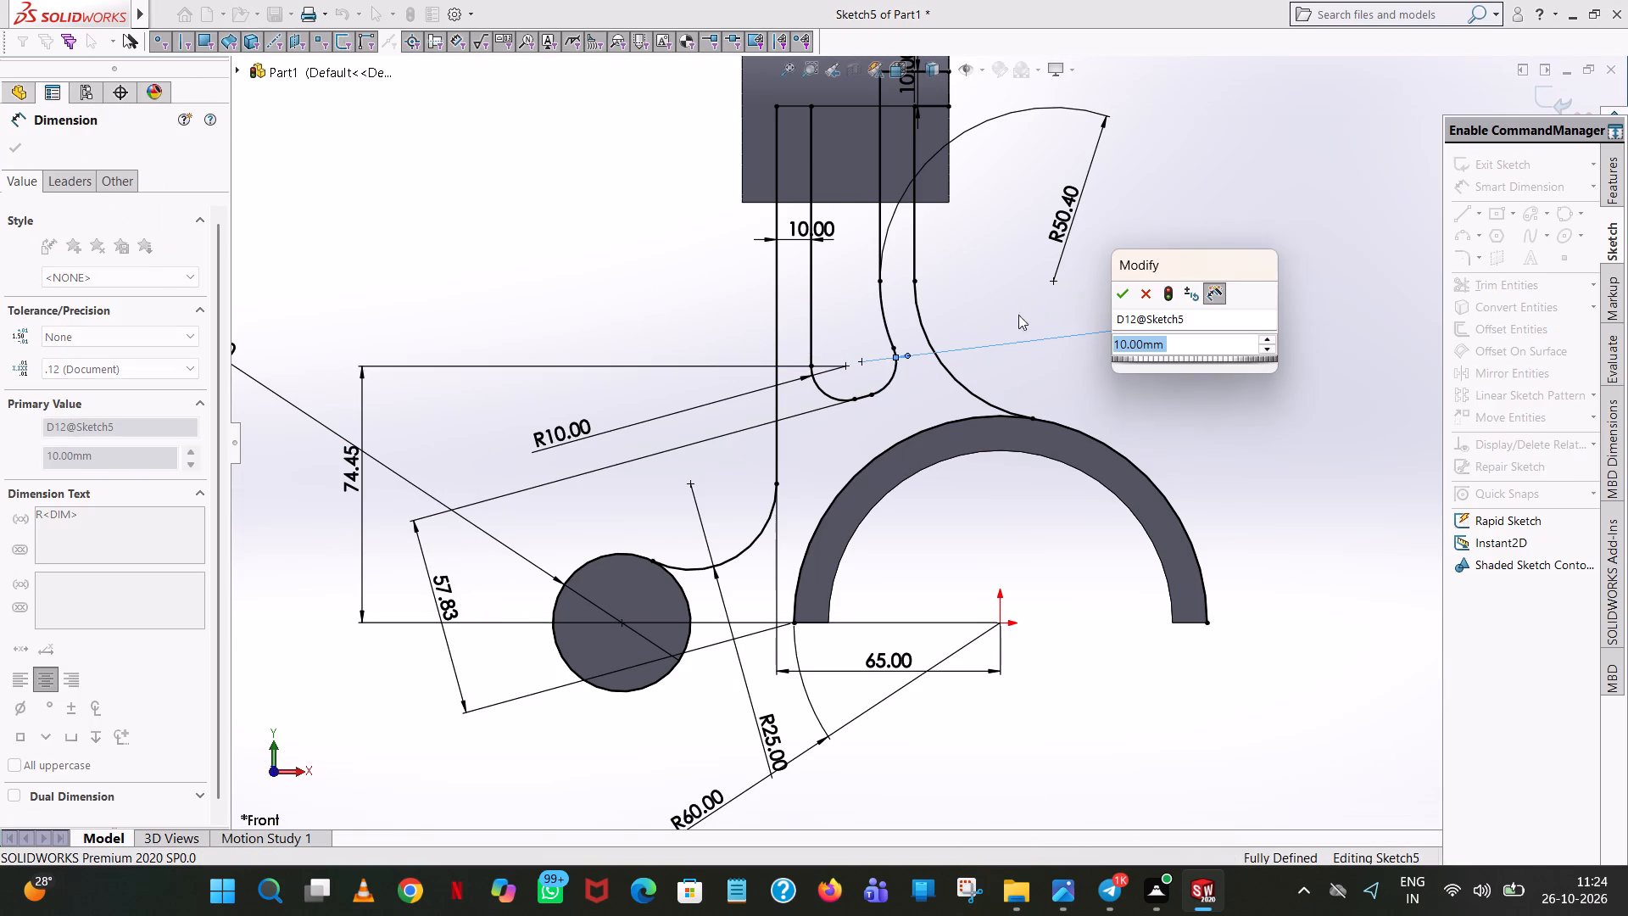
pyautogui.click(1122, 293)
pyautogui.click(1201, 121)
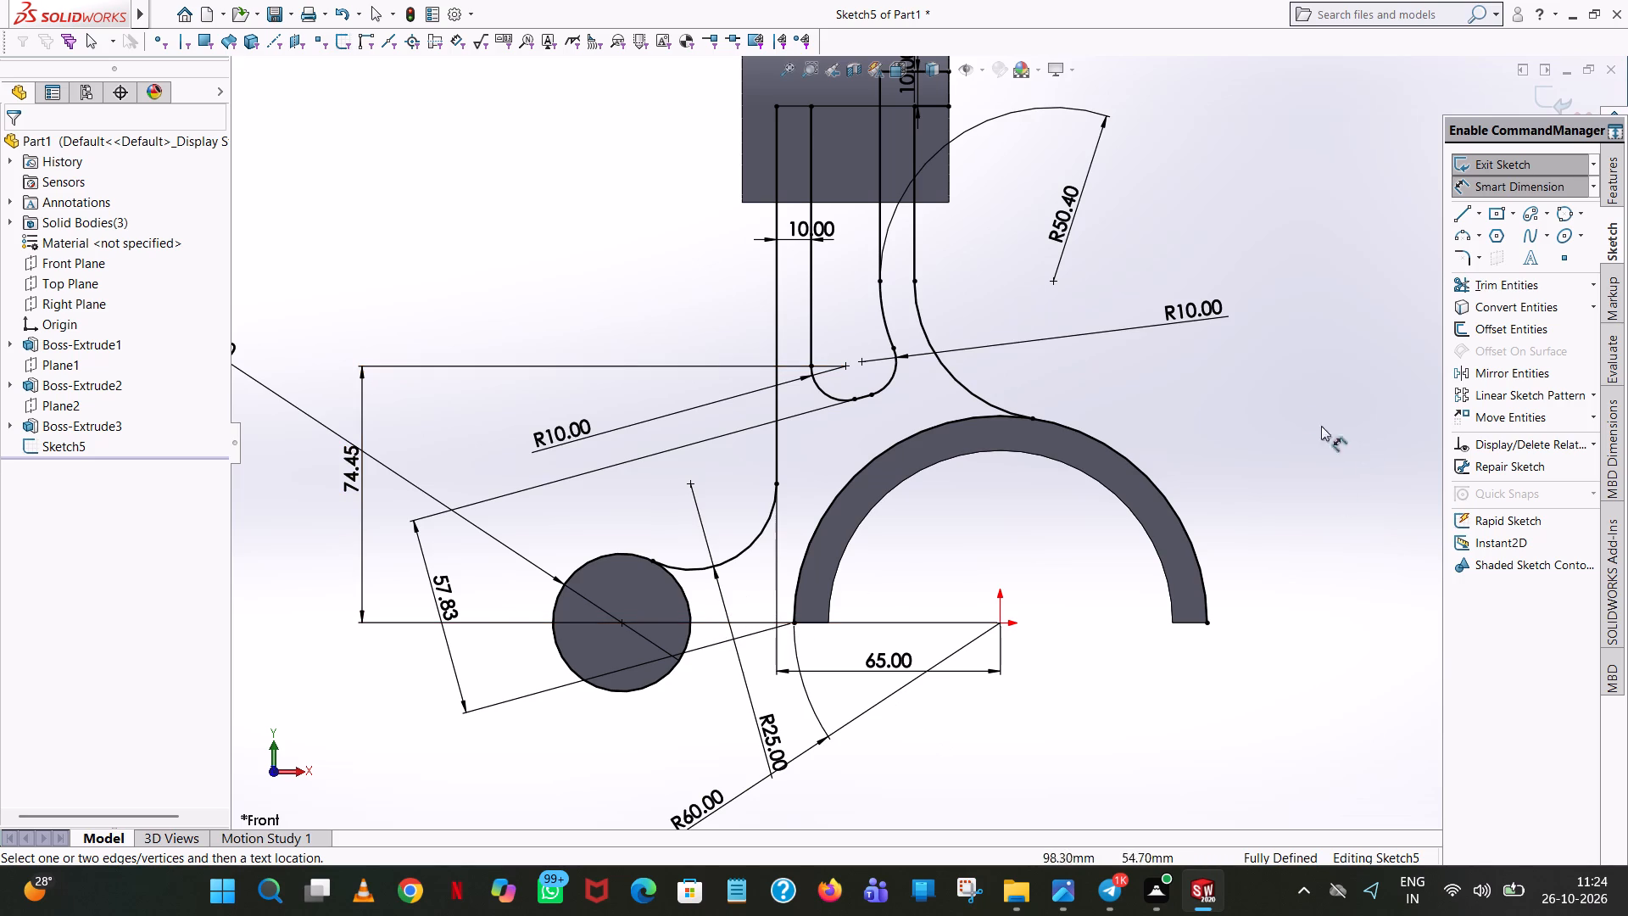
# Draw a horizontal line about 30 mm long from the half-ring's outer bottom end to the side cylinder's circle.
pyautogui.click(1464, 211)
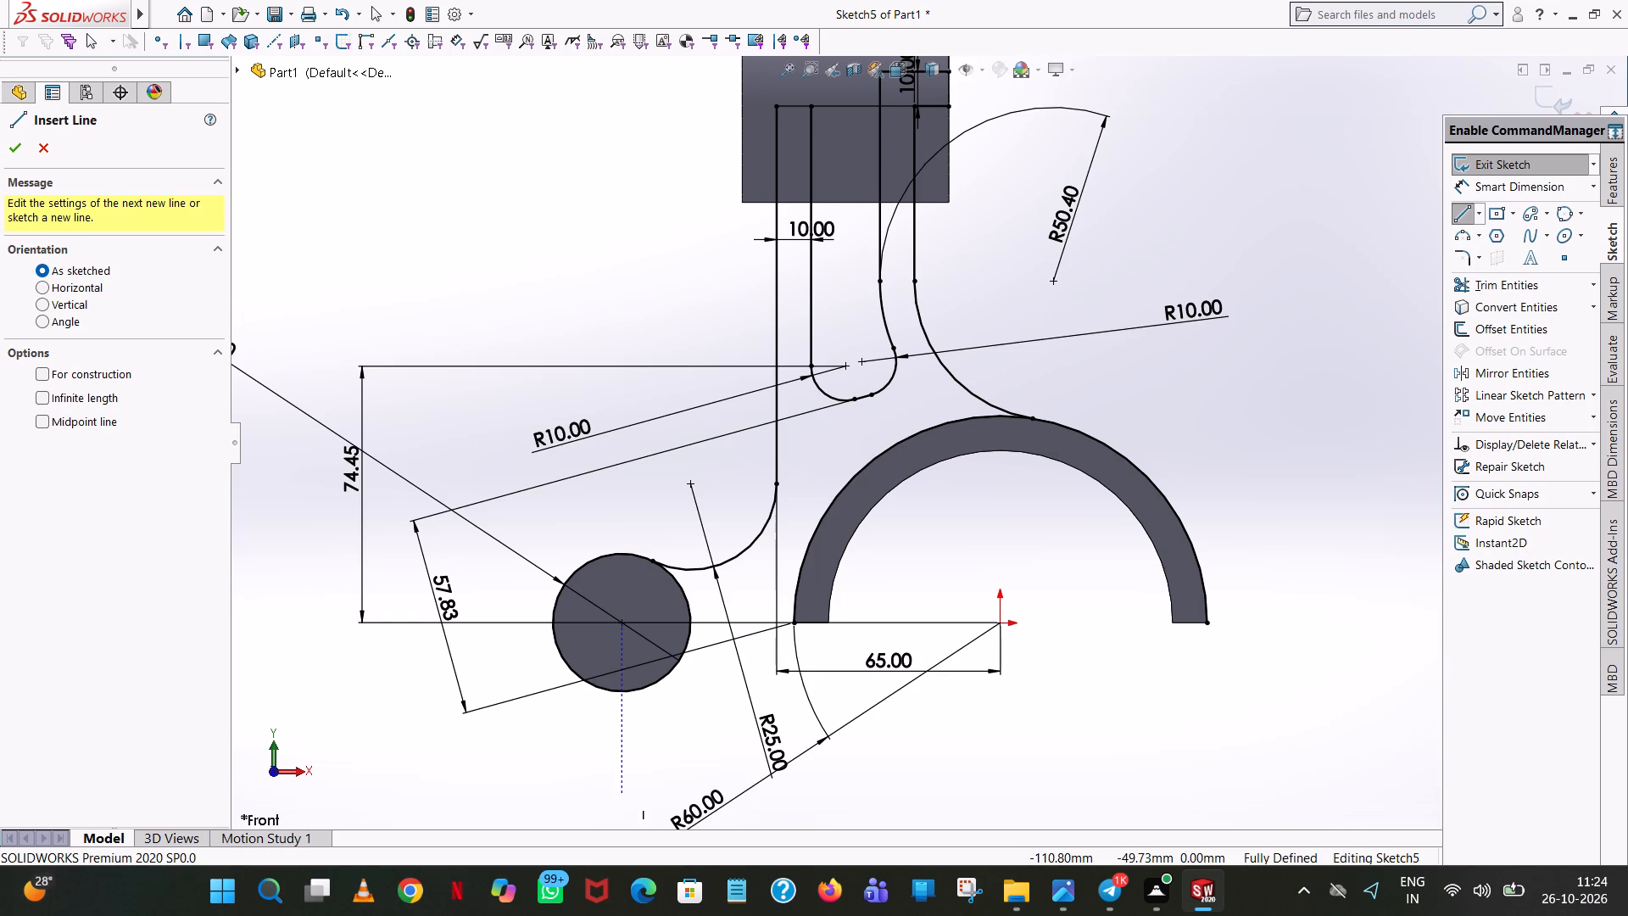
pyautogui.click(793, 623)
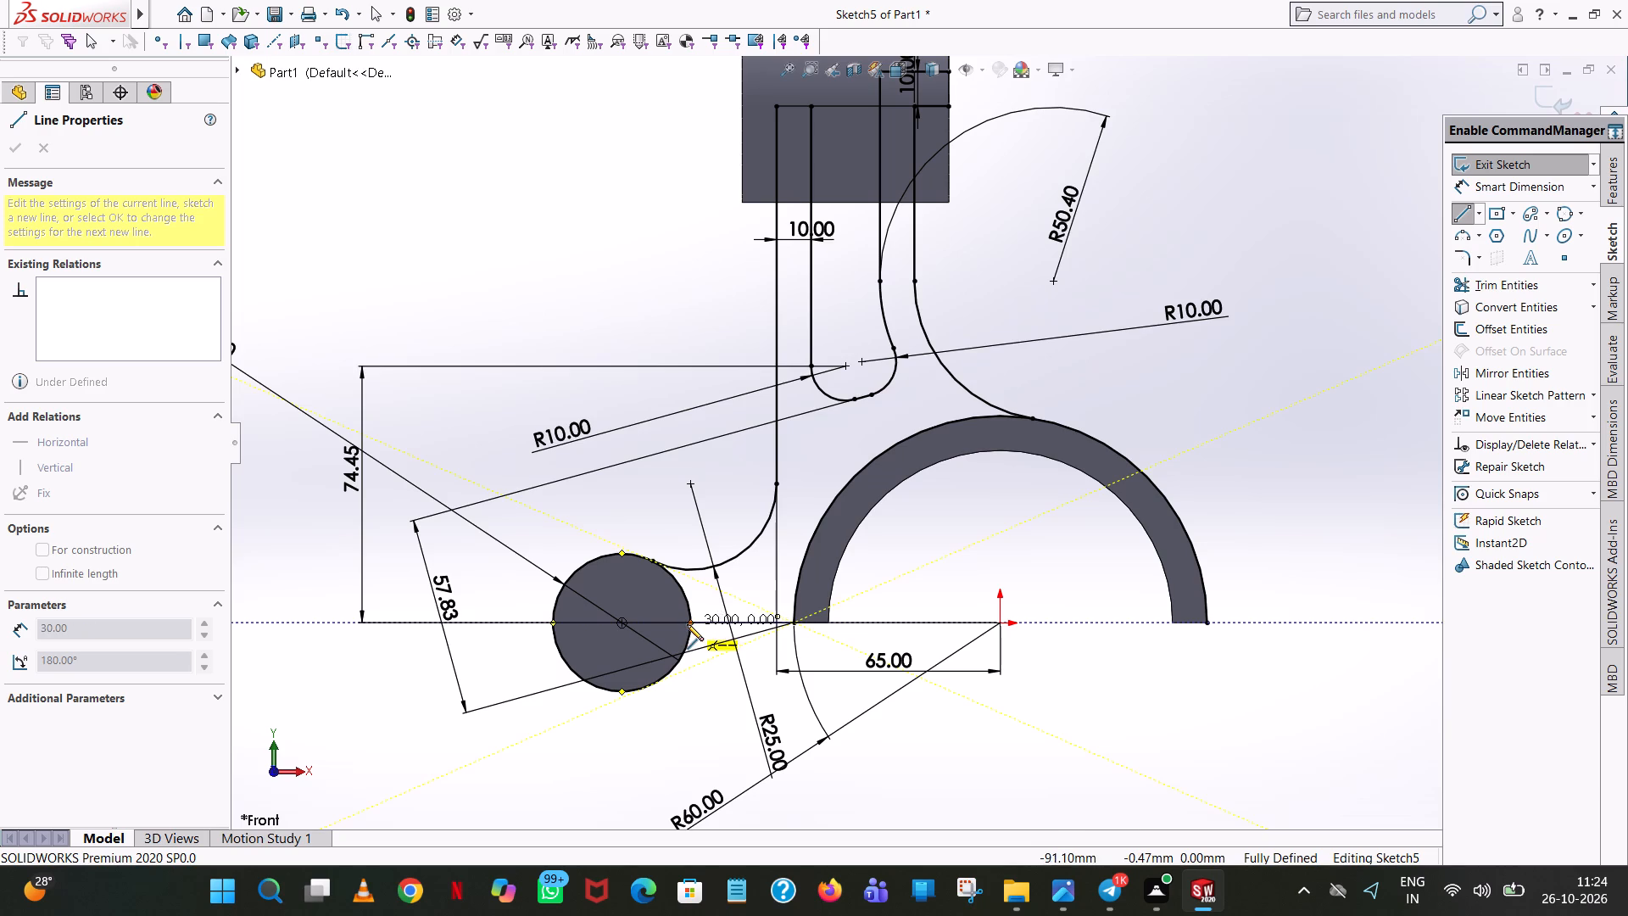
pyautogui.click(690, 621)
pyautogui.rightClick(690, 621)
pyautogui.click(775, 623)
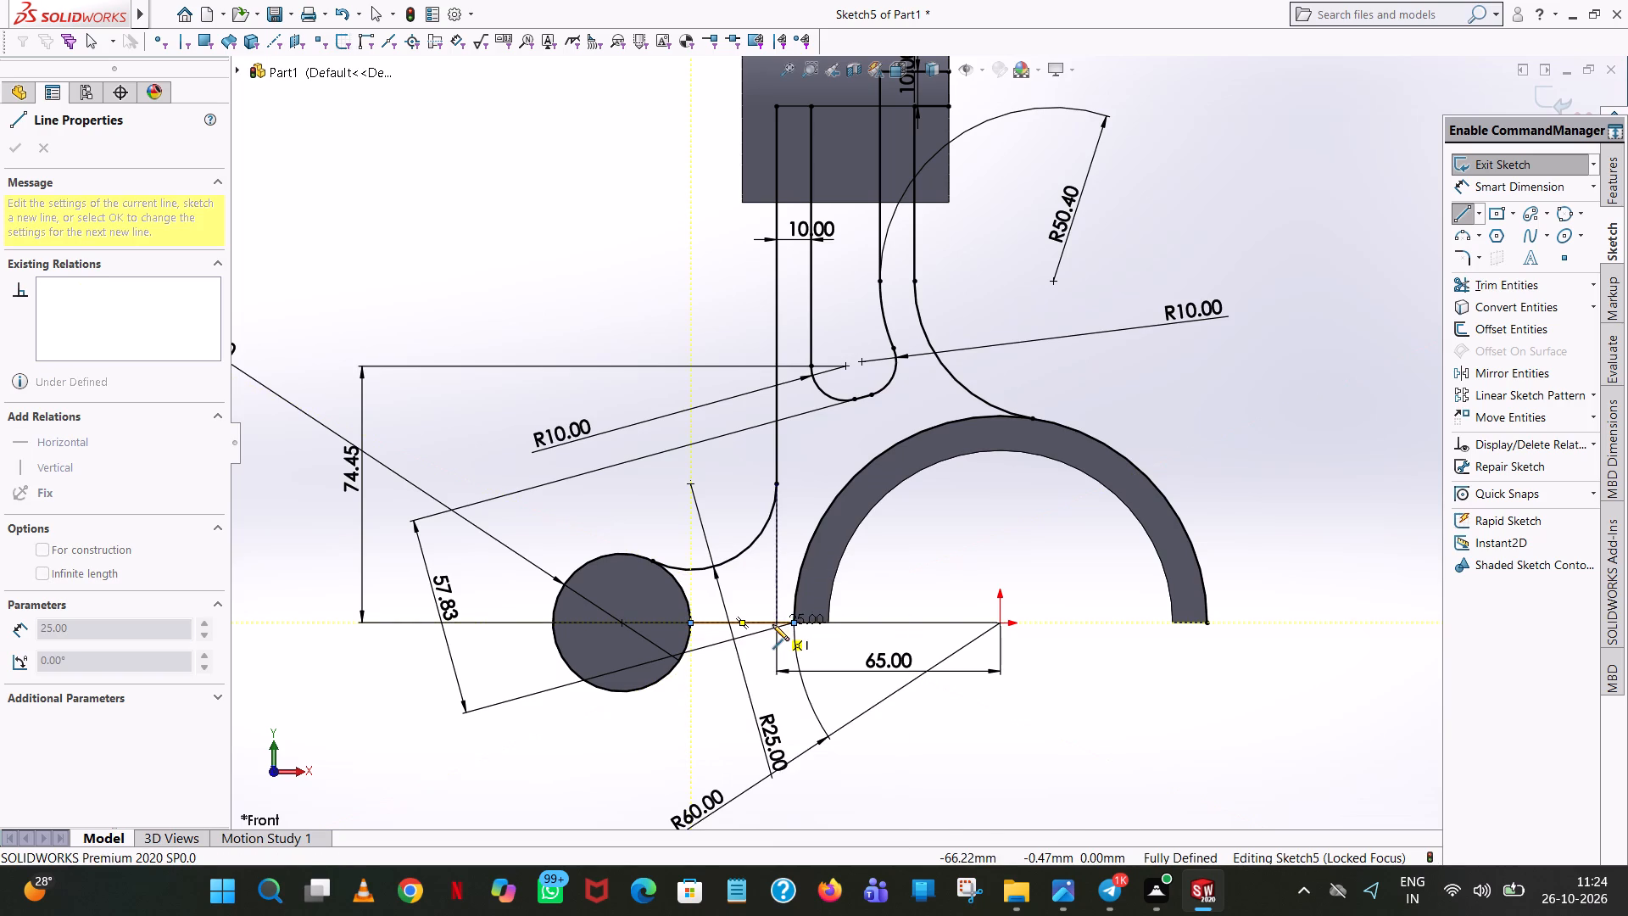
pyautogui.rightClick(772, 624)
pyautogui.click(812, 634)
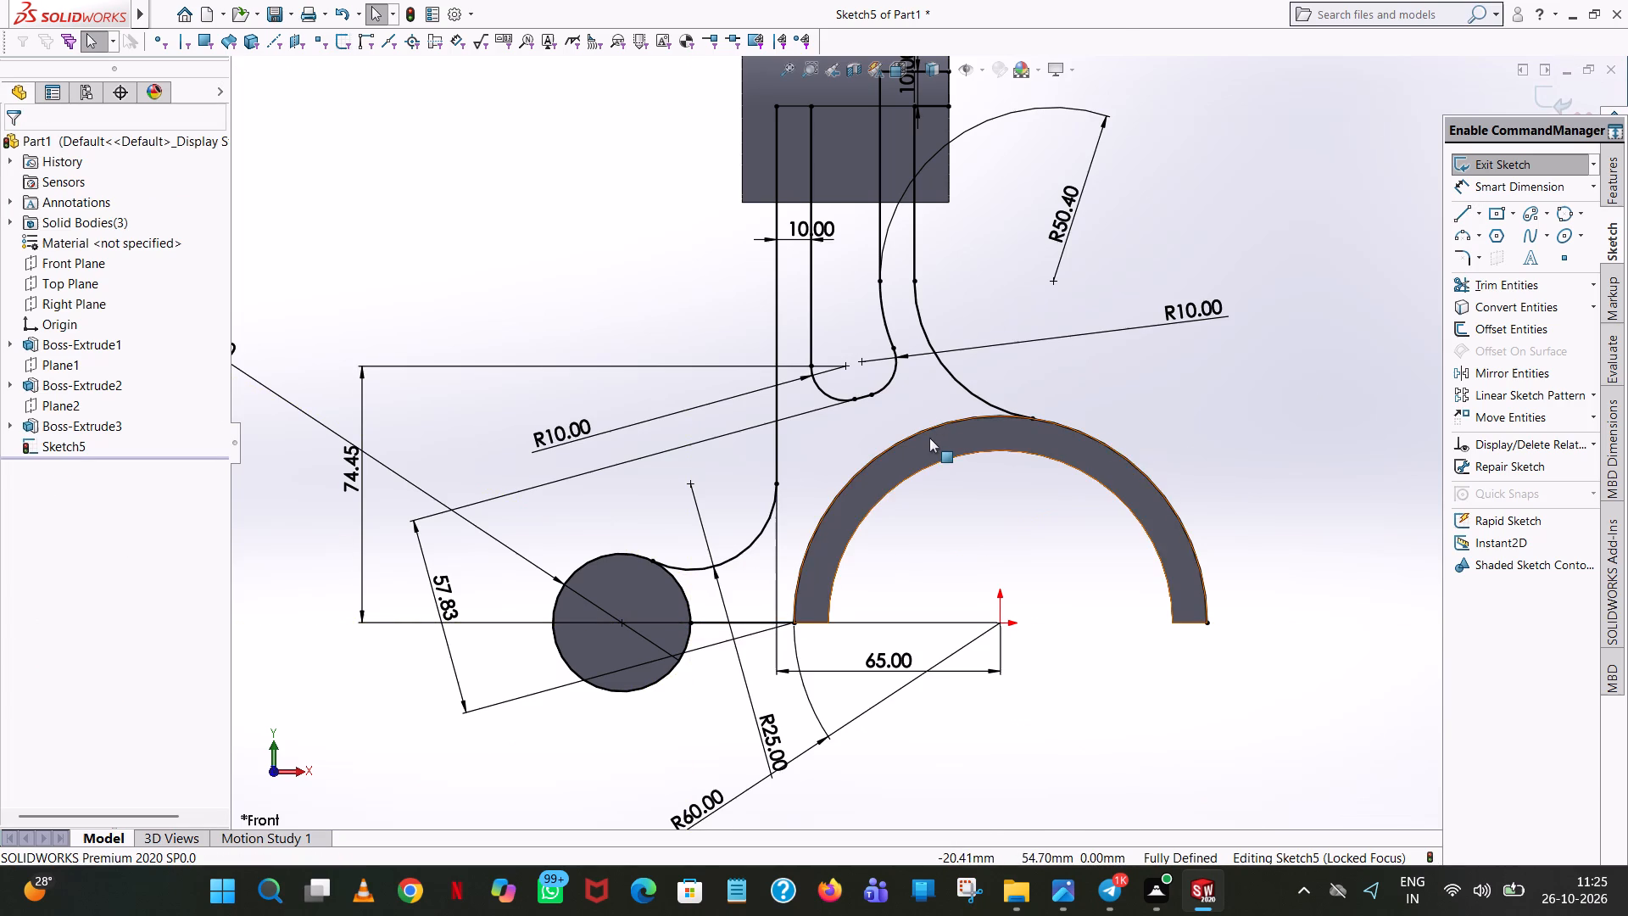
# Trim the sketched arc along the half-ring's outer edge beyond the web's tangent point, on the side away from the side cylinder.
pyautogui.click(1531, 282)
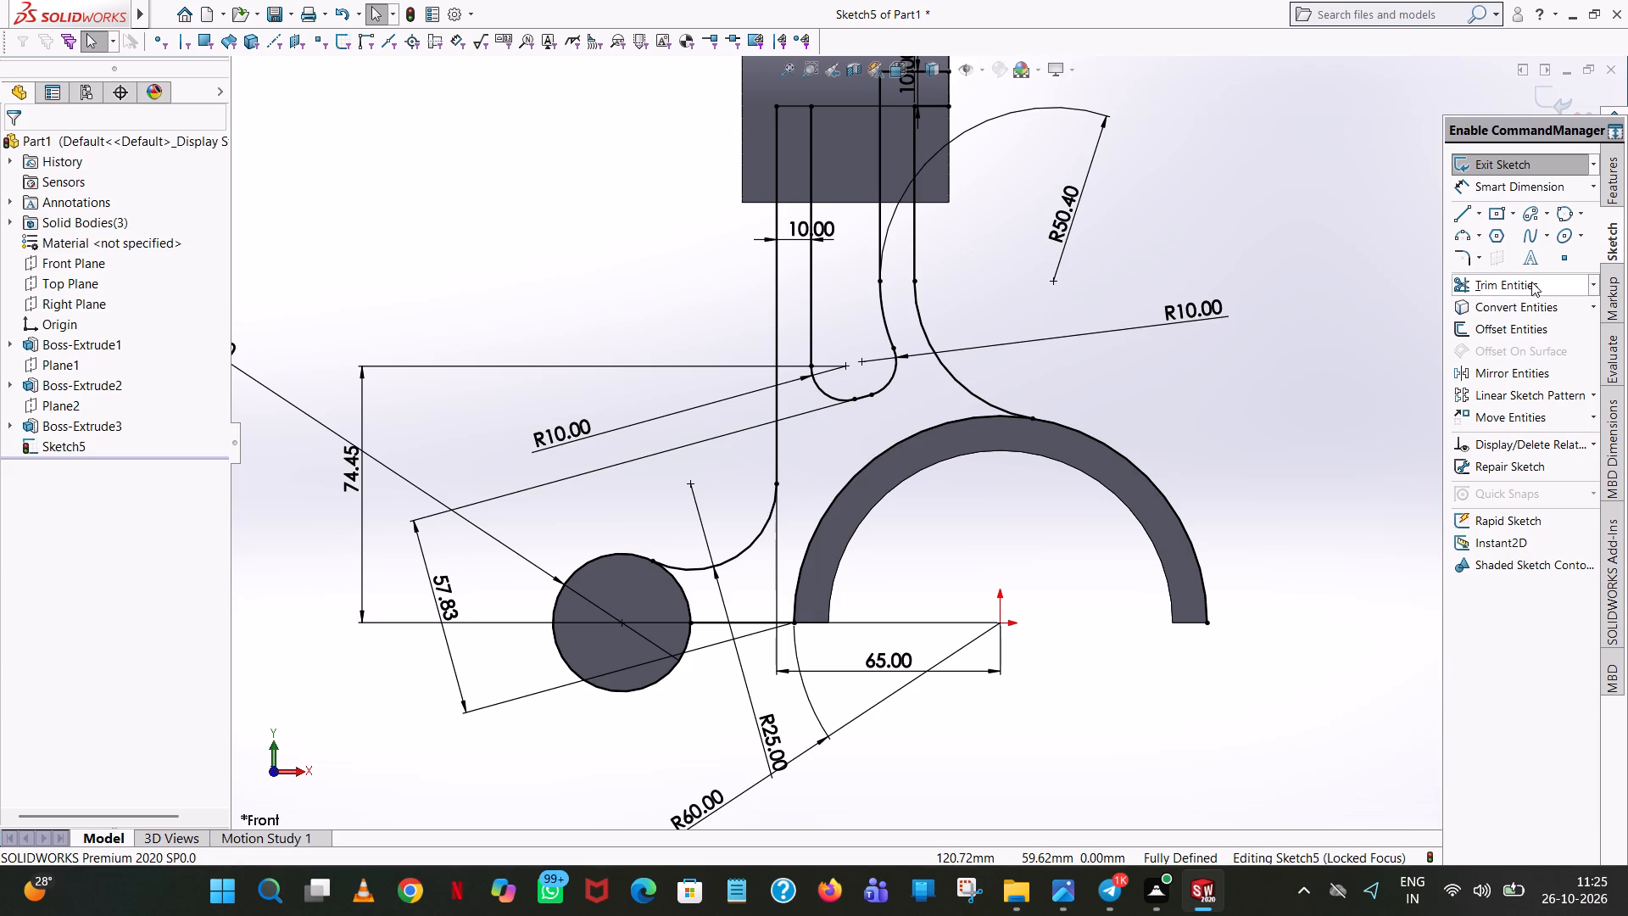
pyautogui.click(1136, 464)
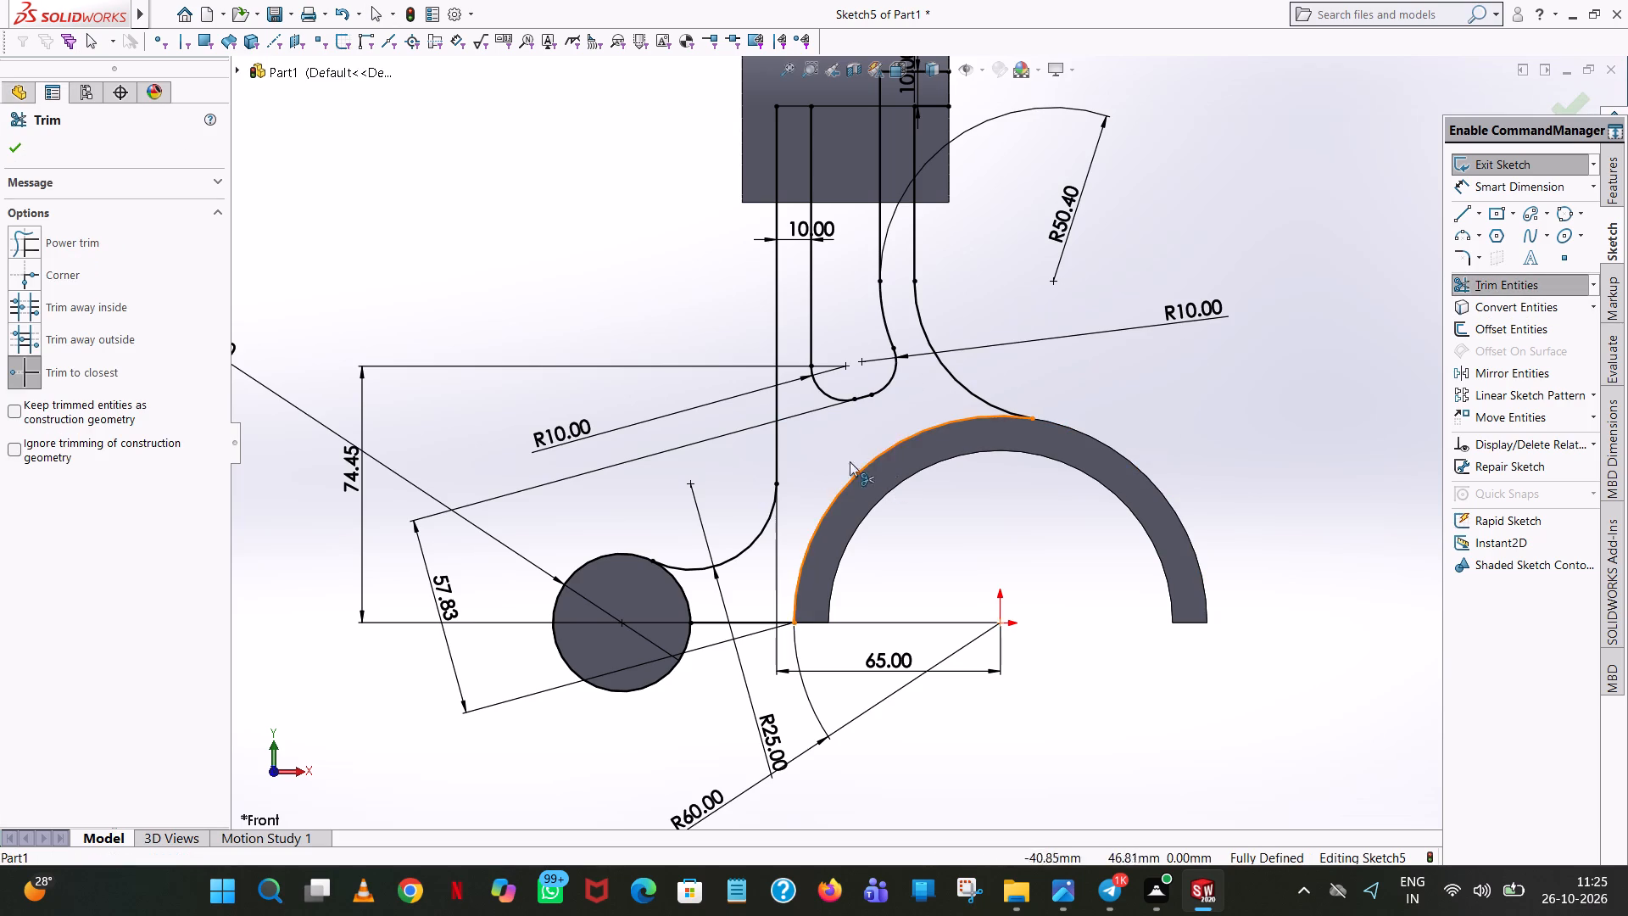
pyautogui.click(17, 155)
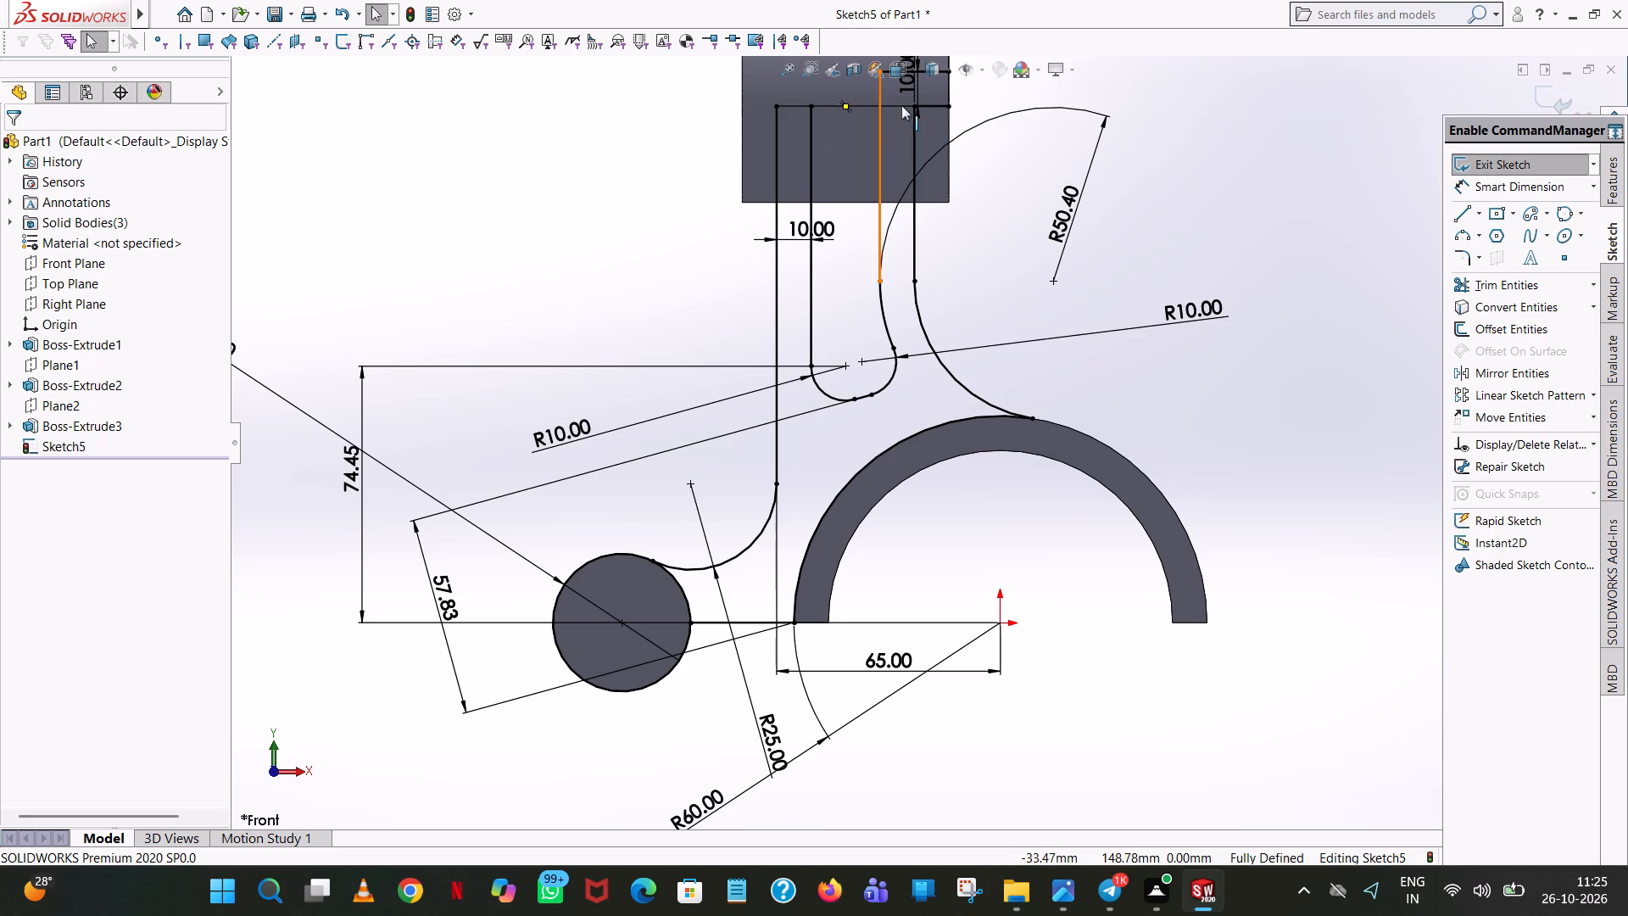
# Extrude the web profile region between the cylinders and half-ring 56 mm with a Mid Plane end condition, merged with the existing bodies.
pyautogui.click(1615, 161)
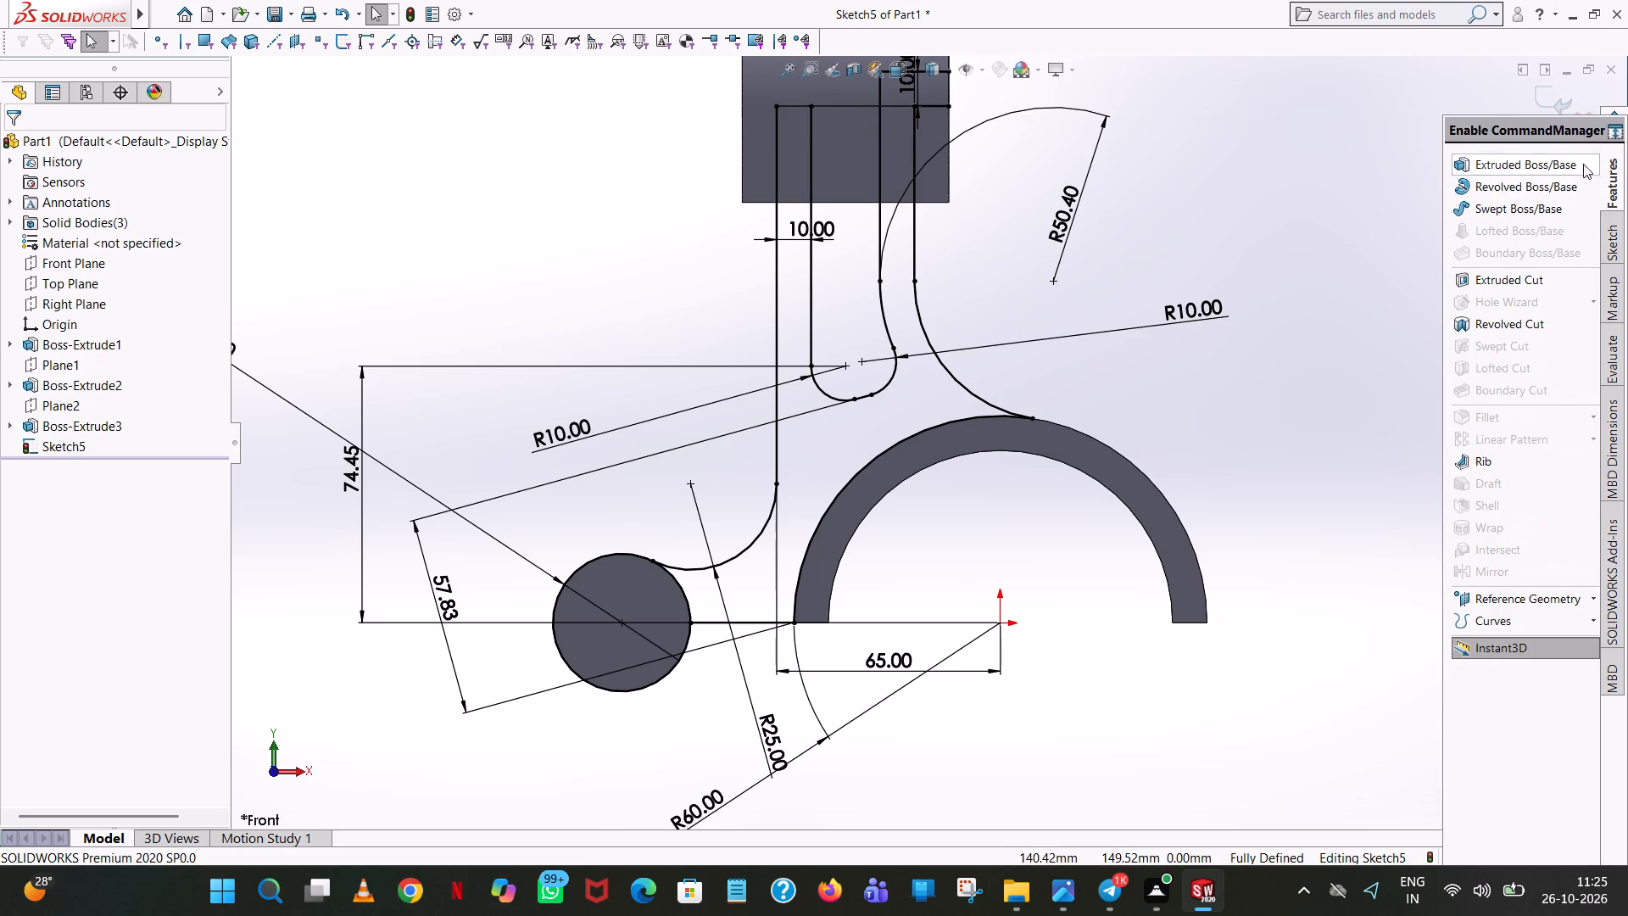
pyautogui.click(1499, 156)
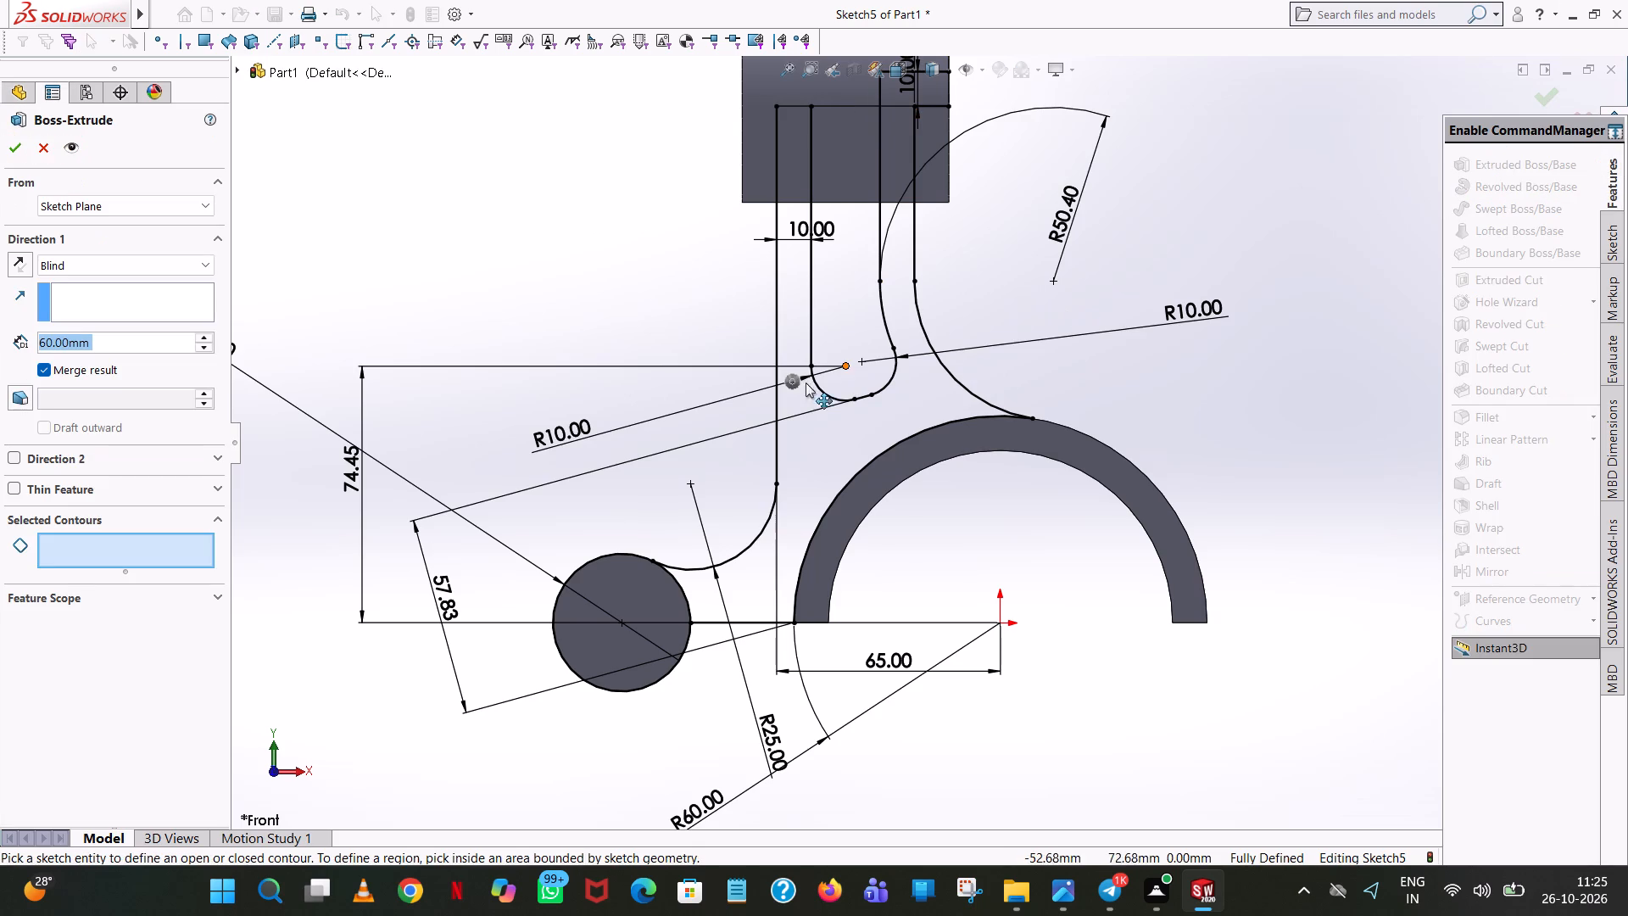
pyautogui.click(819, 430)
pyautogui.scroll(-1, 1363, 275)
pyautogui.moveTo(1363, 275); pyautogui.dragTo(1281, 324, button='middle')
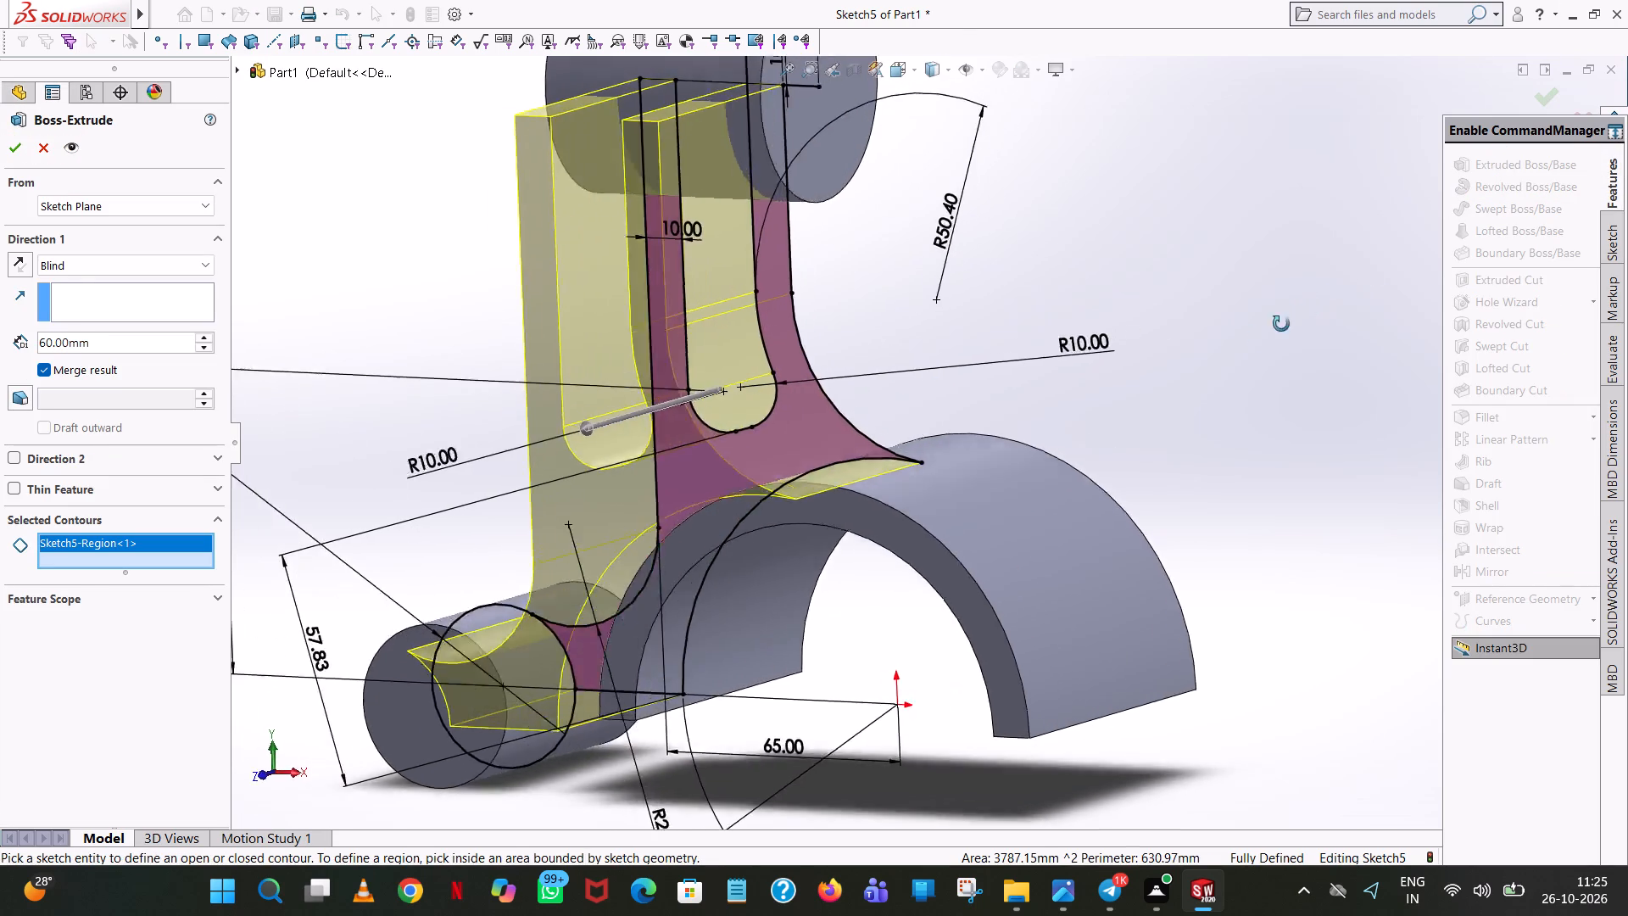
pyautogui.moveTo(1281, 324); pyautogui.dragTo(1238, 430, button='middle')
pyautogui.scroll(1, 1238, 430)
pyautogui.click(21, 269)
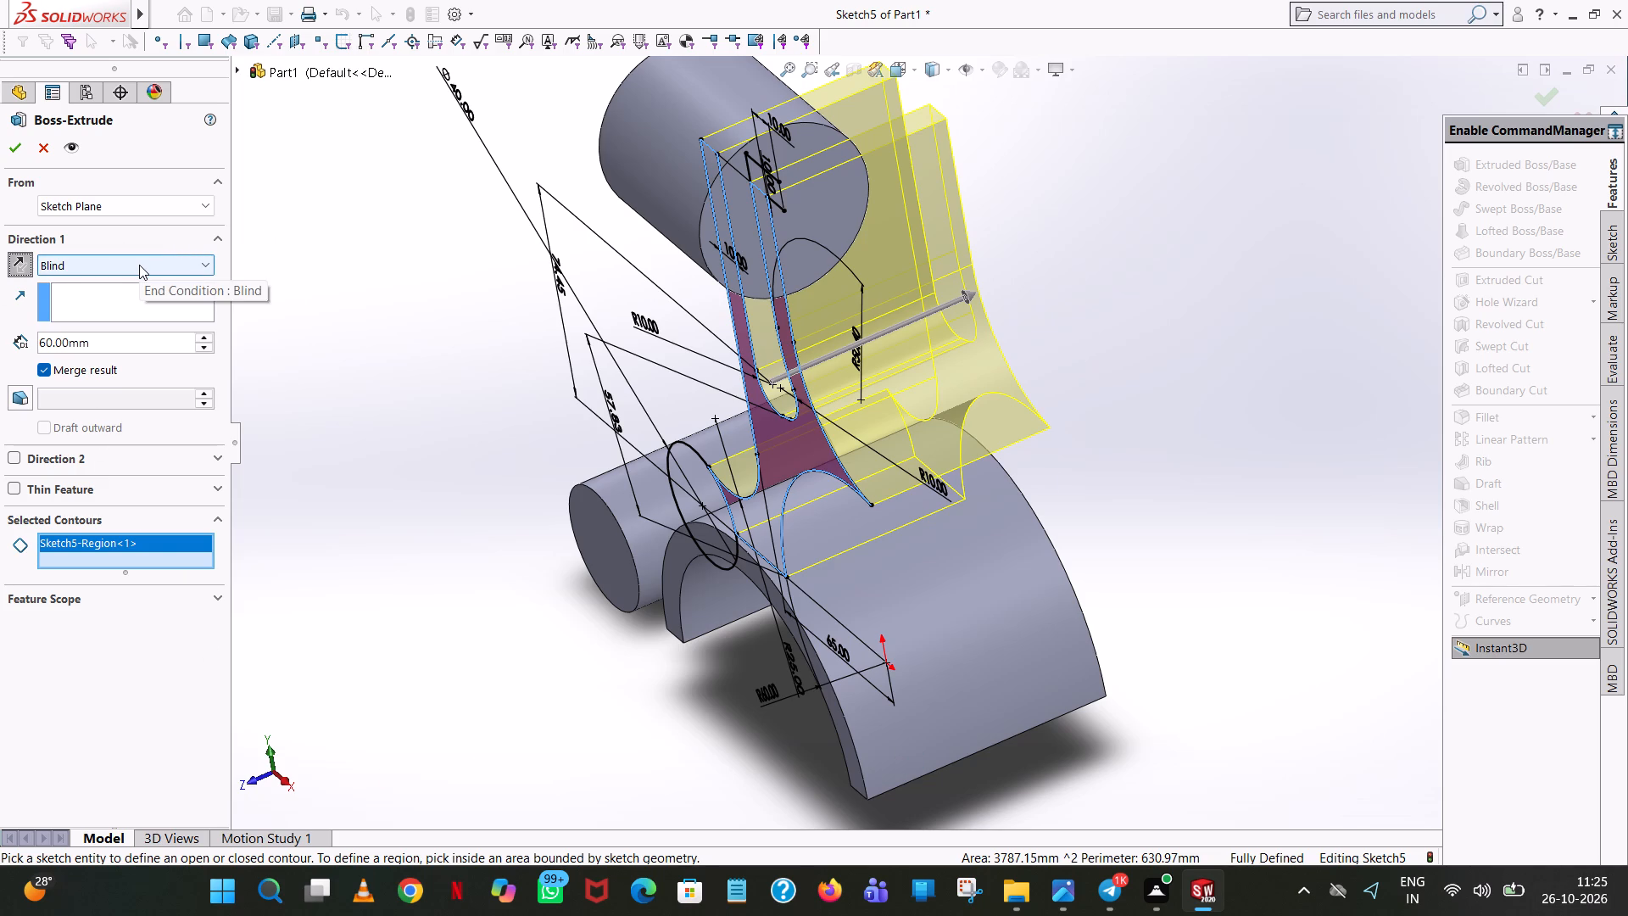
pyautogui.click(63, 265)
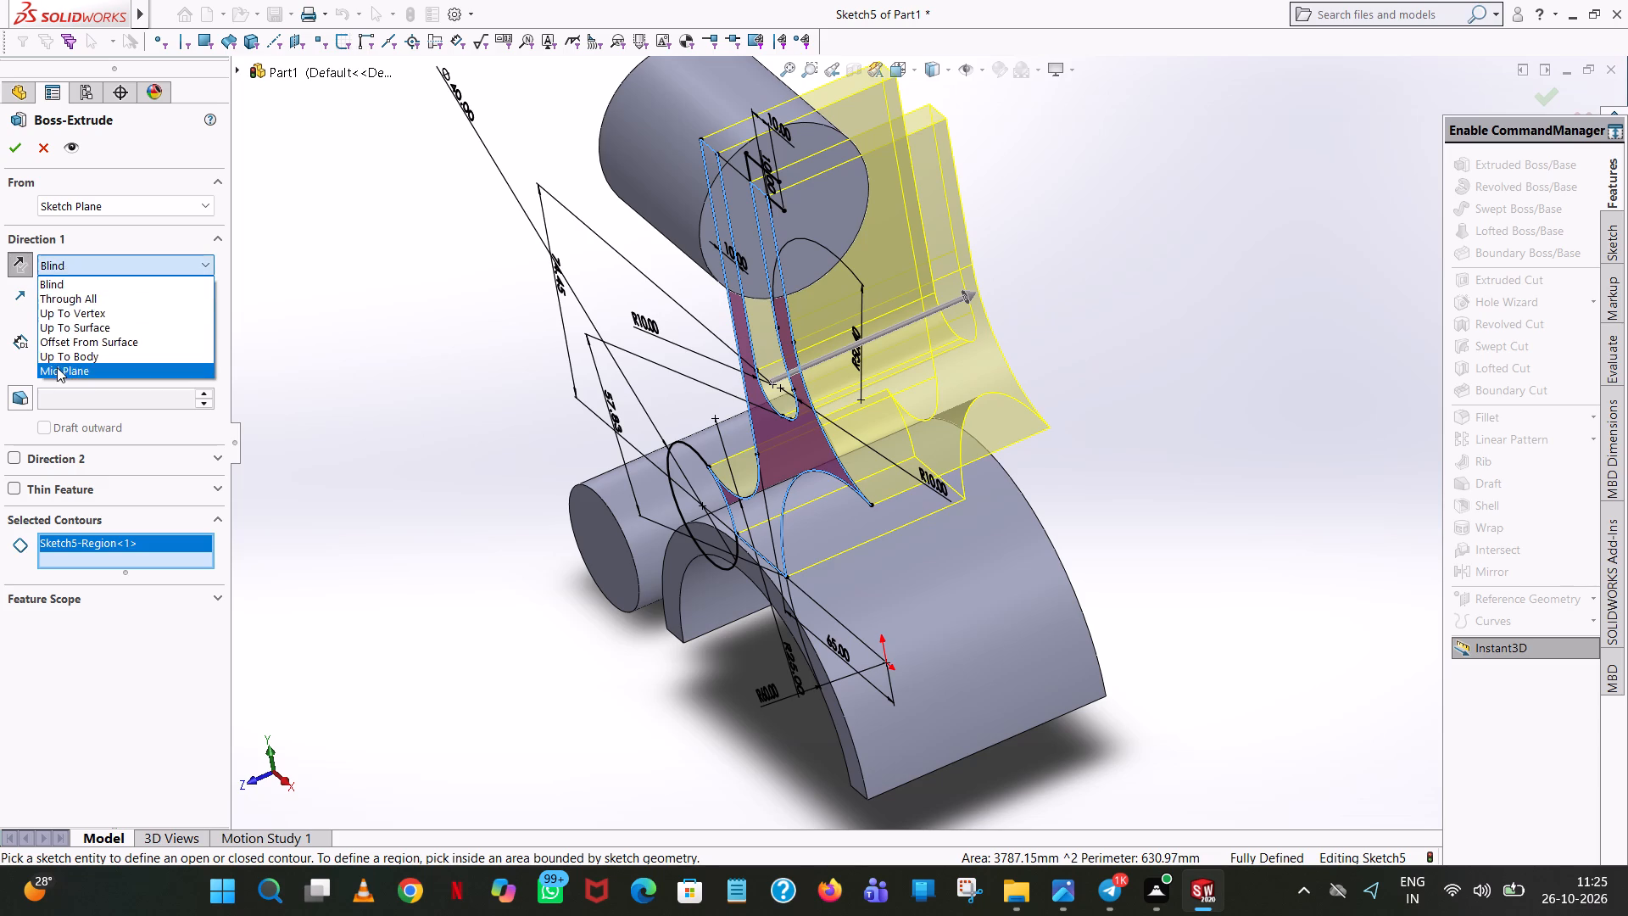
pyautogui.click(57, 367)
pyautogui.write('56')
pyautogui.click(1189, 270)
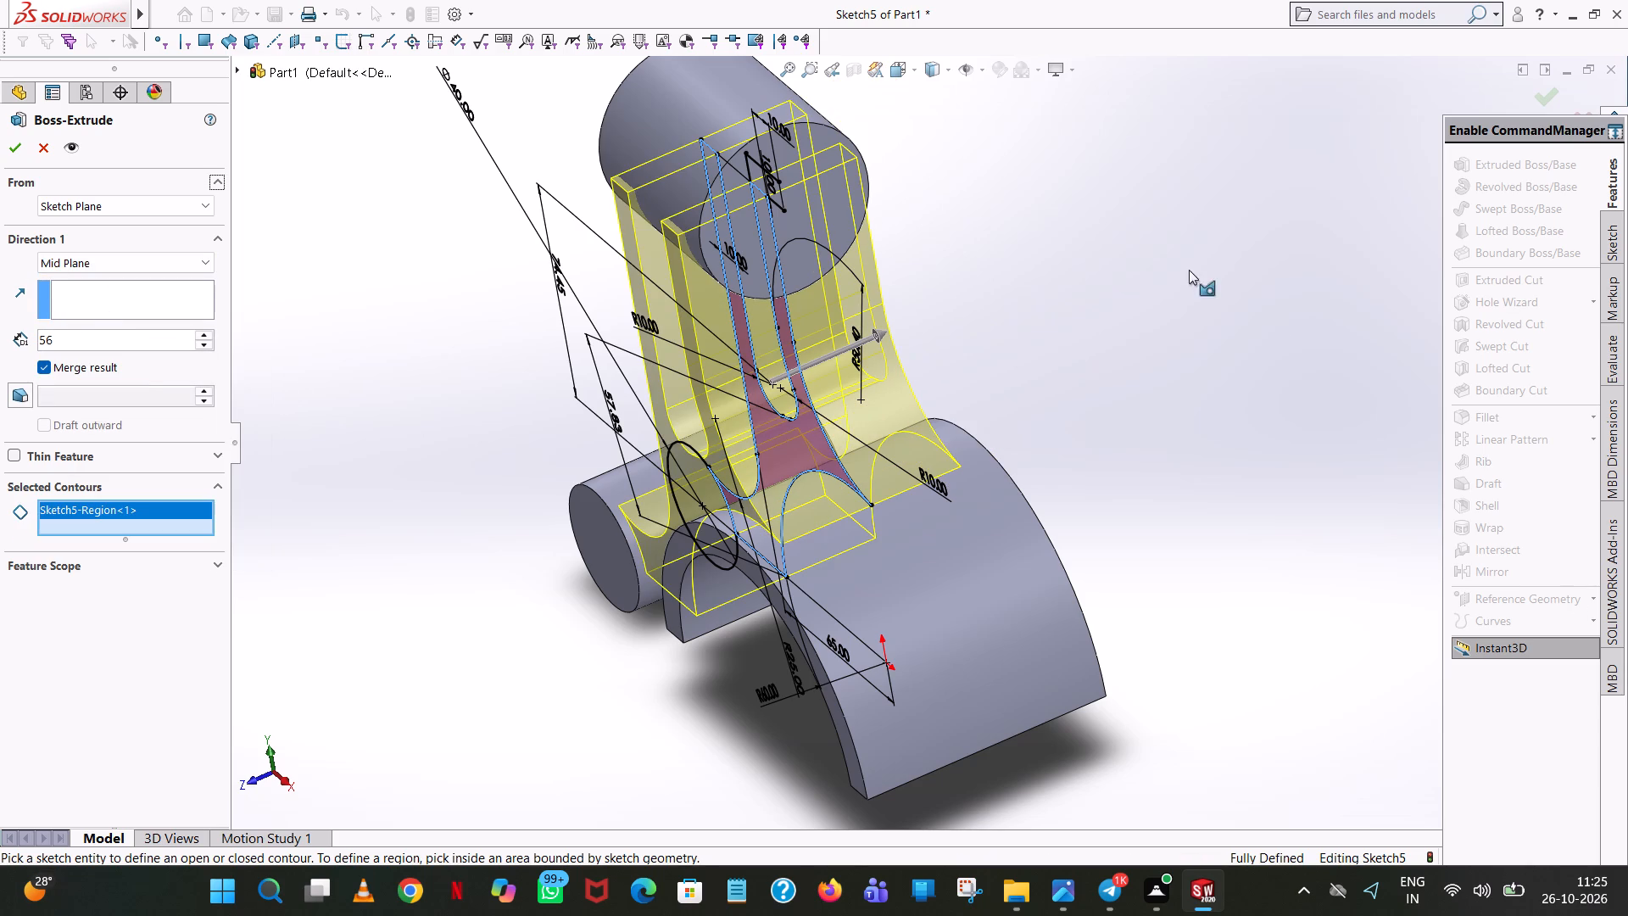
pyautogui.moveTo(937, 240); pyautogui.dragTo(977, 336, button='middle')
pyautogui.scroll(1, 937, 240)
pyautogui.scroll(1, 967, 323)
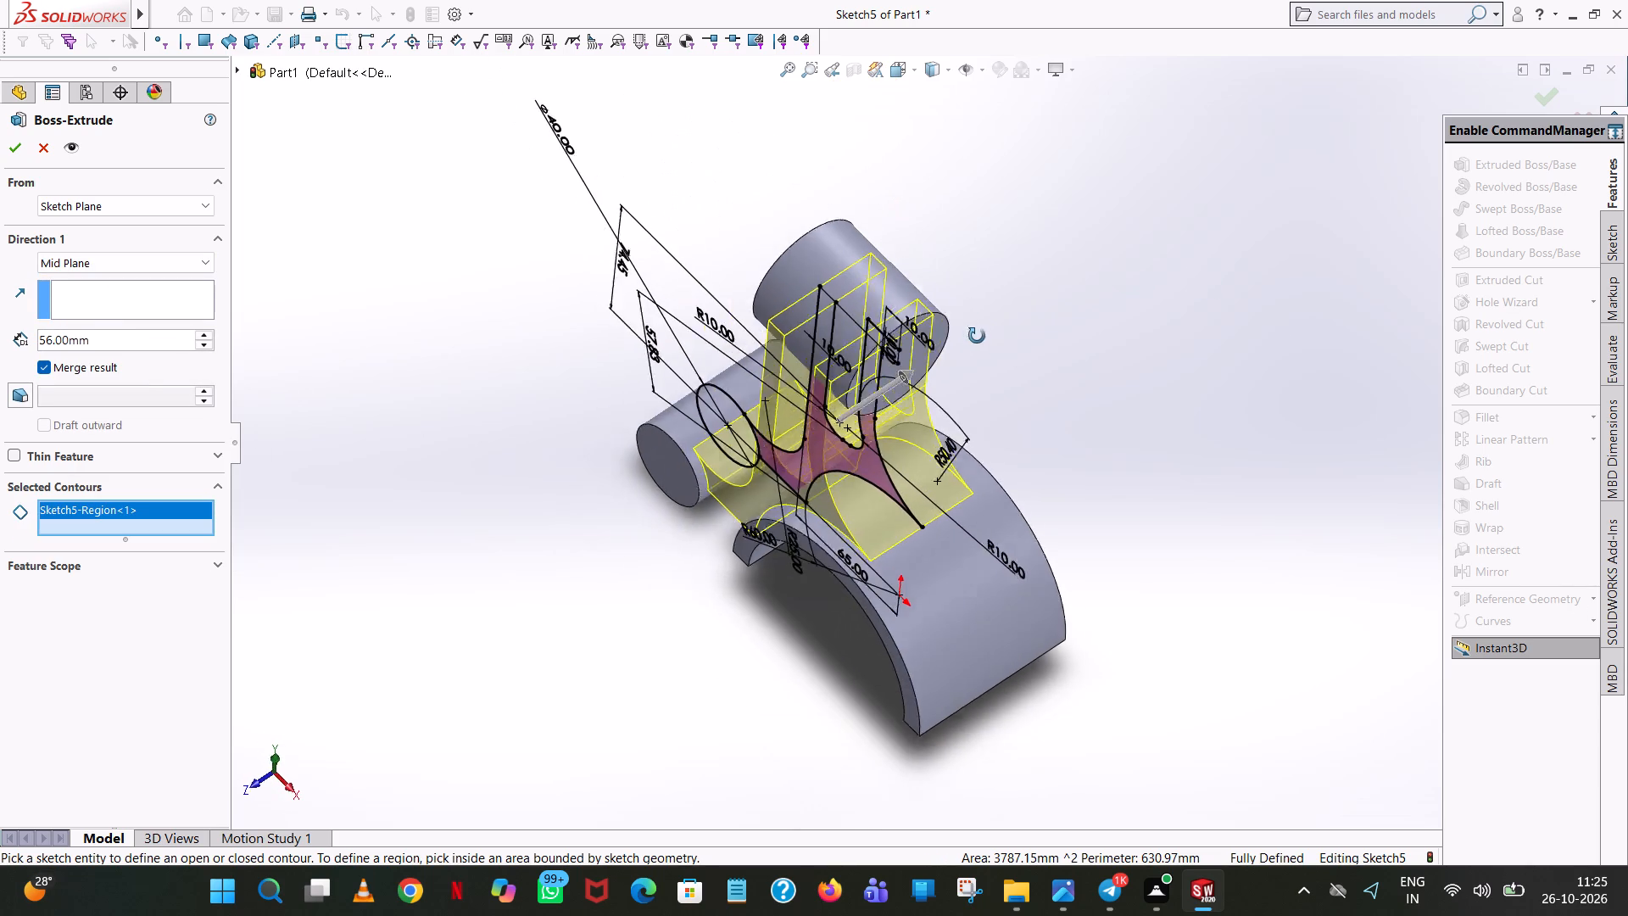
pyautogui.moveTo(977, 336); pyautogui.dragTo(979, 405, button='middle')
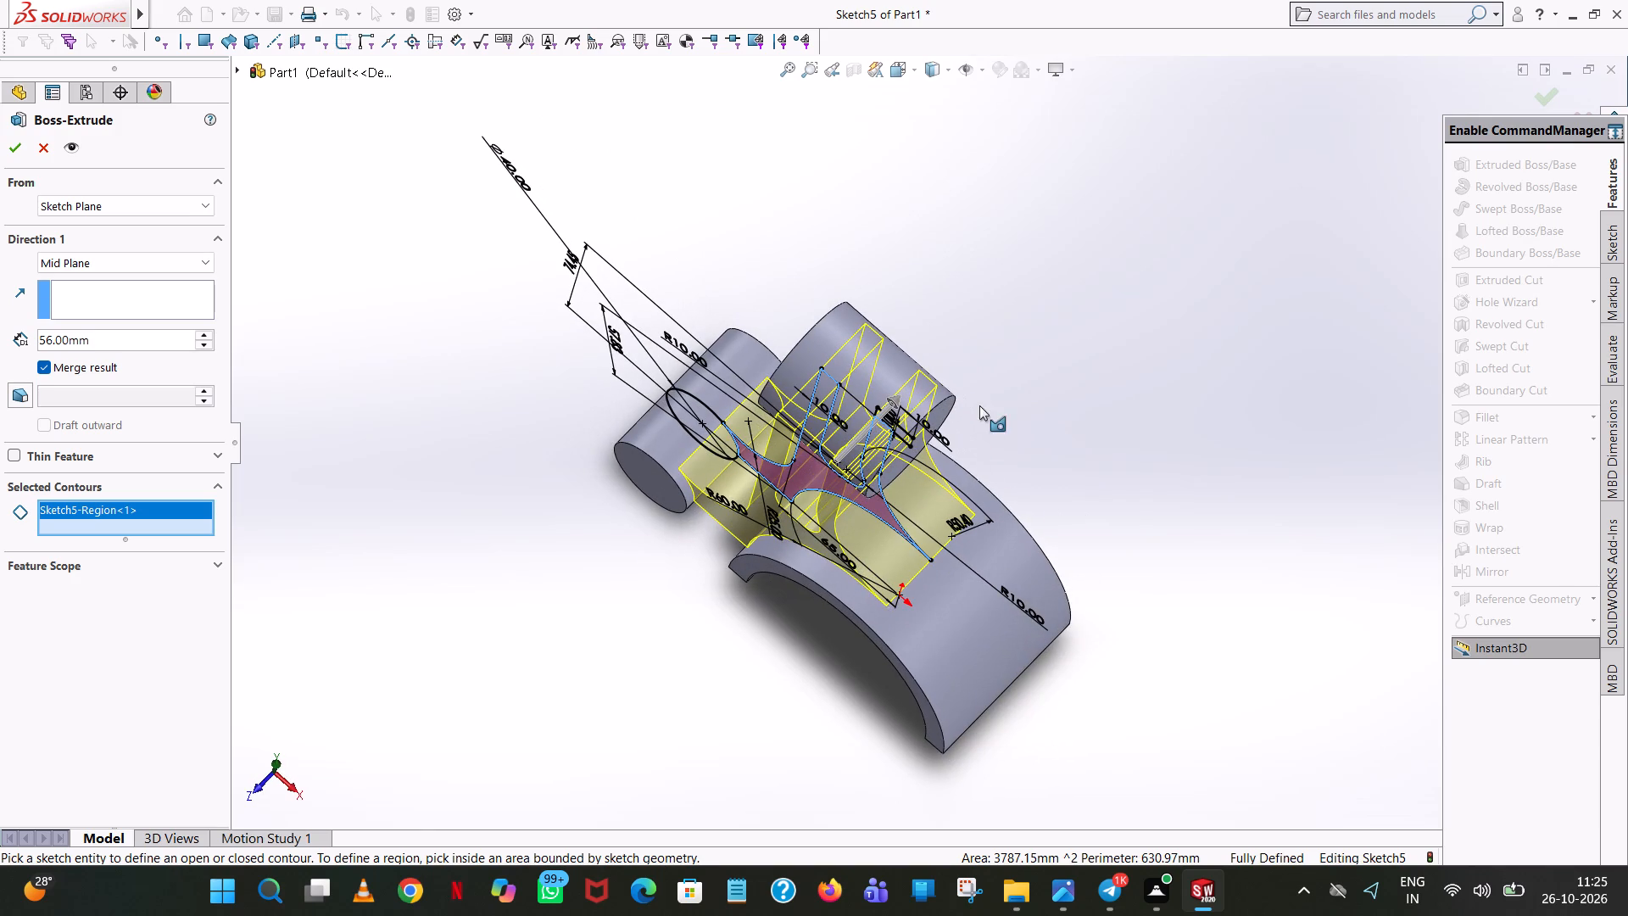
pyautogui.click(9, 148)
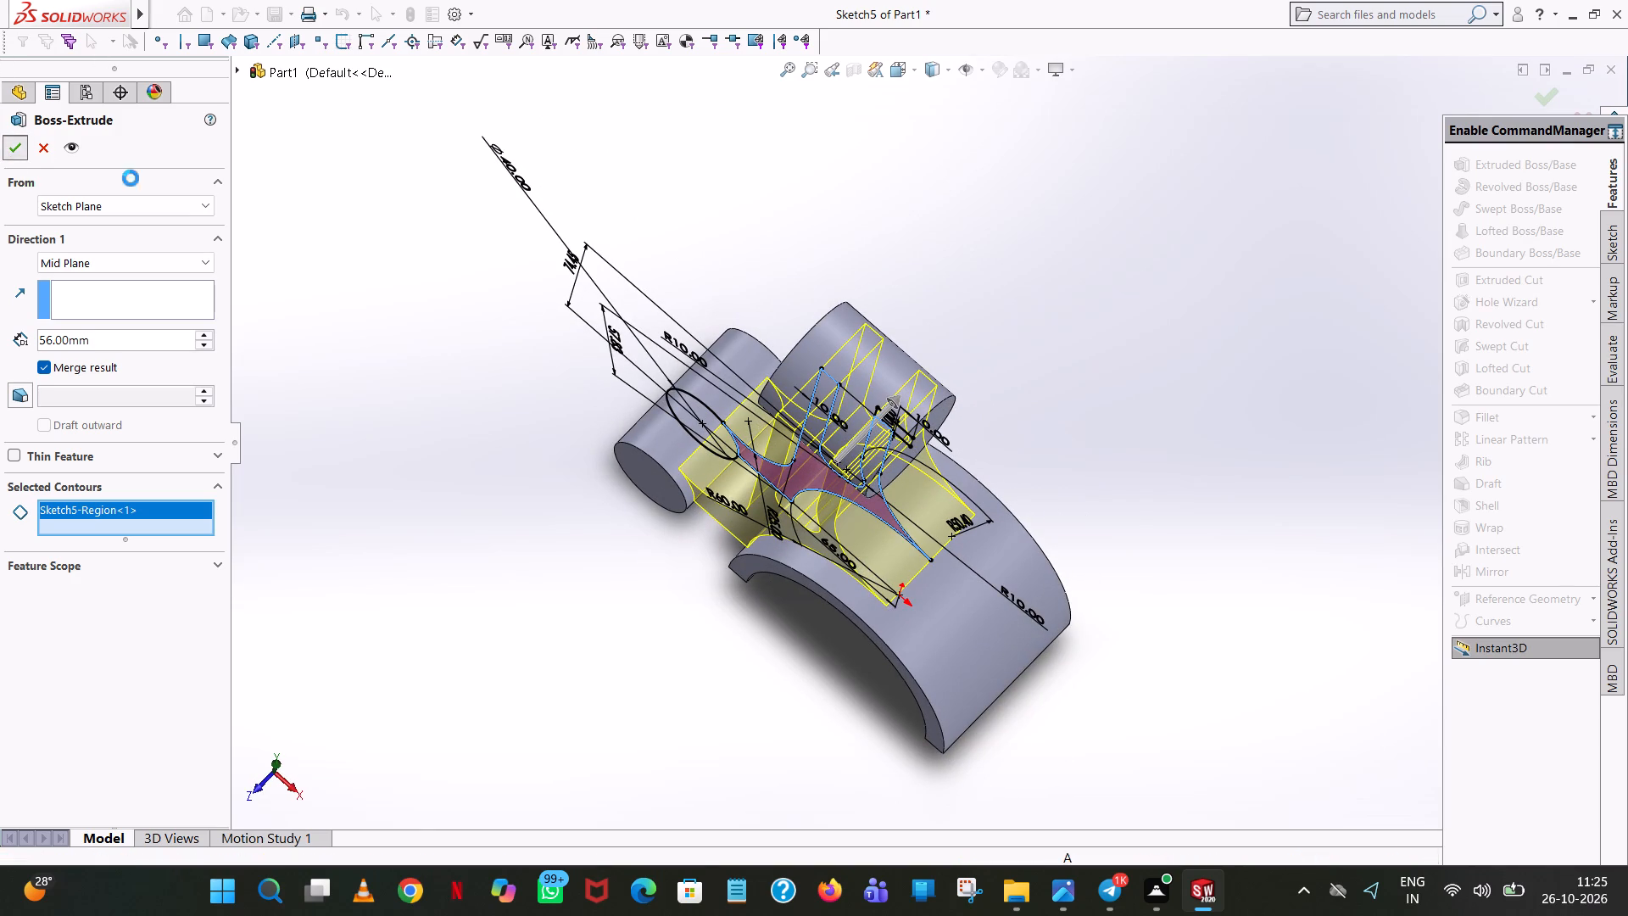
pyautogui.click(477, 496)
# Examine the extruded web and its junctions with both cylinders and the half-ring from several sides.
pyautogui.scroll(2, 669, 608)
pyautogui.moveTo(672, 609); pyautogui.dragTo(945, 469, button='middle')
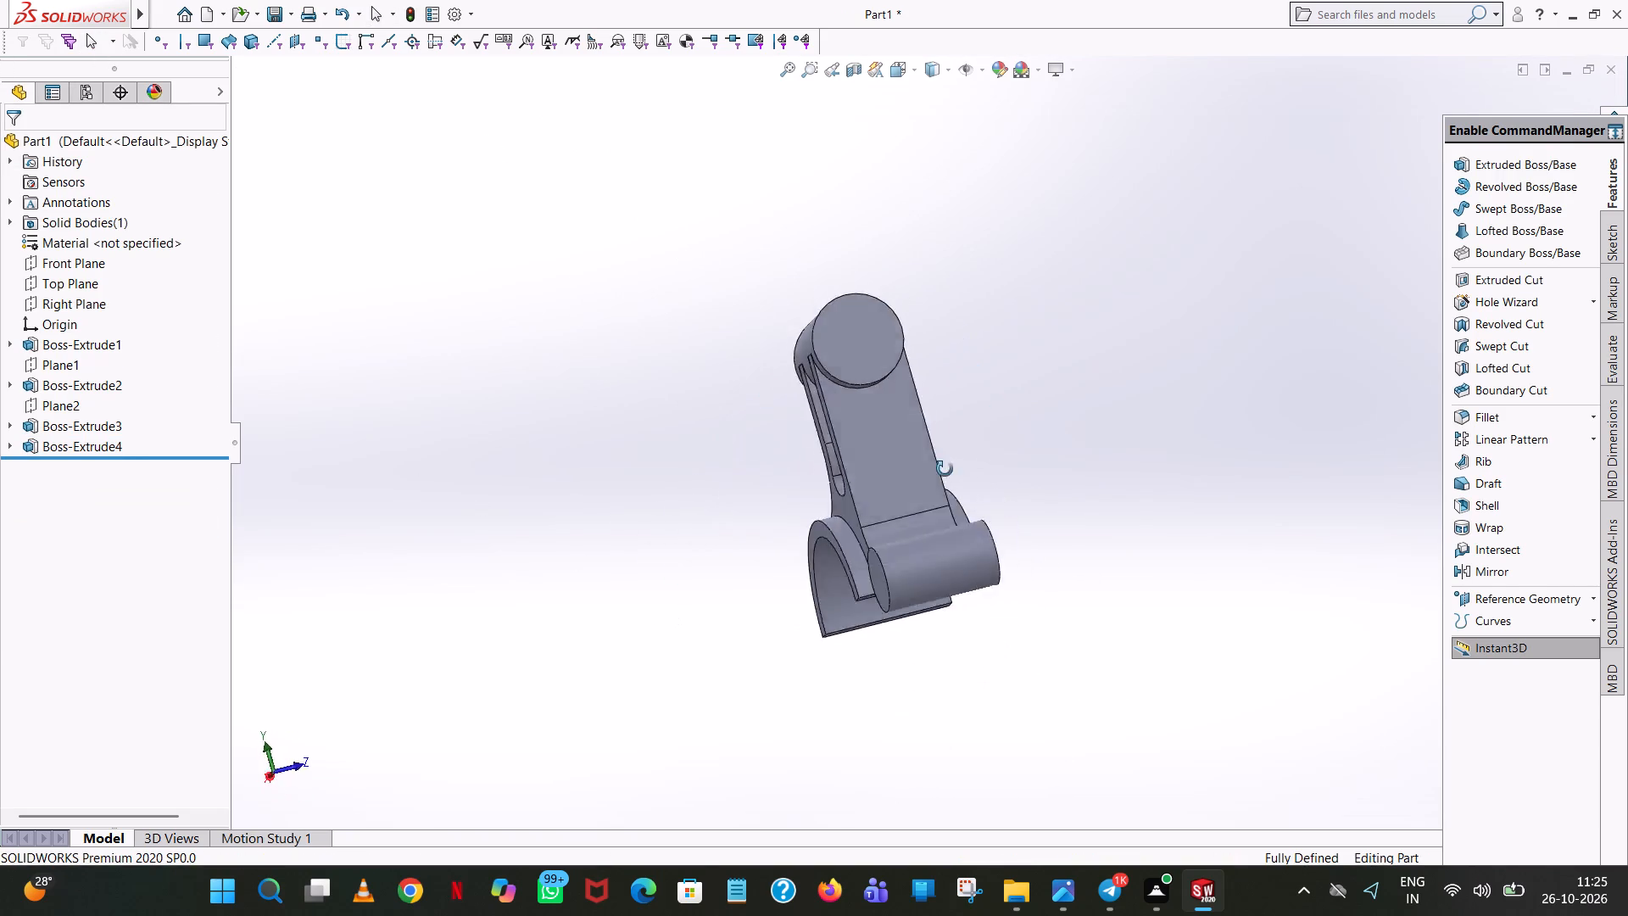
pyautogui.moveTo(945, 469); pyautogui.dragTo(793, 642, button='middle')
pyautogui.moveTo(799, 651); pyautogui.dragTo(779, 625, button='middle')
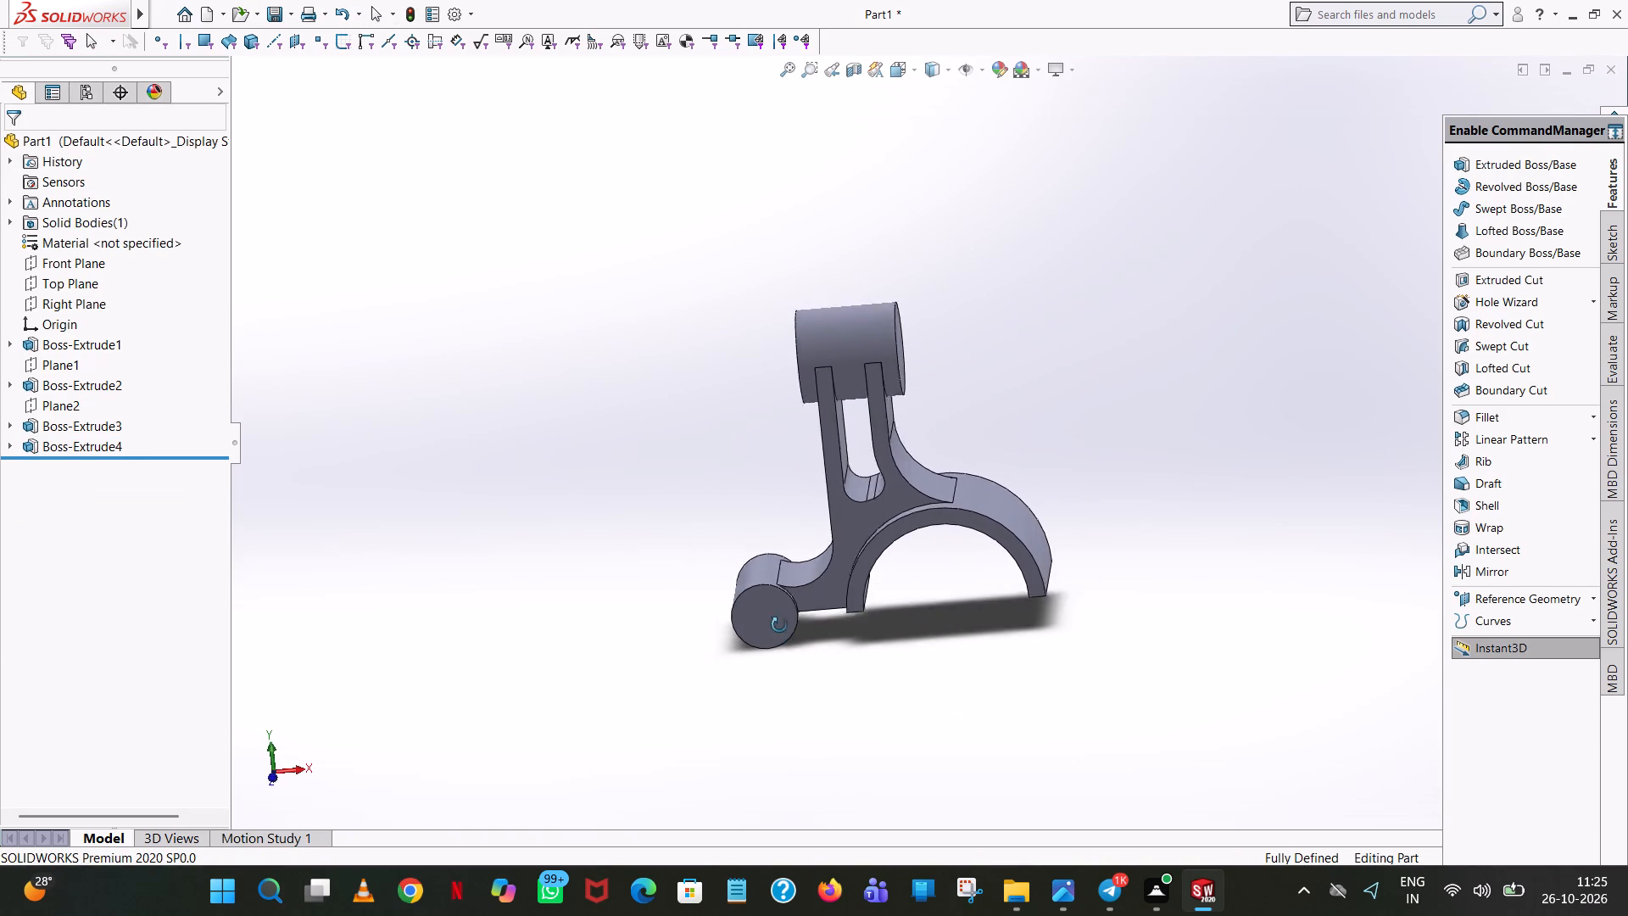
pyautogui.moveTo(779, 625); pyautogui.dragTo(782, 551, button='middle')
pyautogui.scroll(-1, 795, 551)
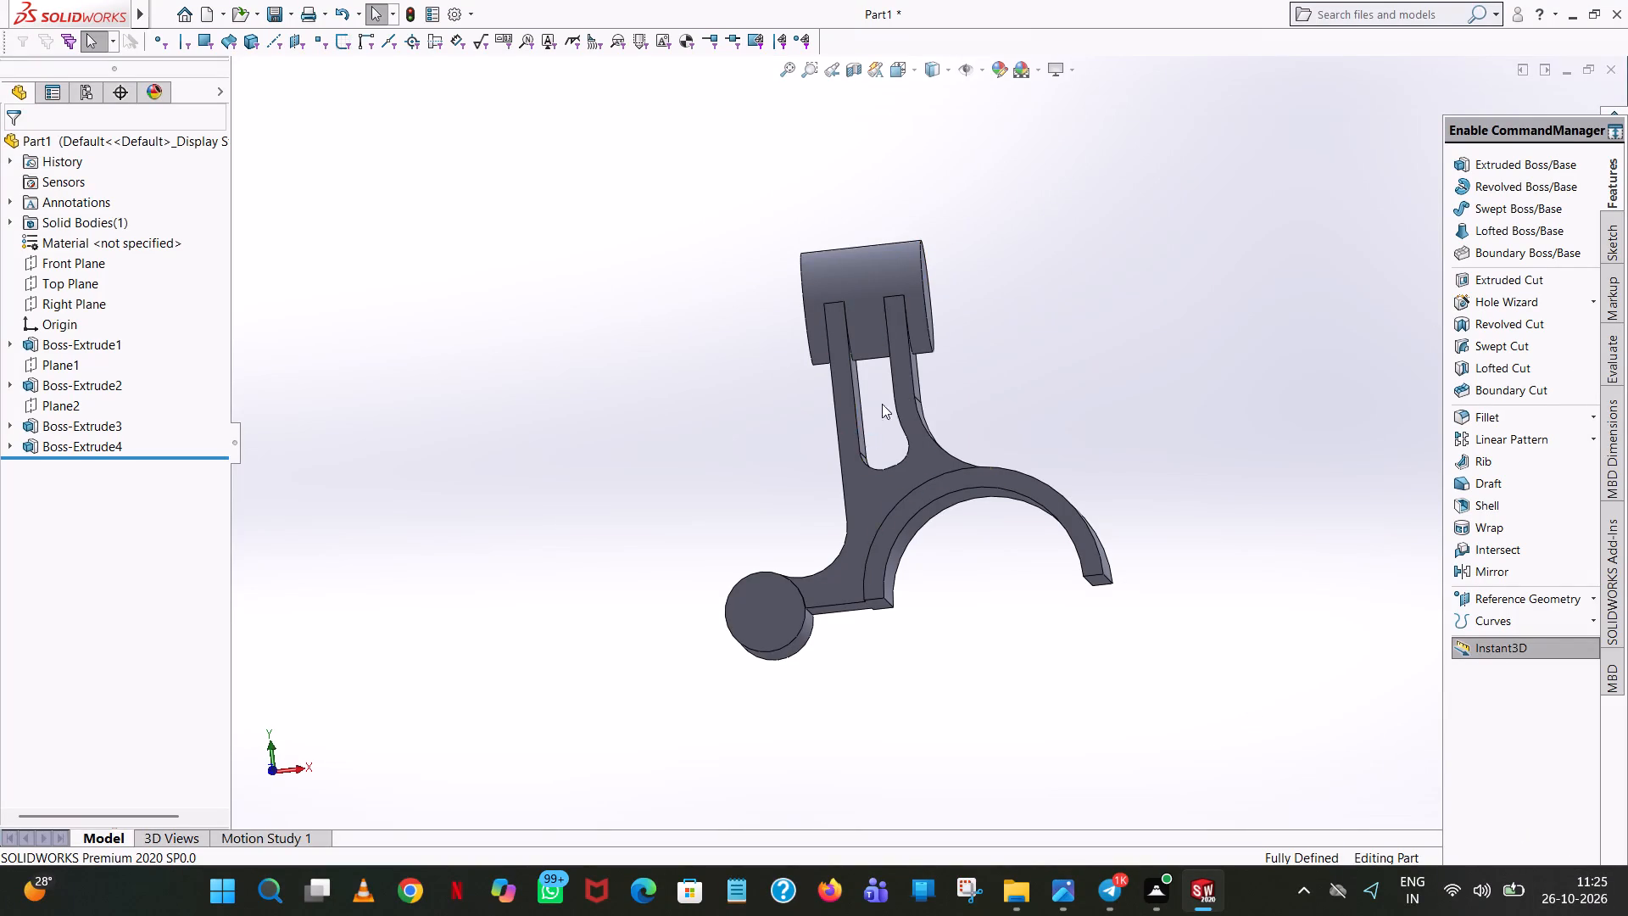
pyautogui.scroll(-5, 917, 383)
pyautogui.moveTo(976, 562); pyautogui.dragTo(980, 609, button='middle')
pyautogui.scroll(1, 978, 565)
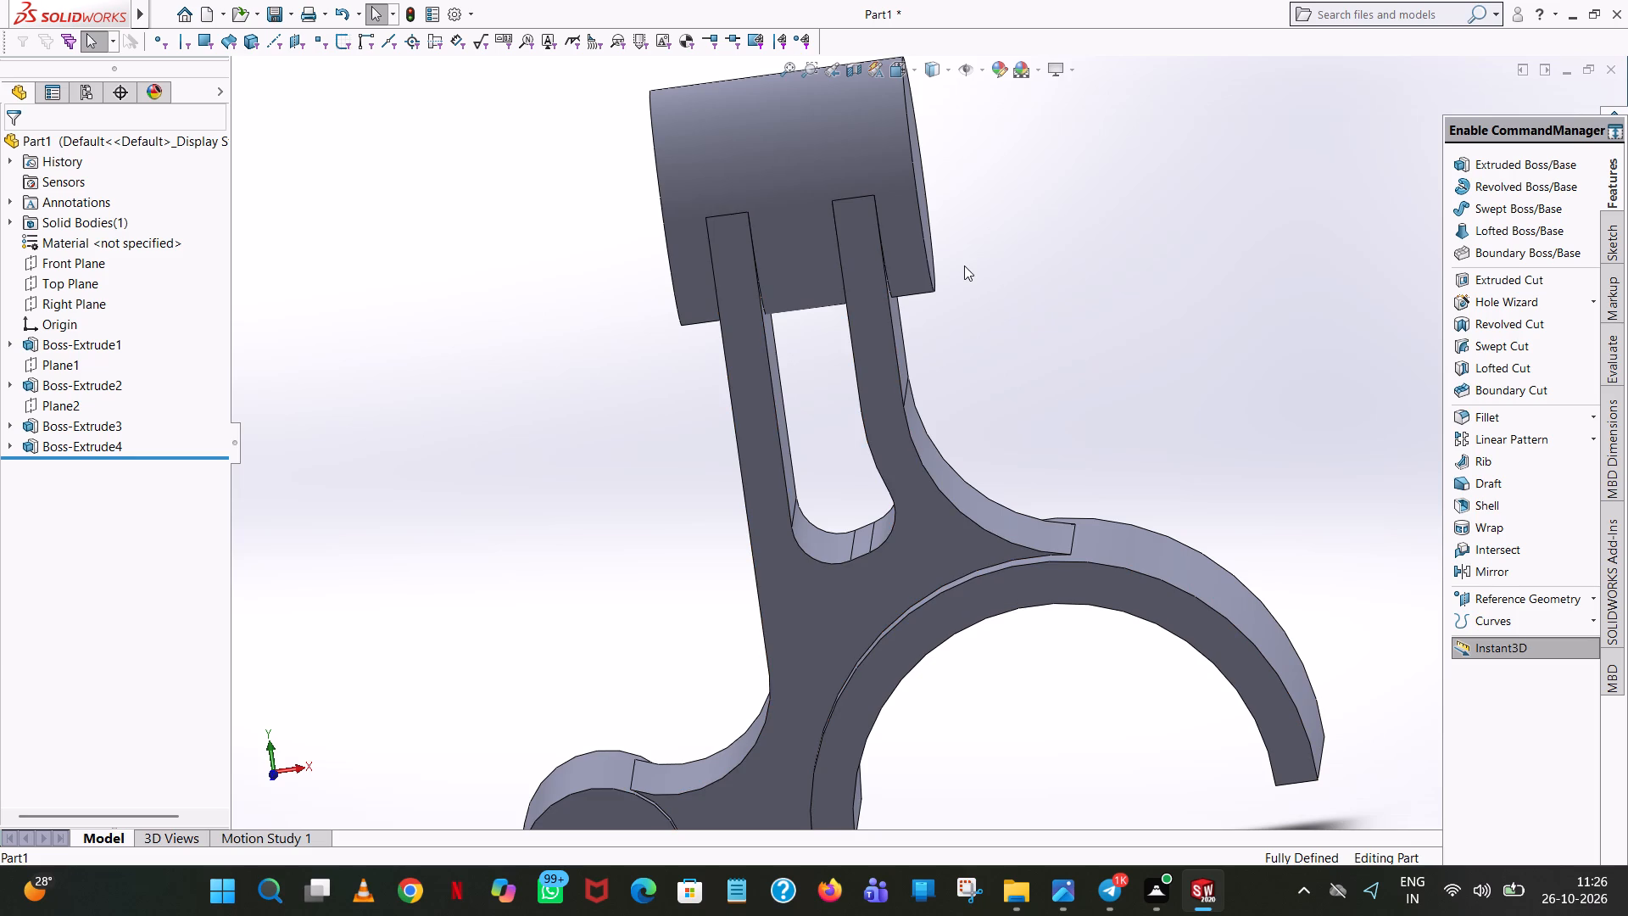
pyautogui.moveTo(947, 271); pyautogui.dragTo(922, 274, button='middle')
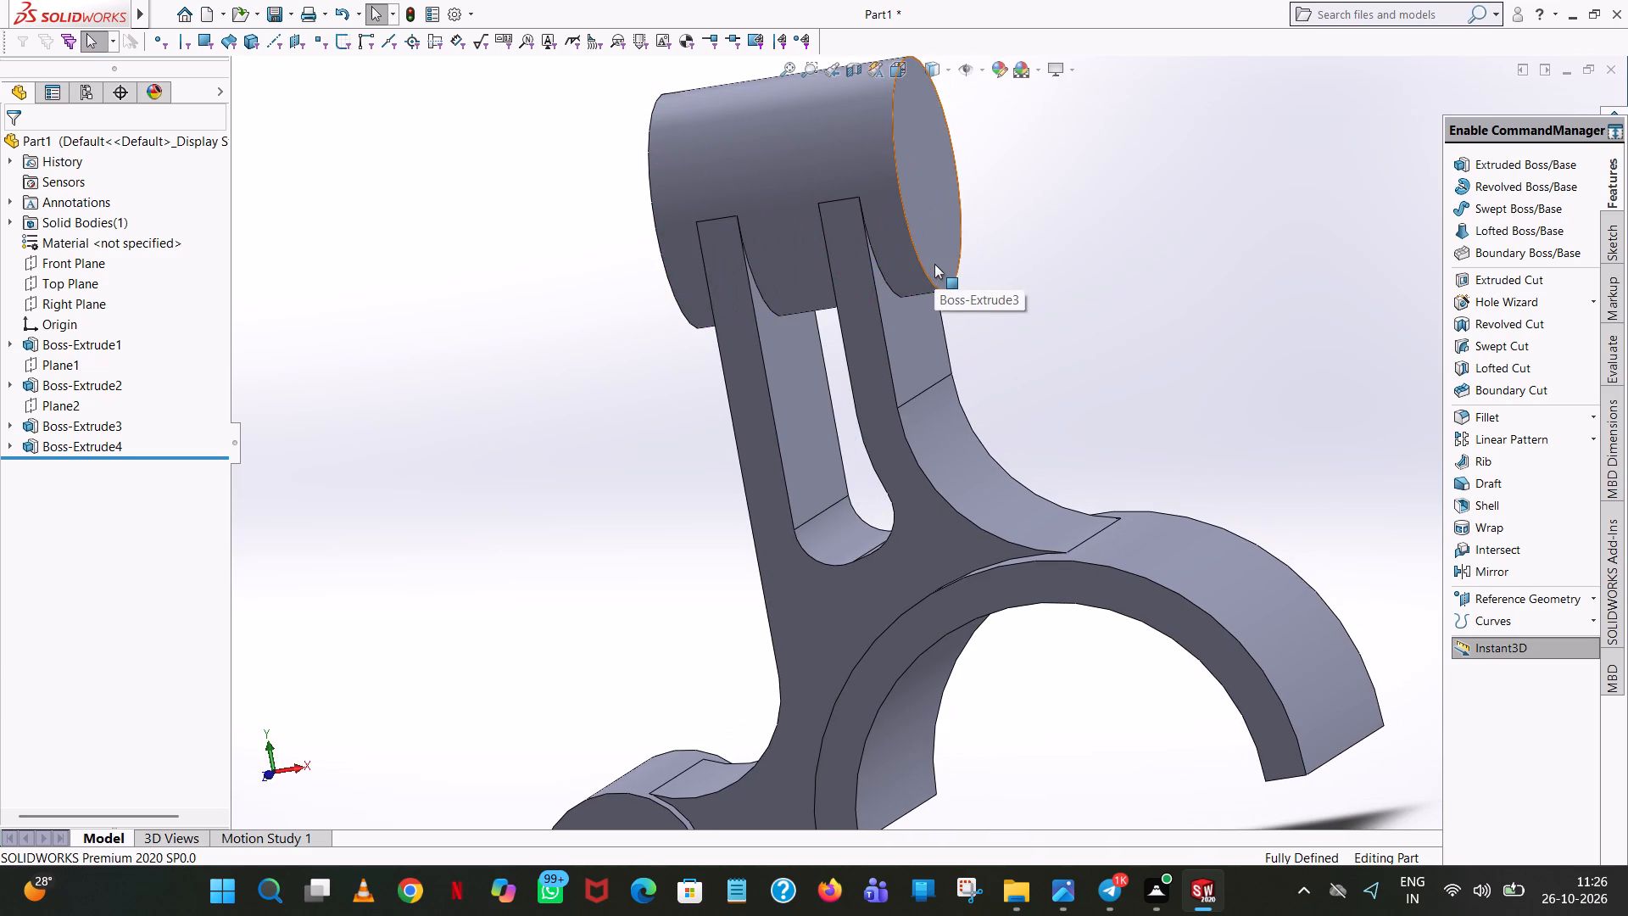
pyautogui.scroll(1, 934, 264)
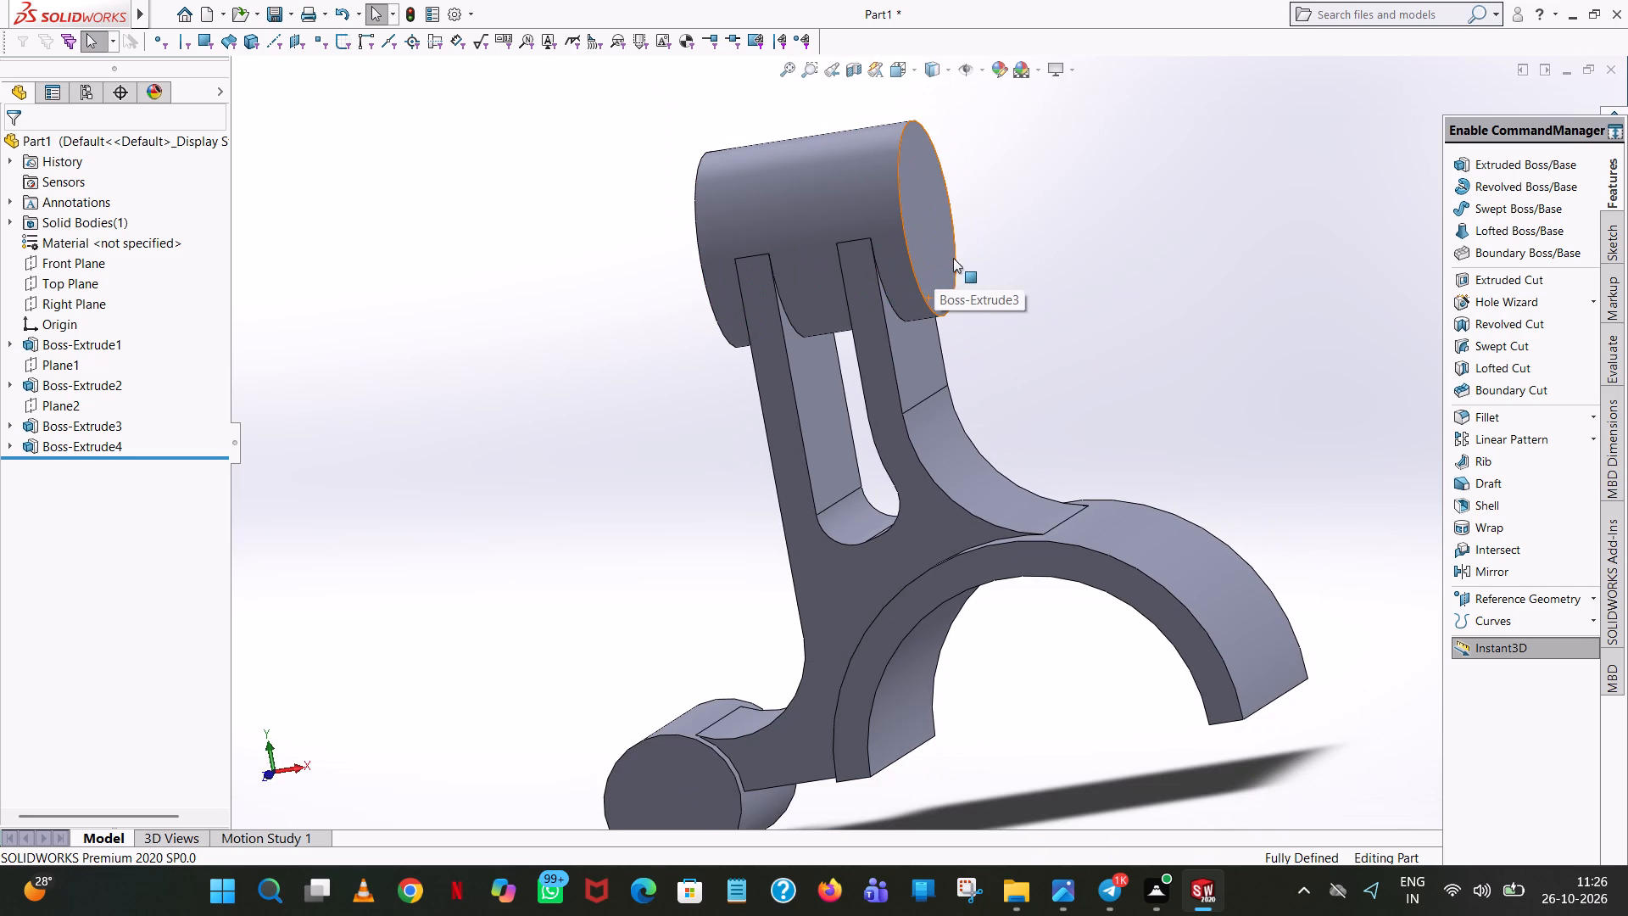
pyautogui.scroll(1, 1012, 335)
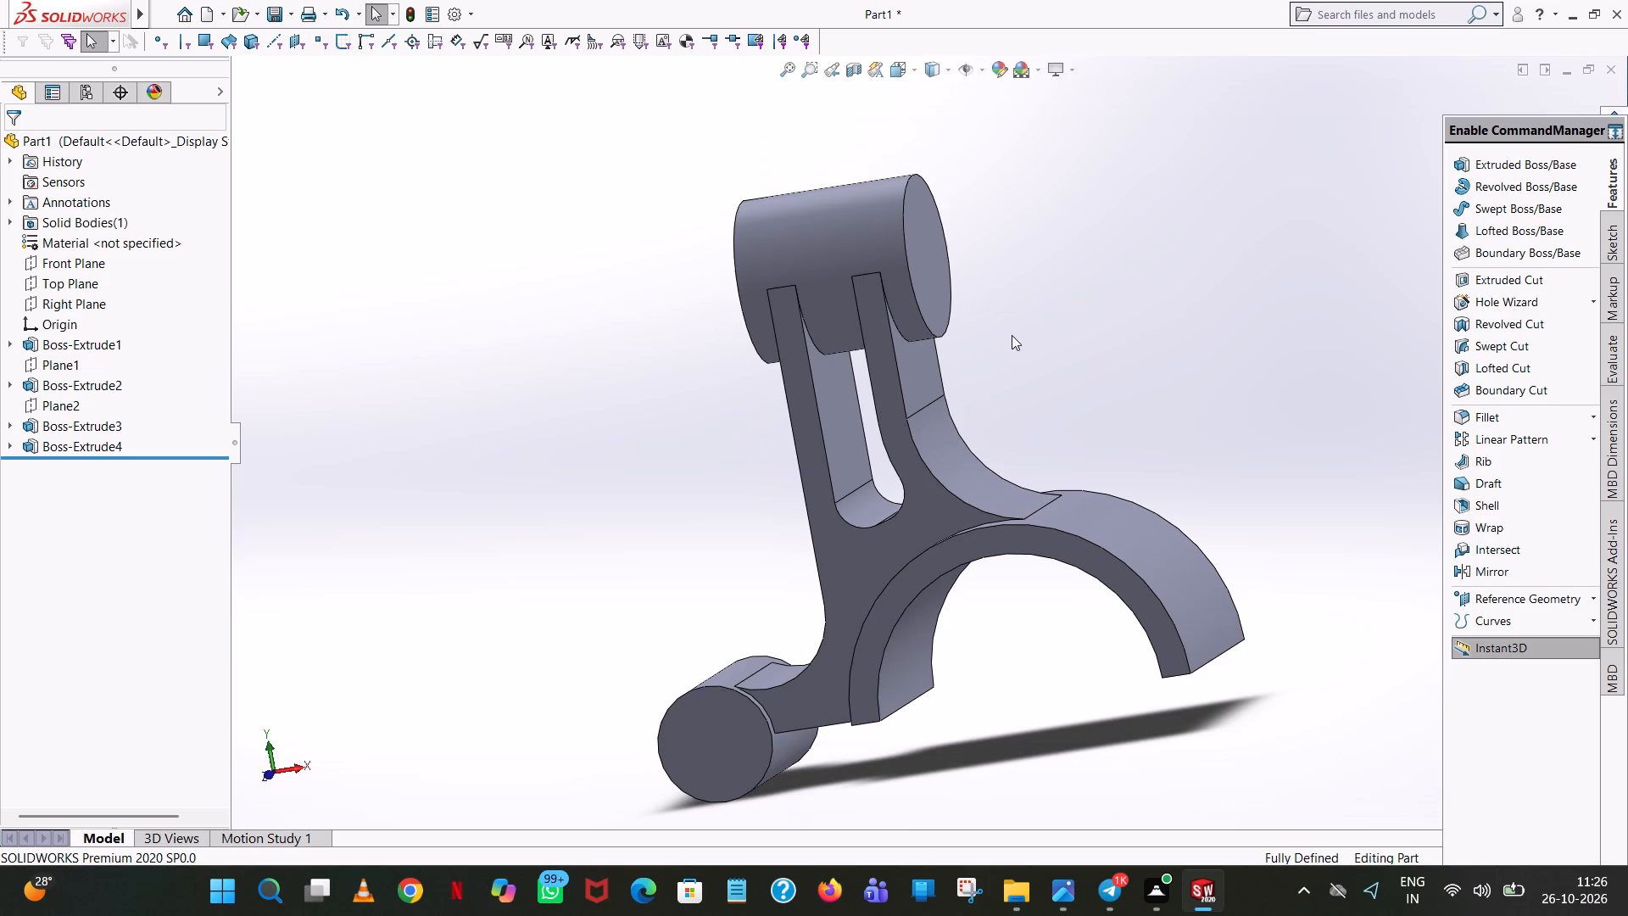
pyautogui.moveTo(1012, 335); pyautogui.dragTo(991, 416, button='right')
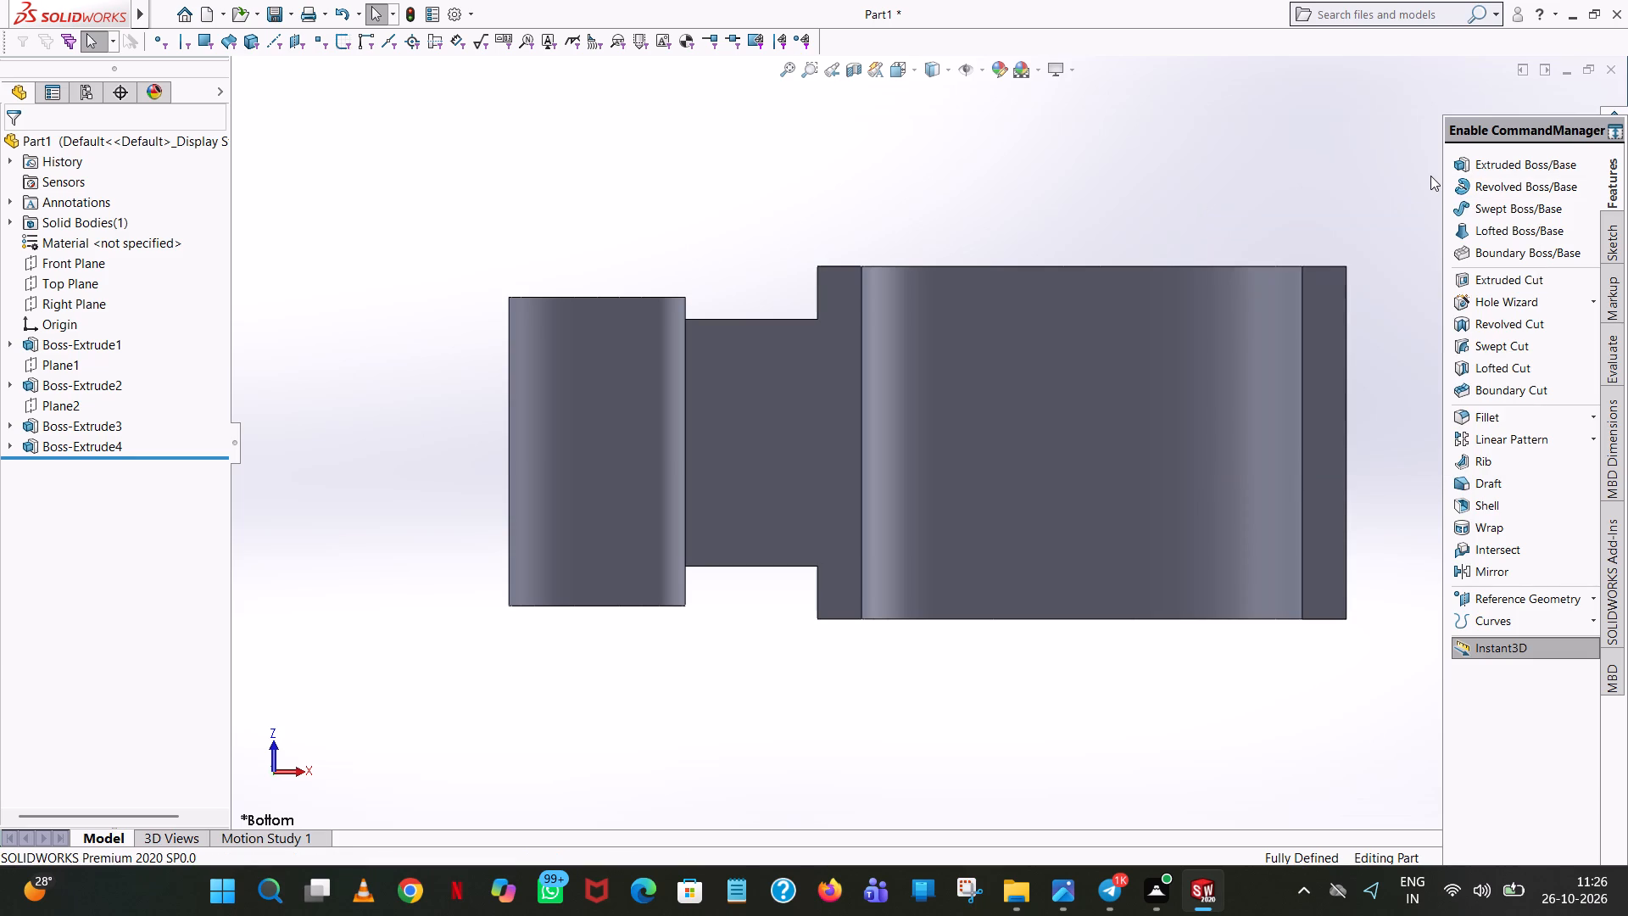
pyautogui.moveTo(1150, 347); pyautogui.dragTo(1202, 204, button='middle')
pyautogui.scroll(1, 1157, 297)
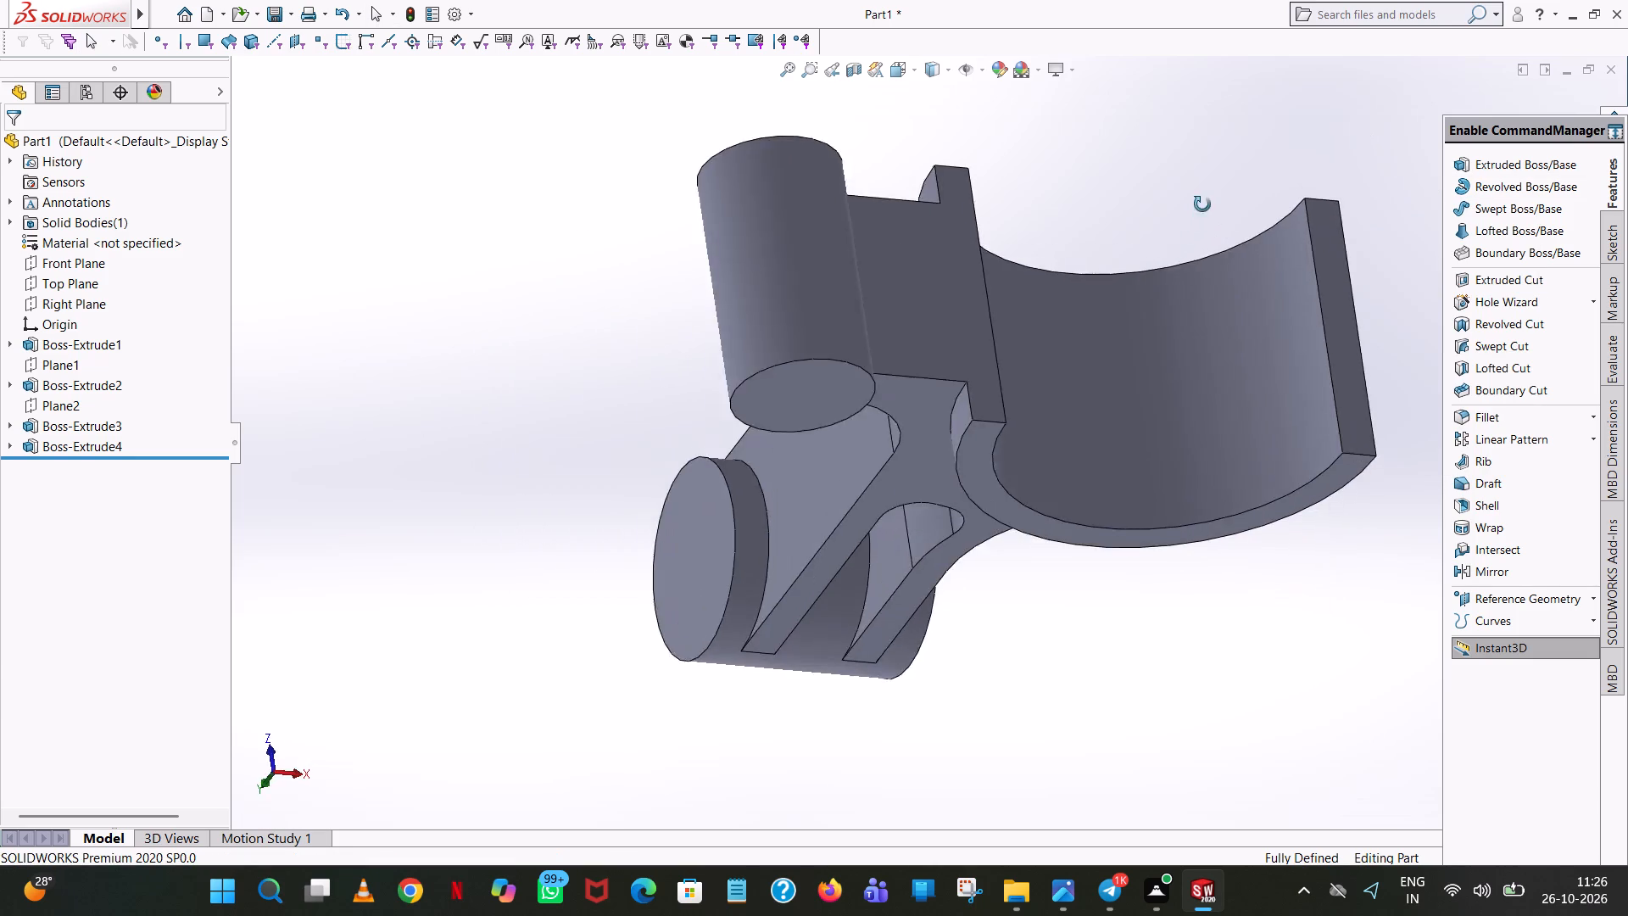
pyautogui.moveTo(1202, 204); pyautogui.dragTo(1374, 569, button='middle')
pyautogui.moveTo(1023, 472); pyautogui.dragTo(1143, 275, button='middle')
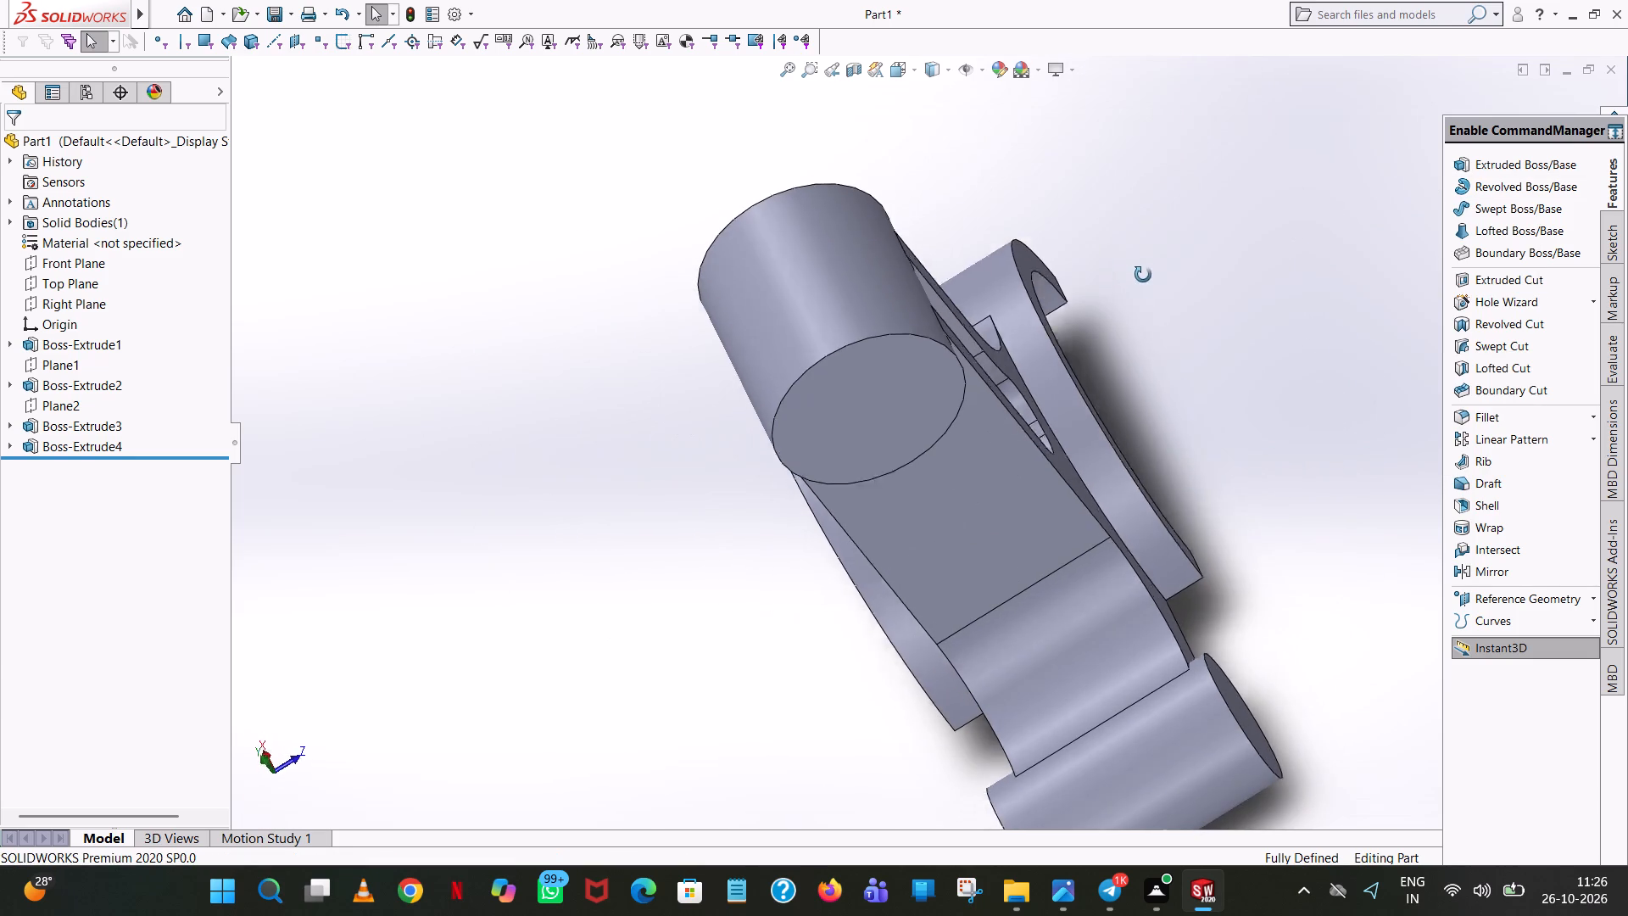
pyautogui.moveTo(1143, 275); pyautogui.dragTo(1144, 272, button='middle')
# Start an extruded cut on the top cylinder's flat end face and sketch a concentric circle of 10 mm radius.
pyautogui.click(1501, 282)
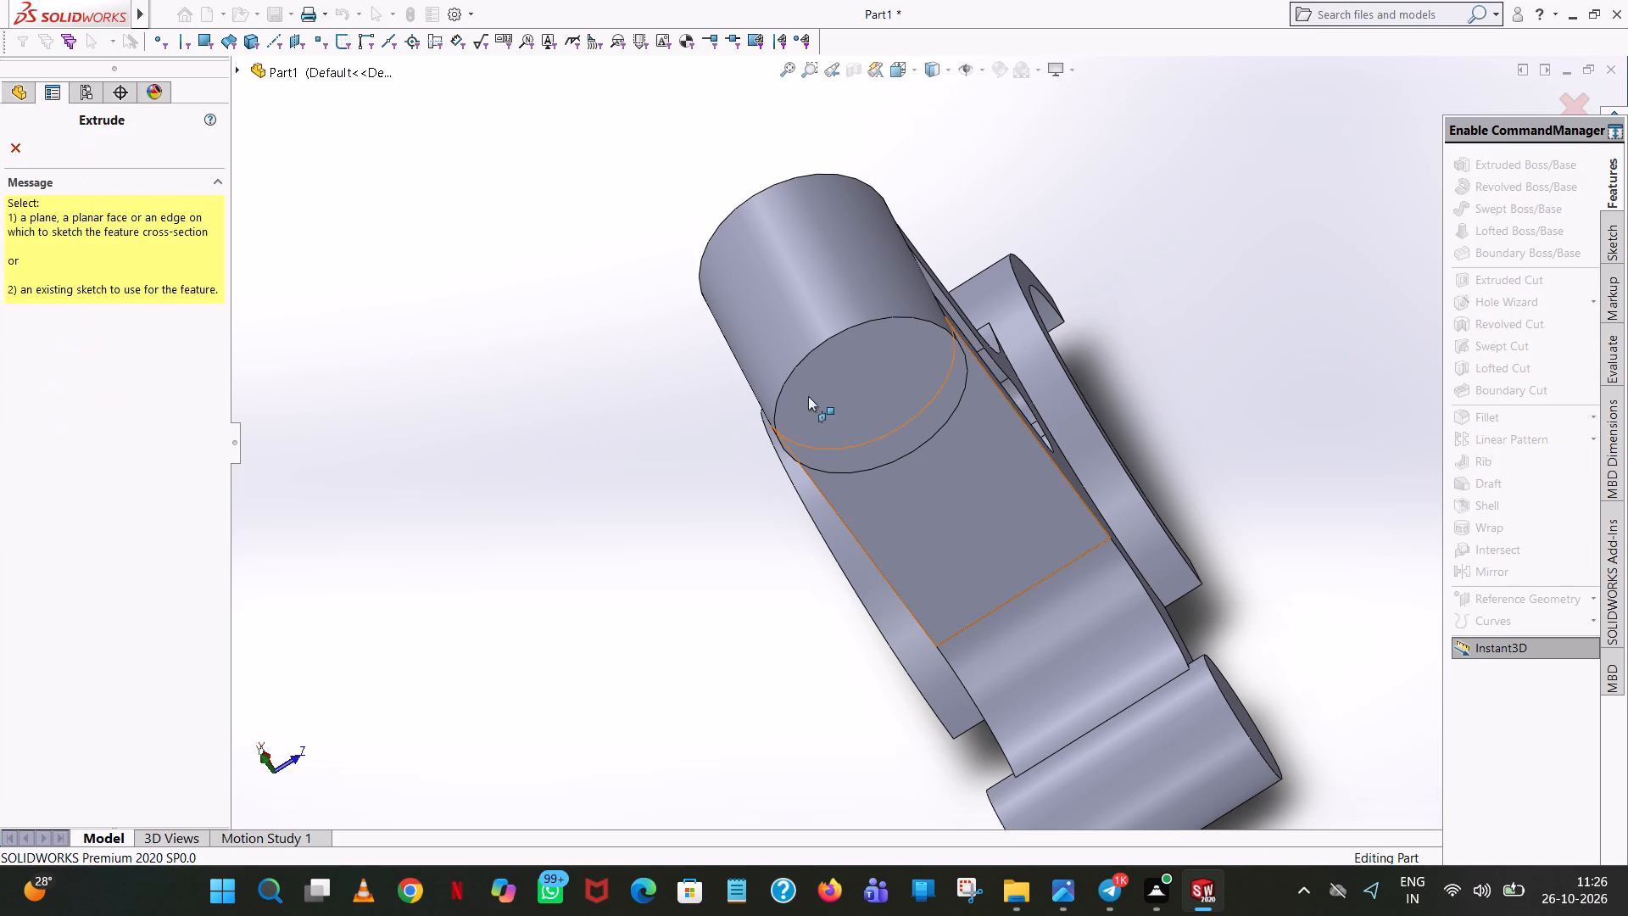
pyautogui.click(822, 388)
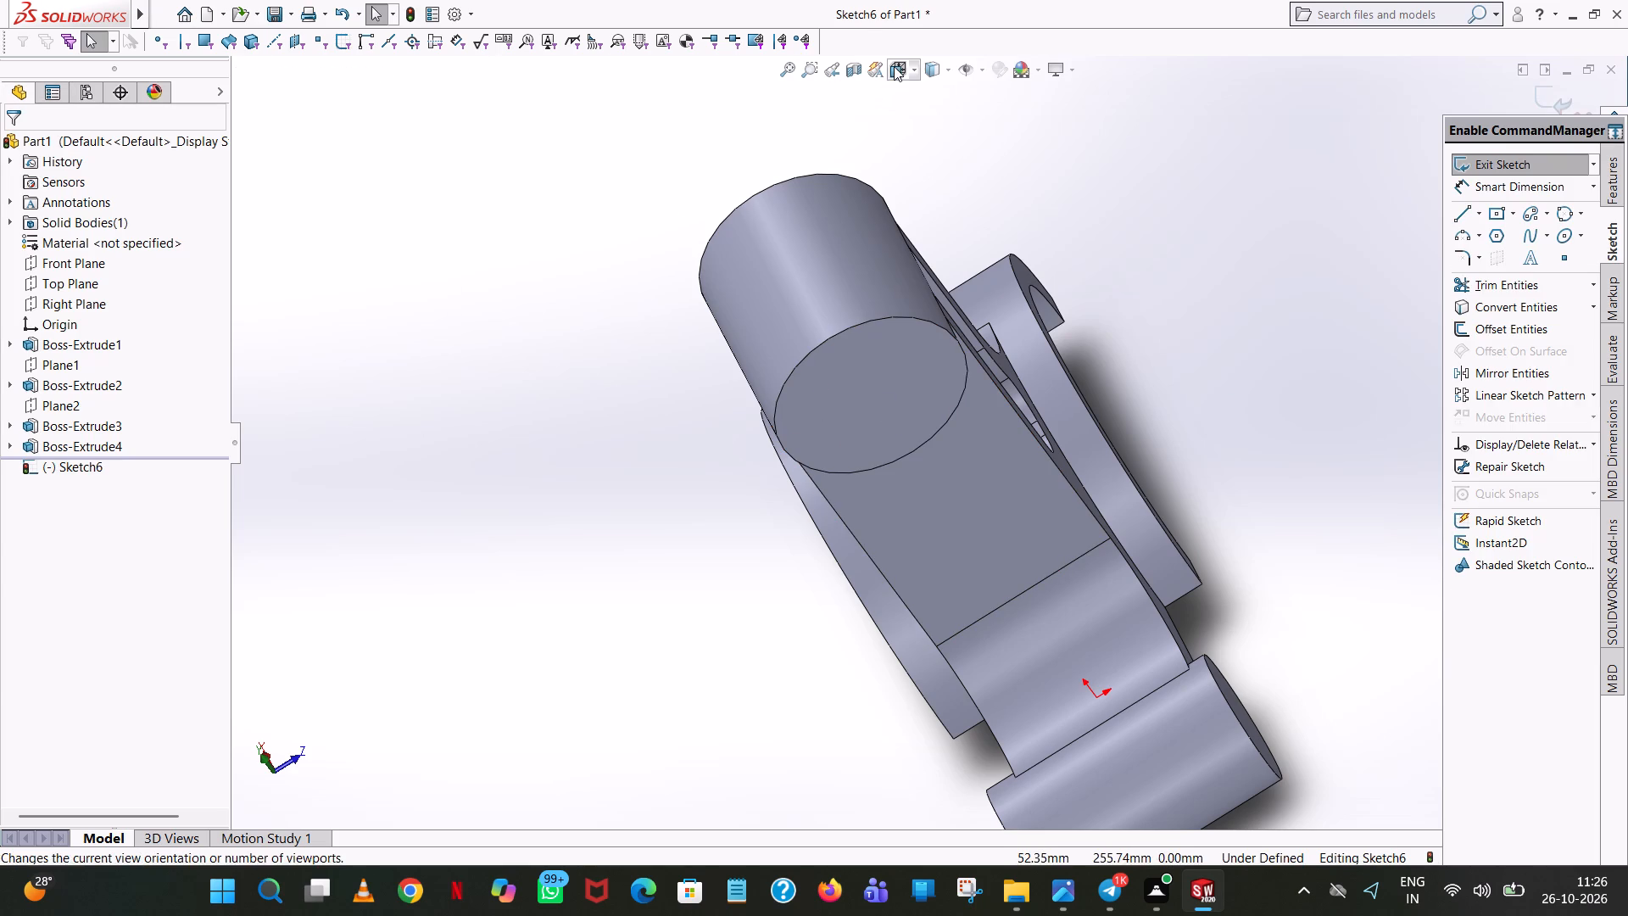
pyautogui.click(912, 68)
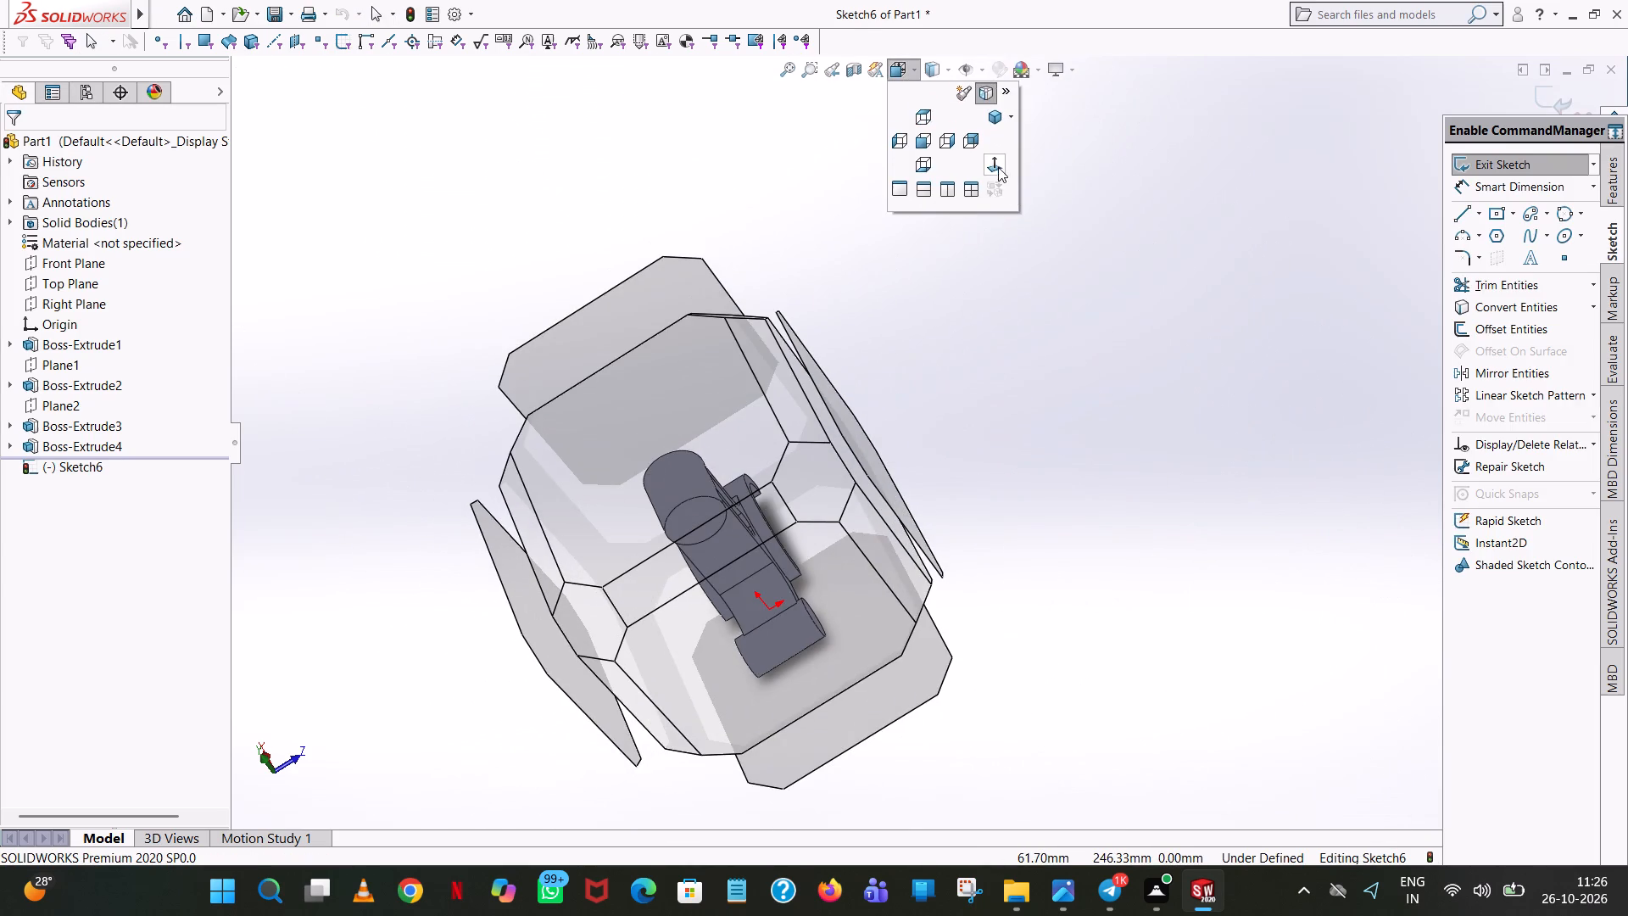
pyautogui.click(996, 163)
pyautogui.scroll(3, 1111, 213)
pyautogui.scroll(2, 972, 112)
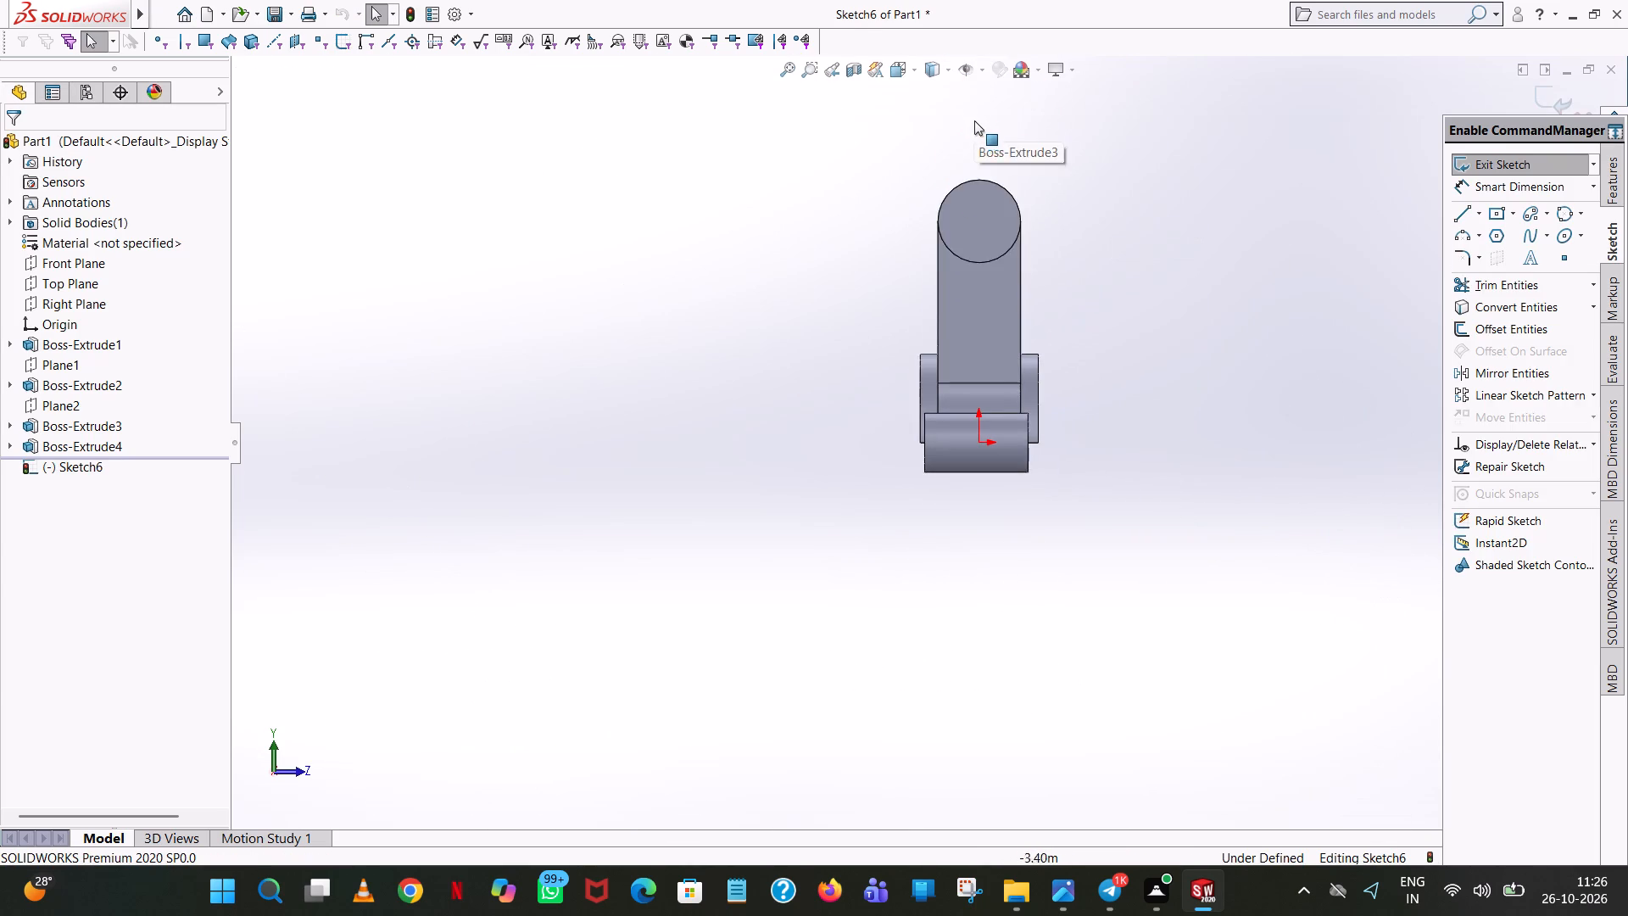
pyautogui.scroll(-4, 976, 126)
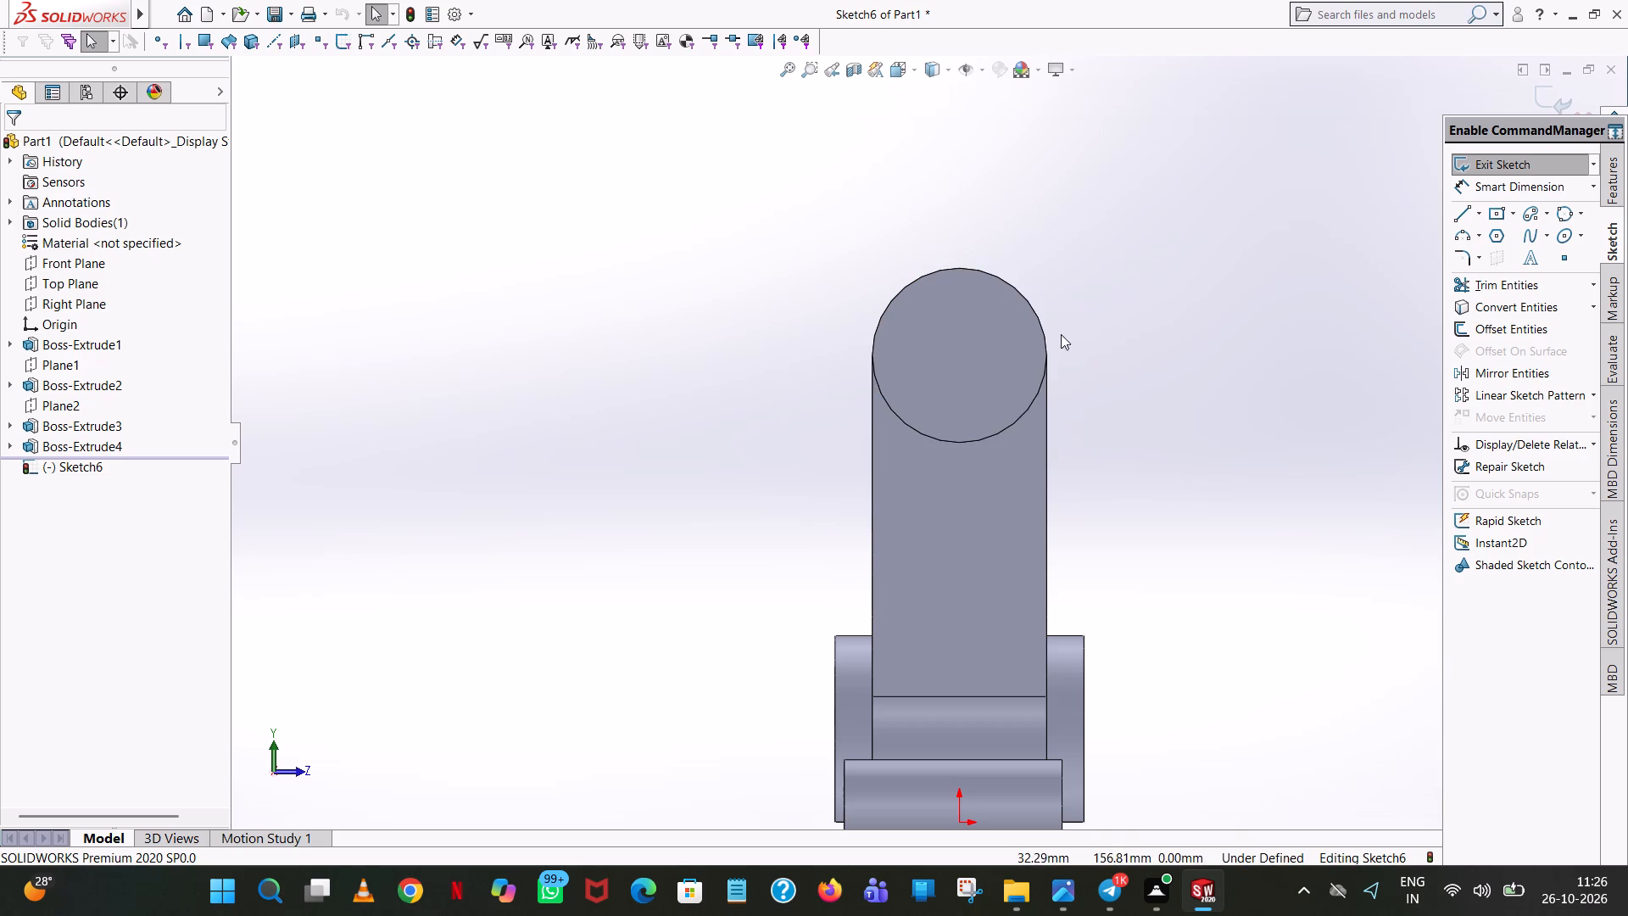
pyautogui.click(1581, 205)
pyautogui.click(1503, 223)
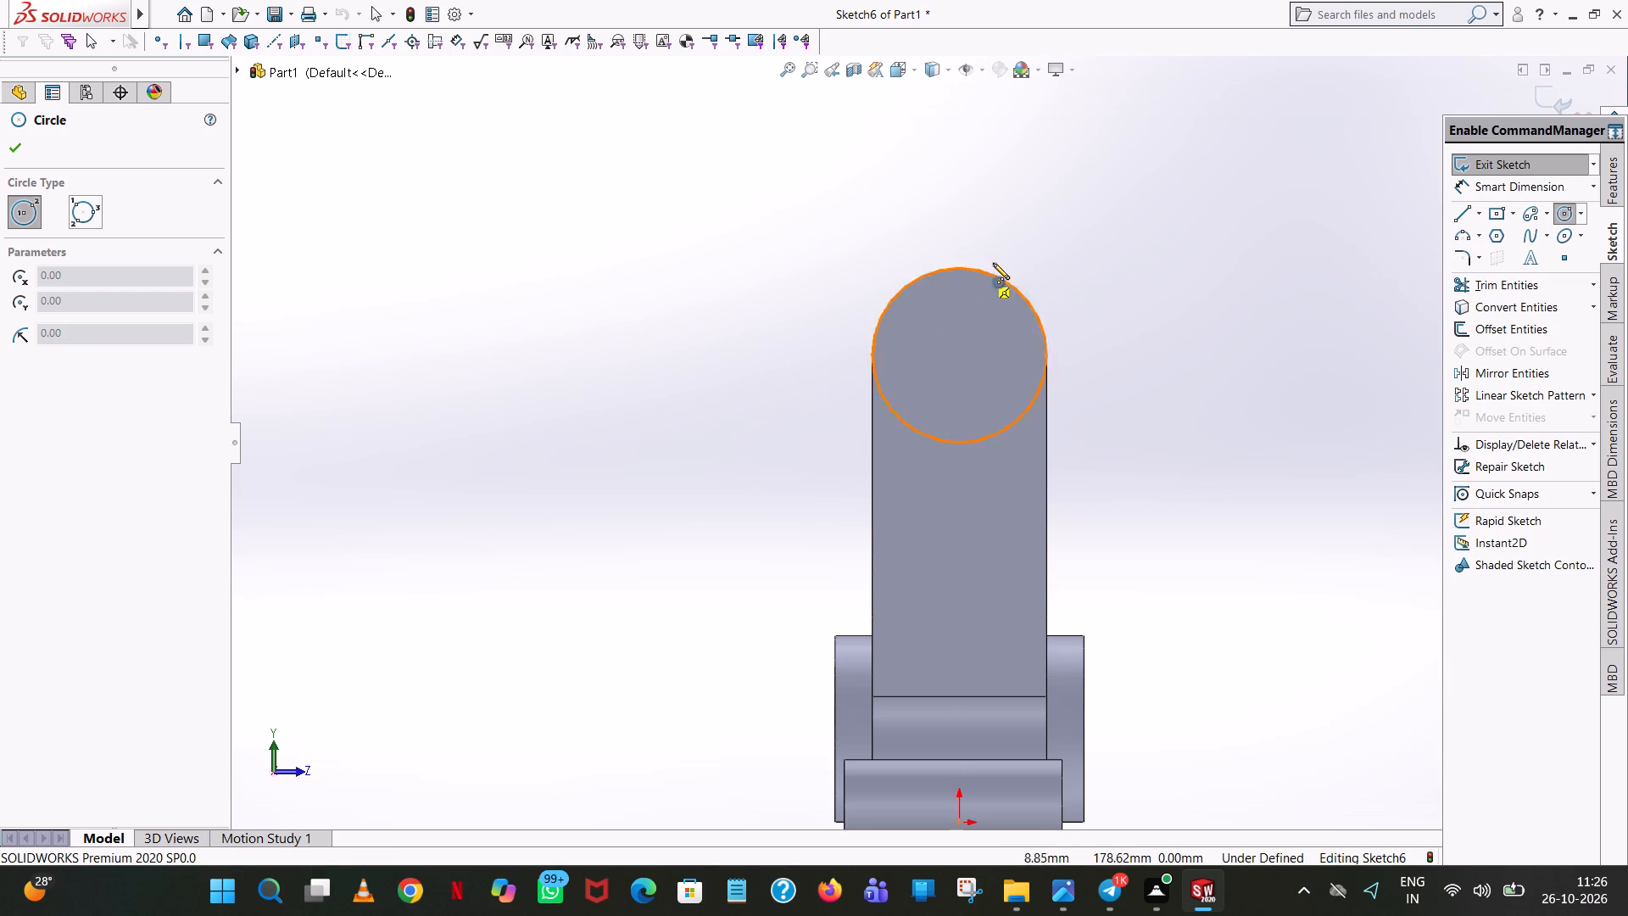
pyautogui.click(956, 352)
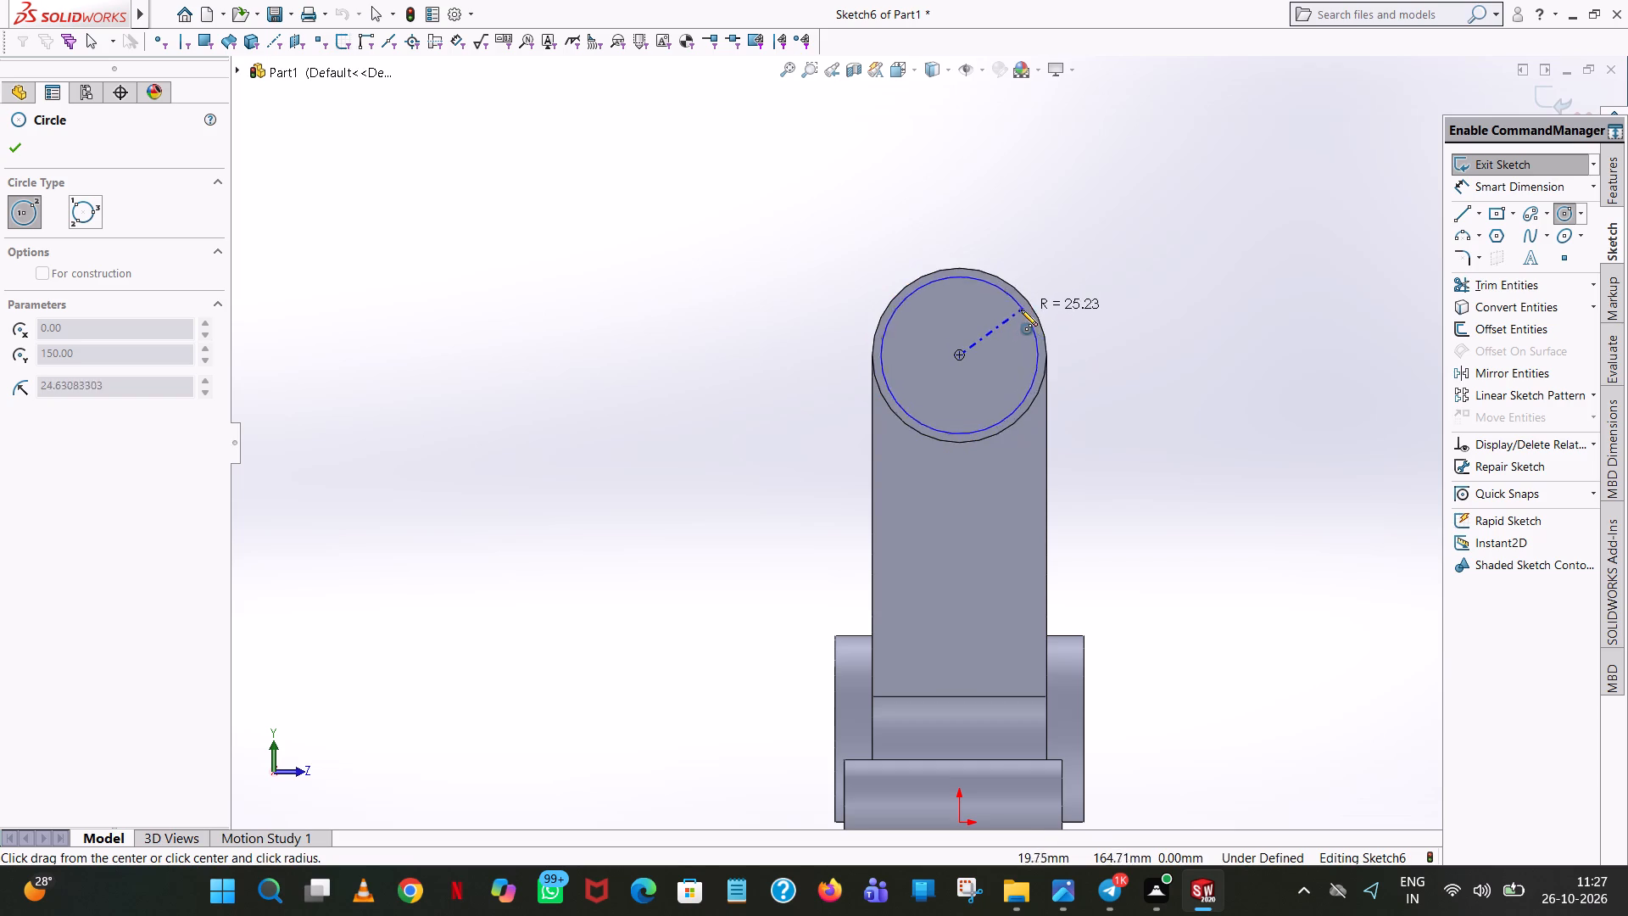
pyautogui.click(995, 333)
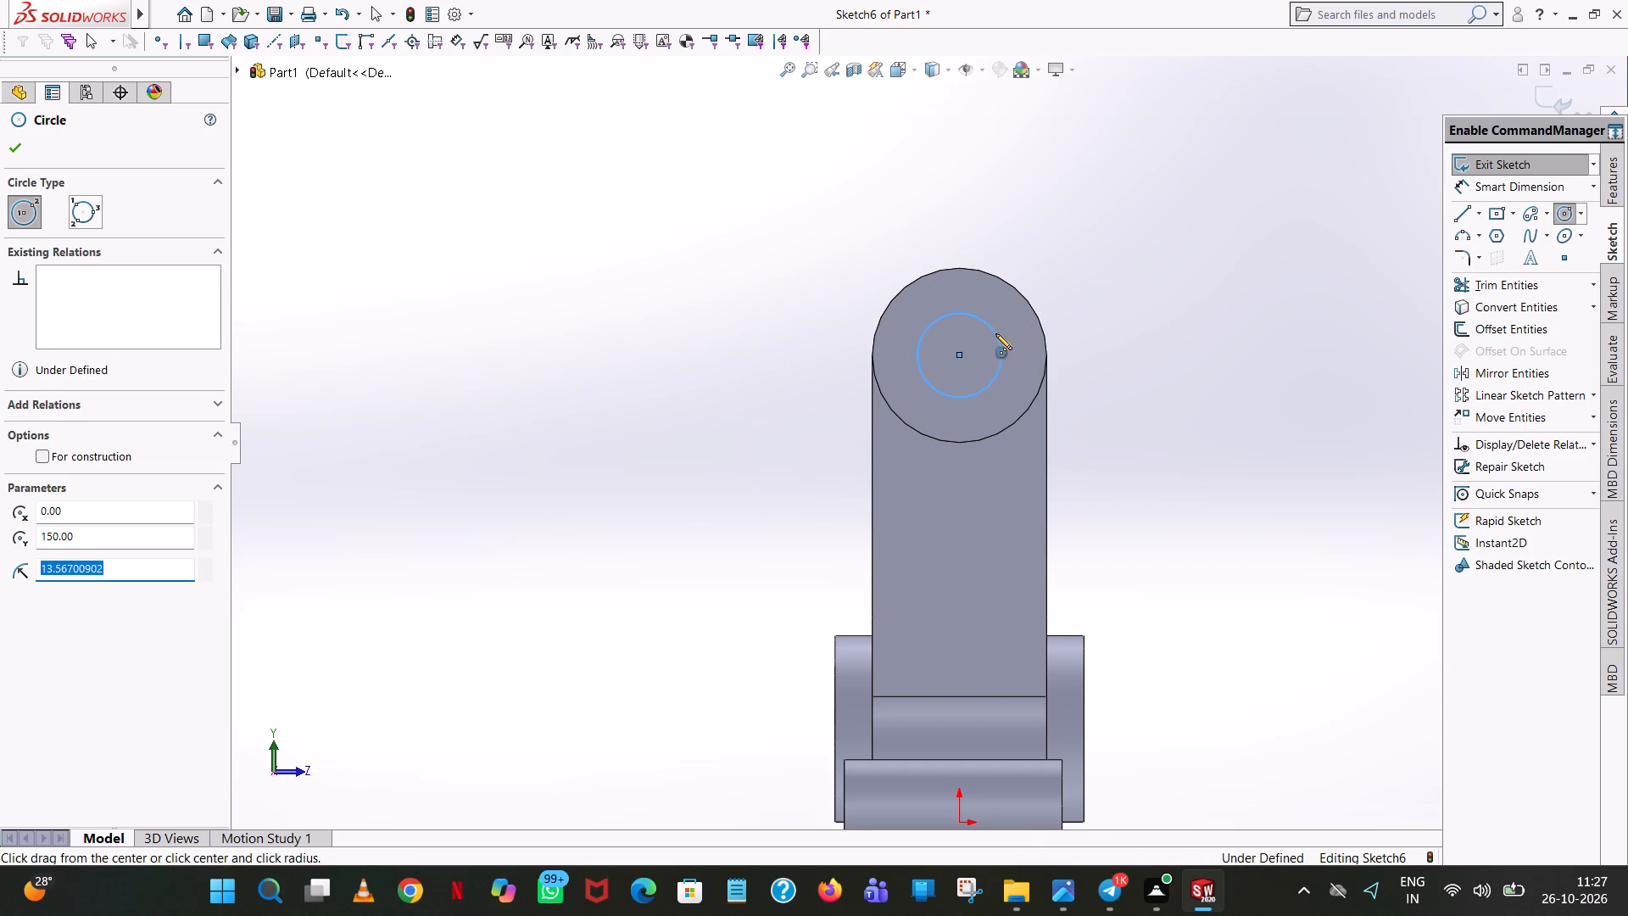
pyautogui.press('1')
pyautogui.press('0')
pyautogui.press('Return')
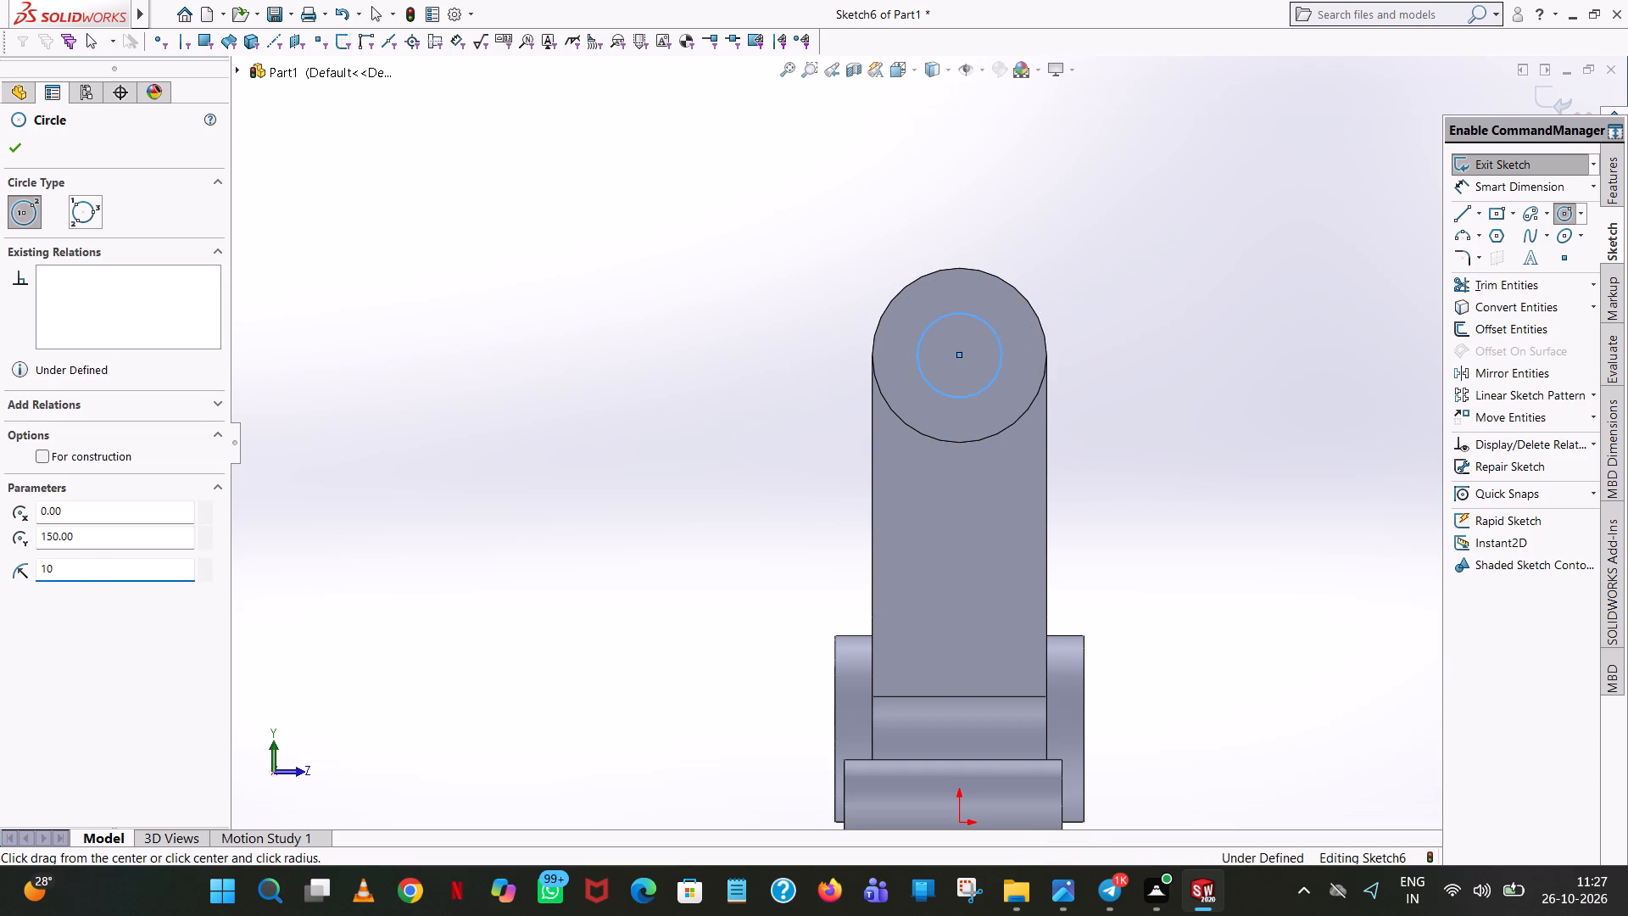
pyautogui.rightClick(995, 333)
pyautogui.click(1048, 349)
pyautogui.click(1003, 208)
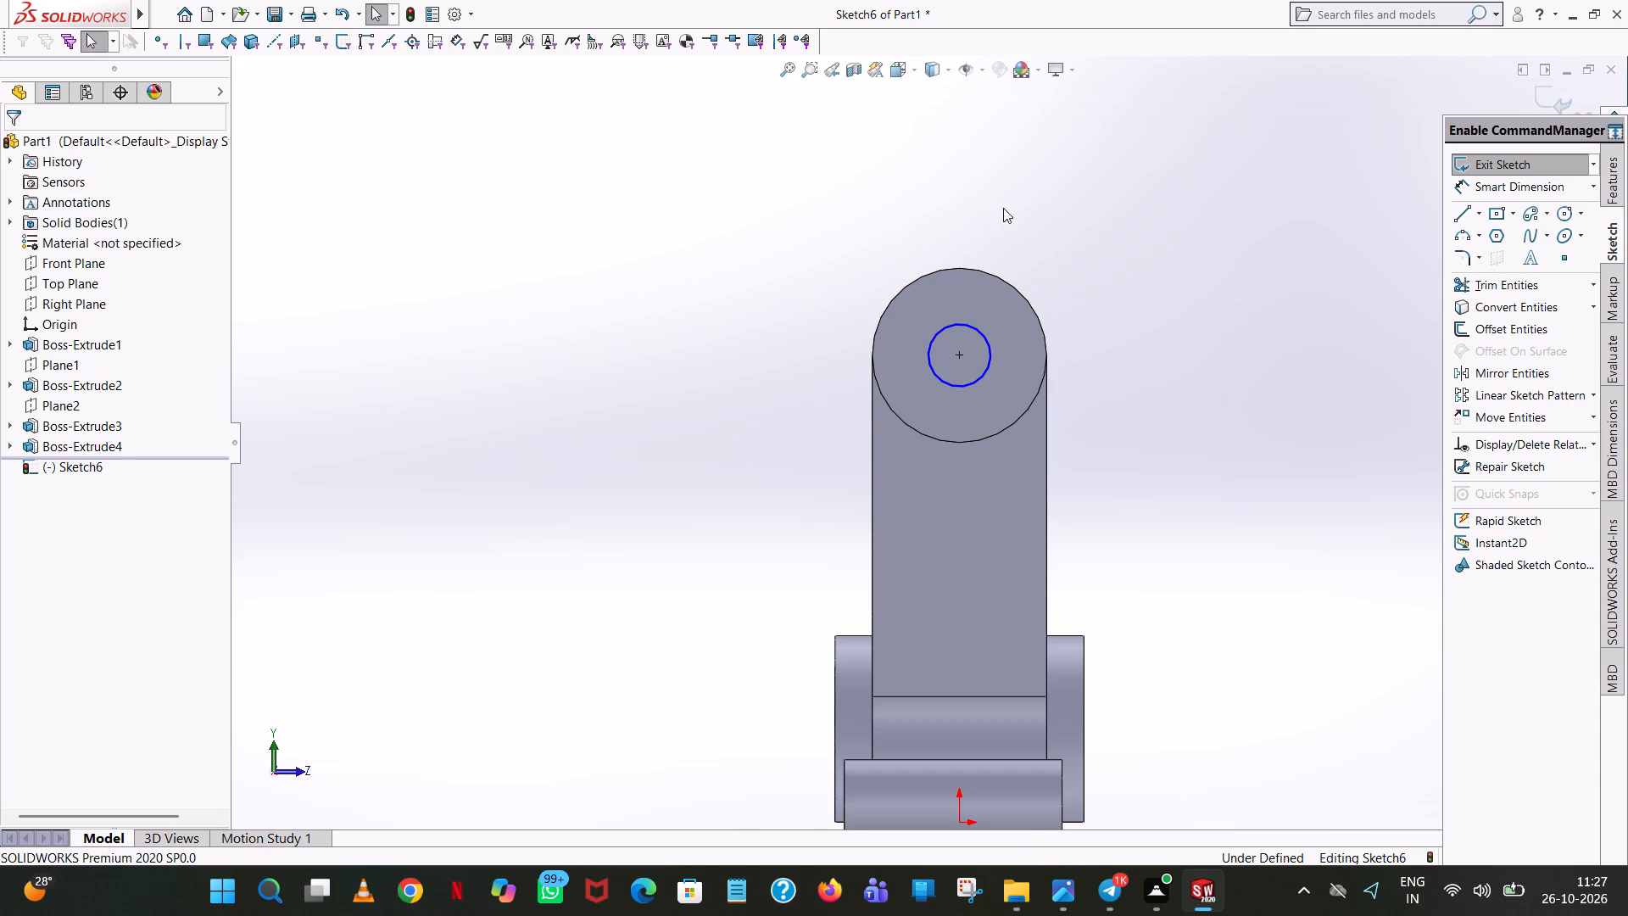
# Sketch a closed slit outline from the circle's centre up past the cylinder's edge: 2.5 mm half-base, 5 mm top, about 31.8 mm high.
pyautogui.click(1458, 216)
pyautogui.scroll(-2, 933, 342)
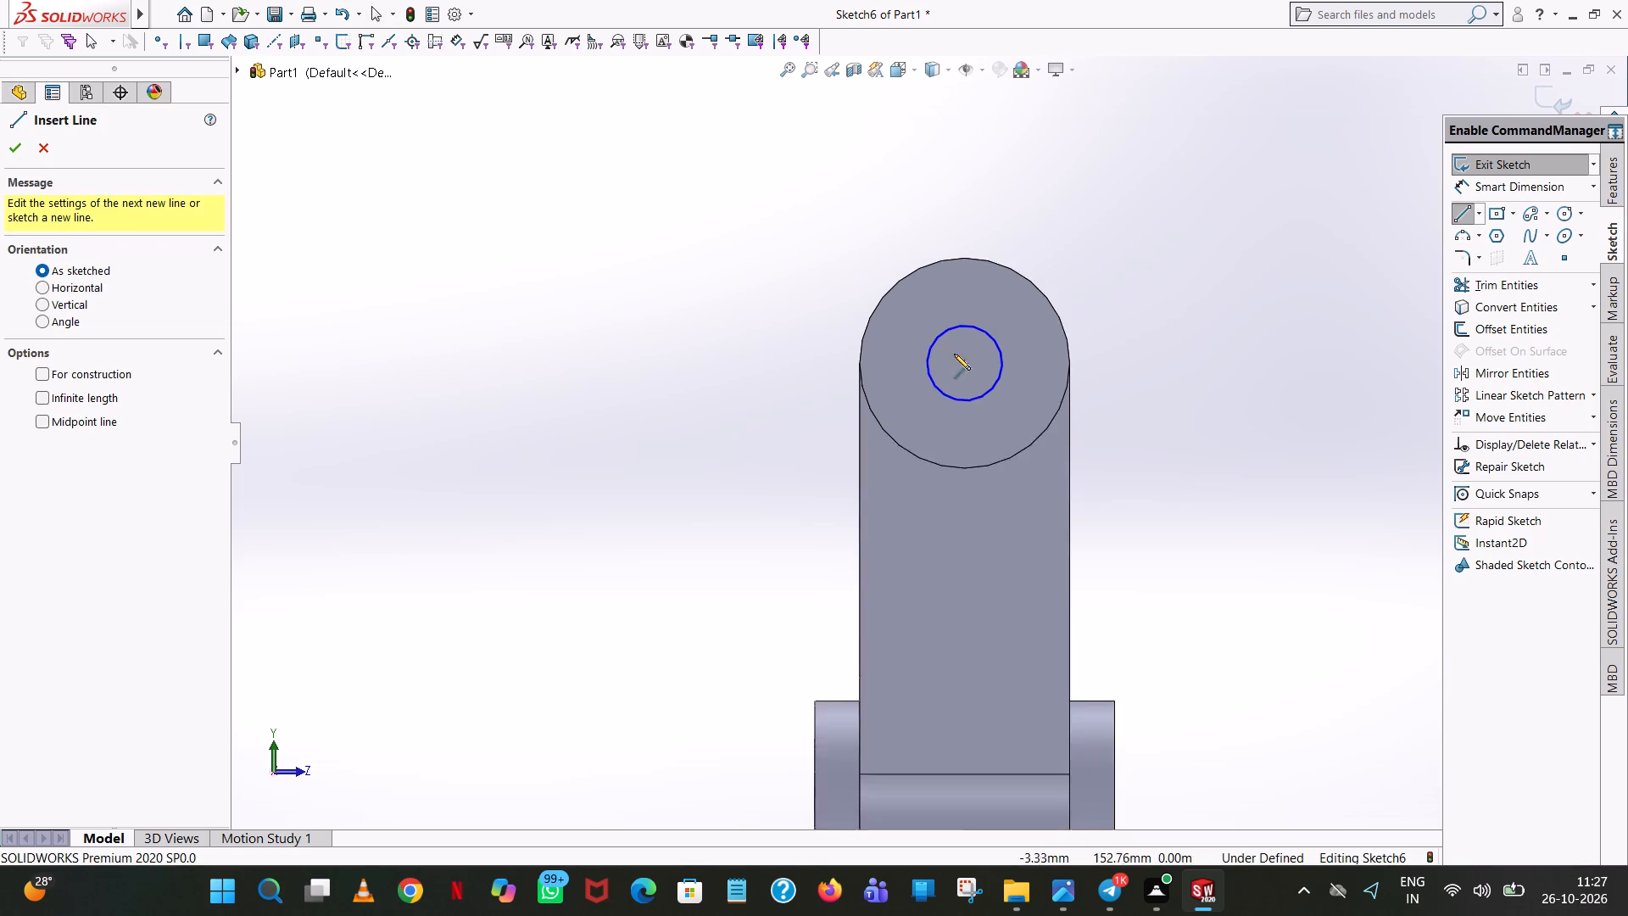
pyautogui.scroll(-3, 954, 354)
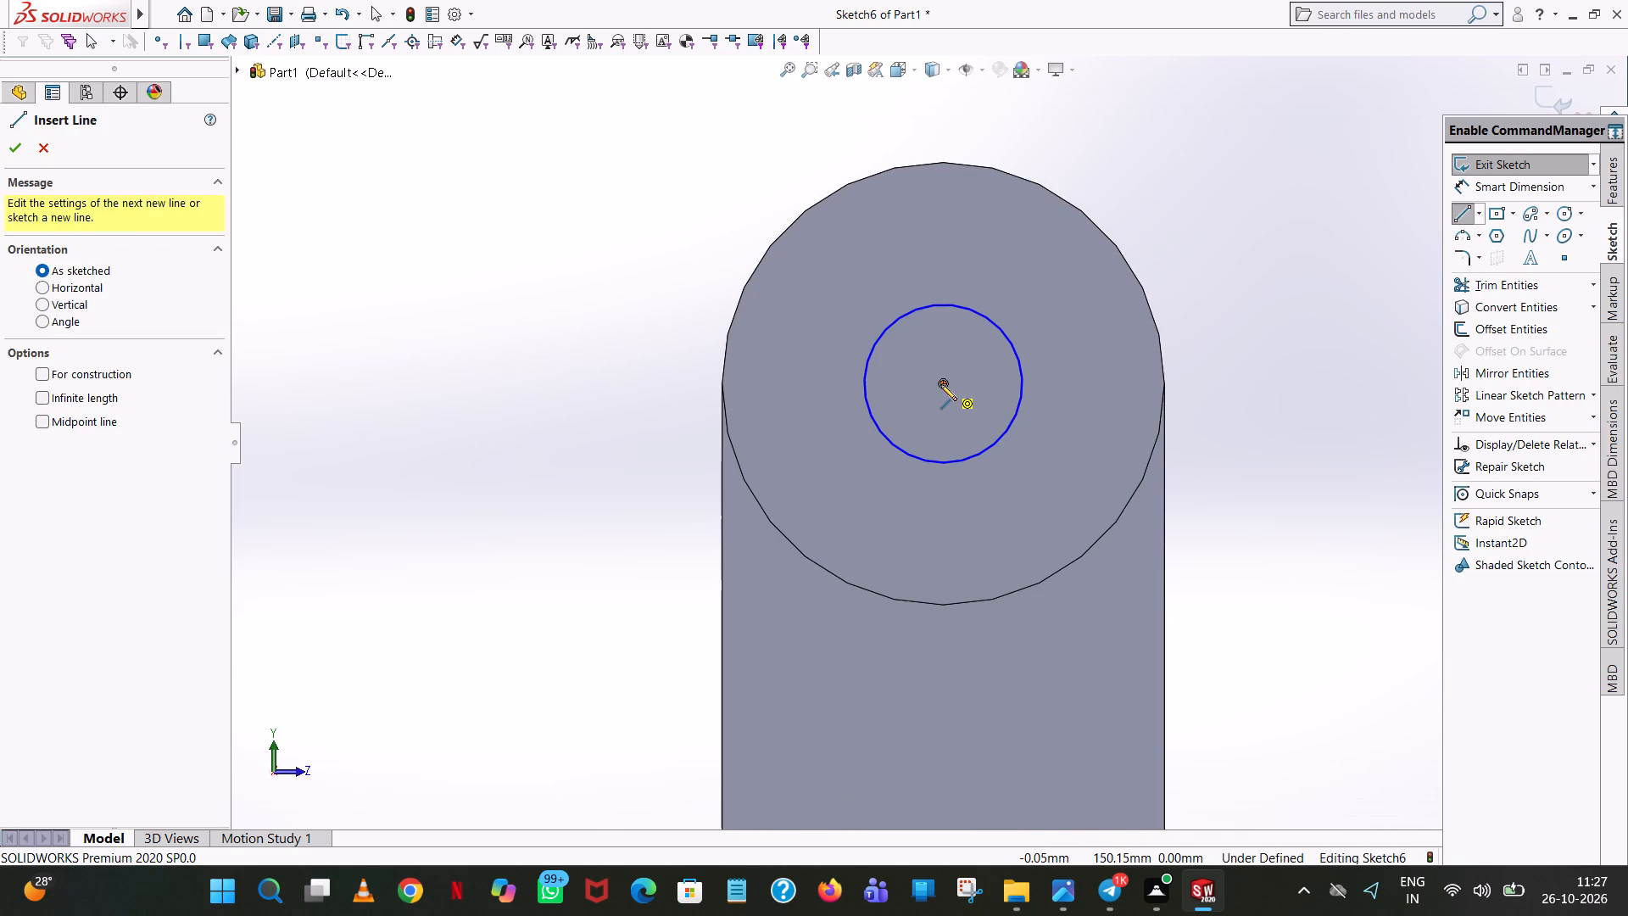
pyautogui.click(940, 384)
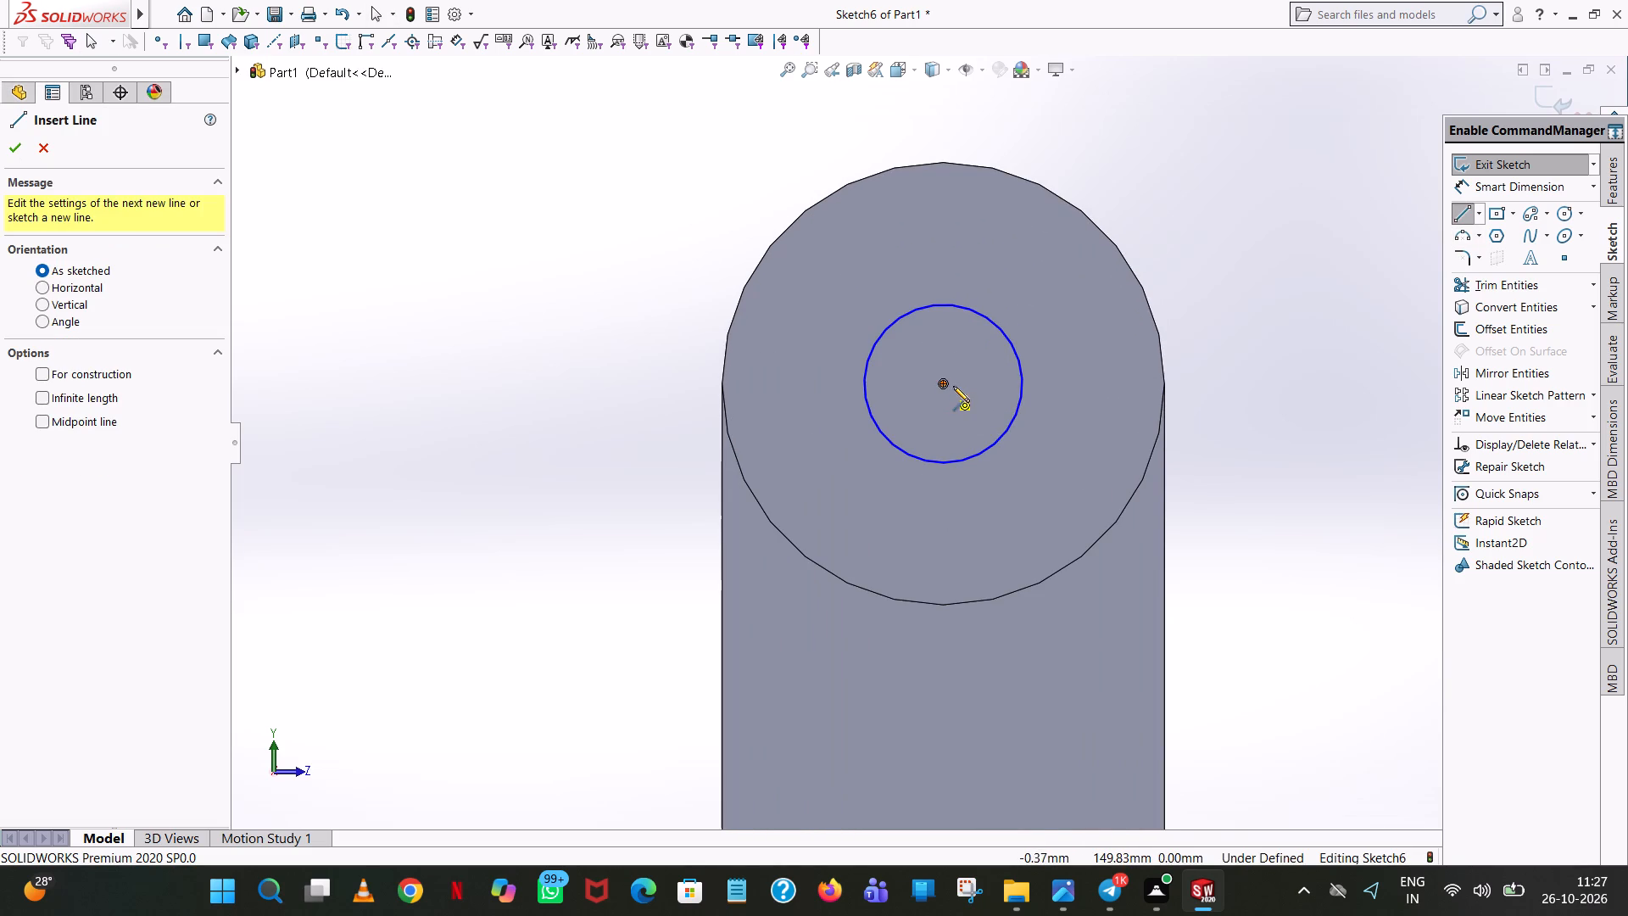
pyautogui.click(974, 386)
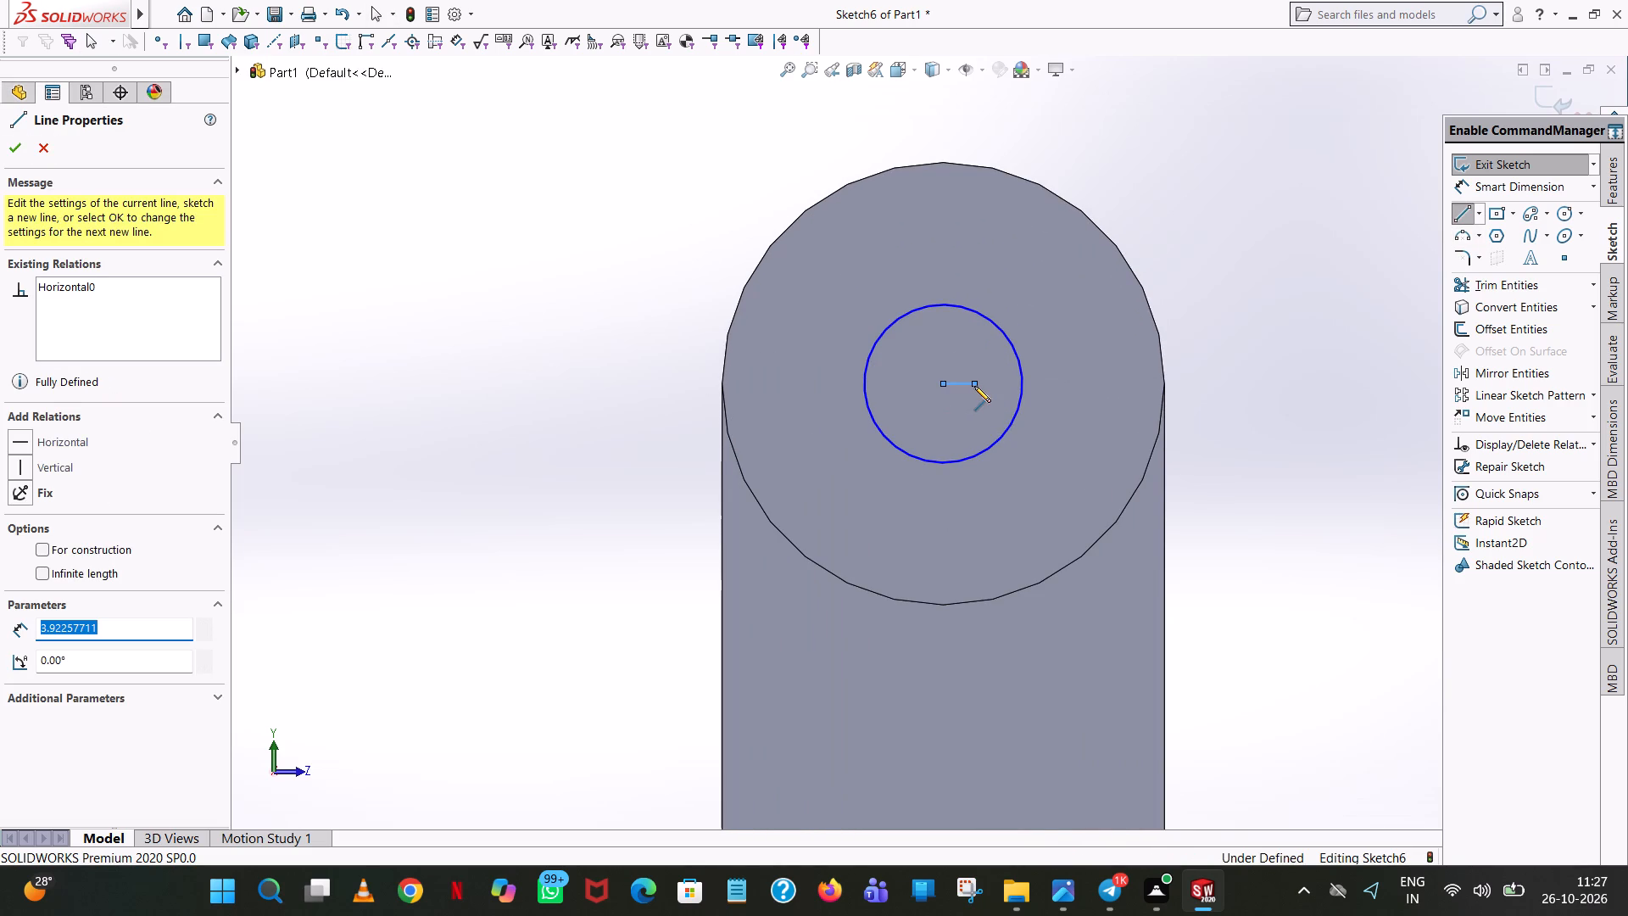
pyautogui.write('2.5')
pyautogui.press('Return')
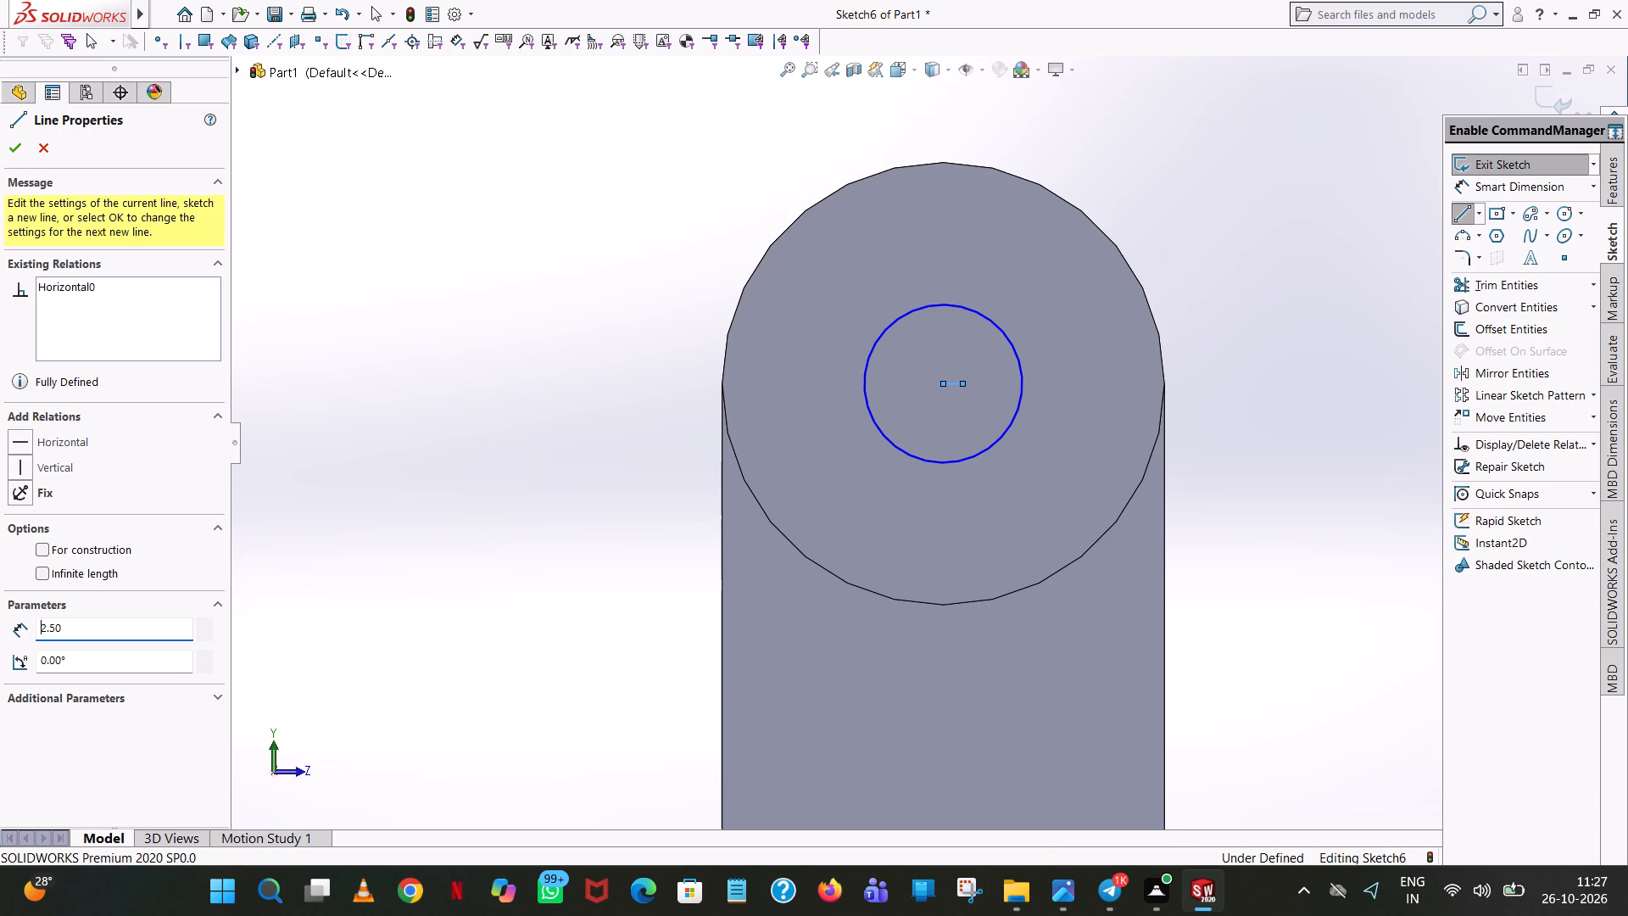
pyautogui.click(960, 132)
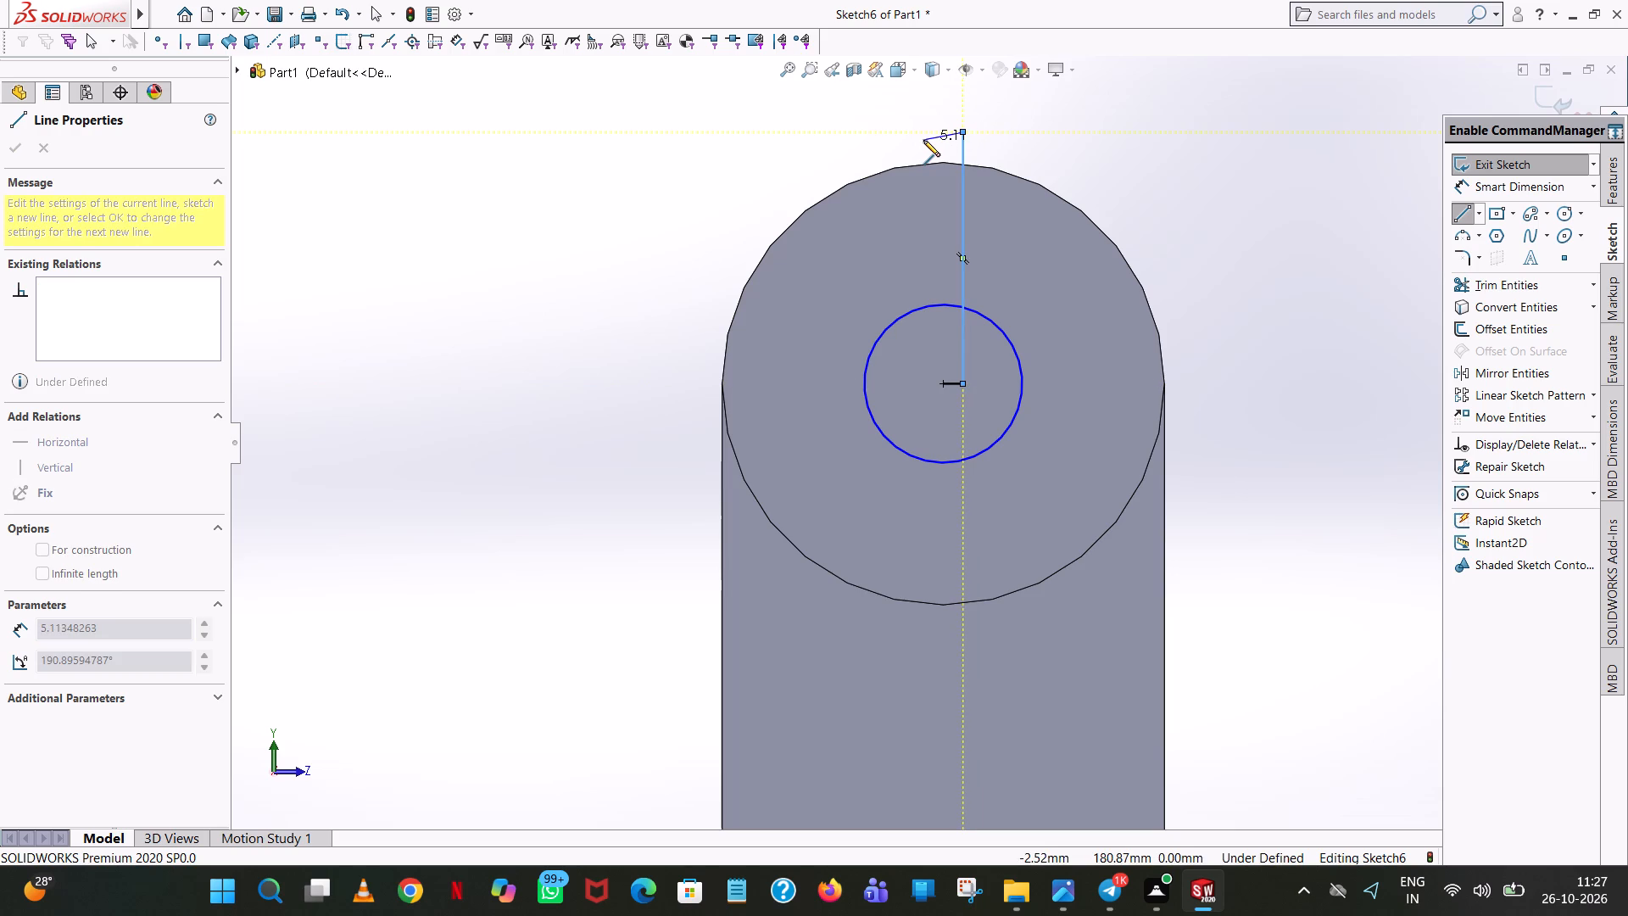
pyautogui.click(920, 131)
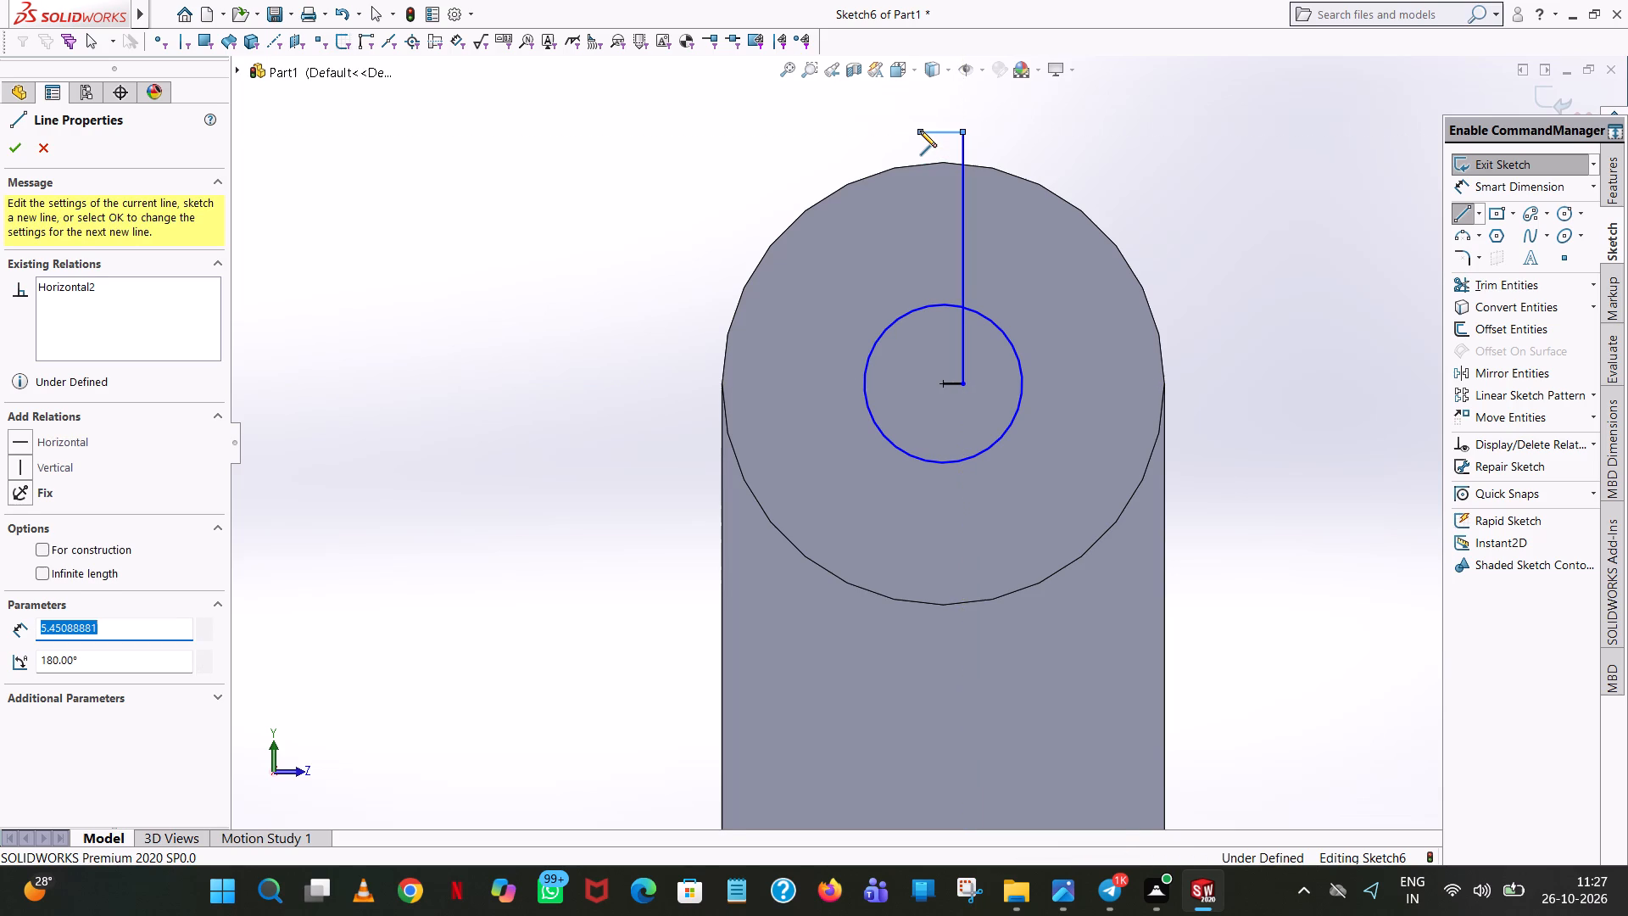
pyautogui.press('5')
pyautogui.press('Return')
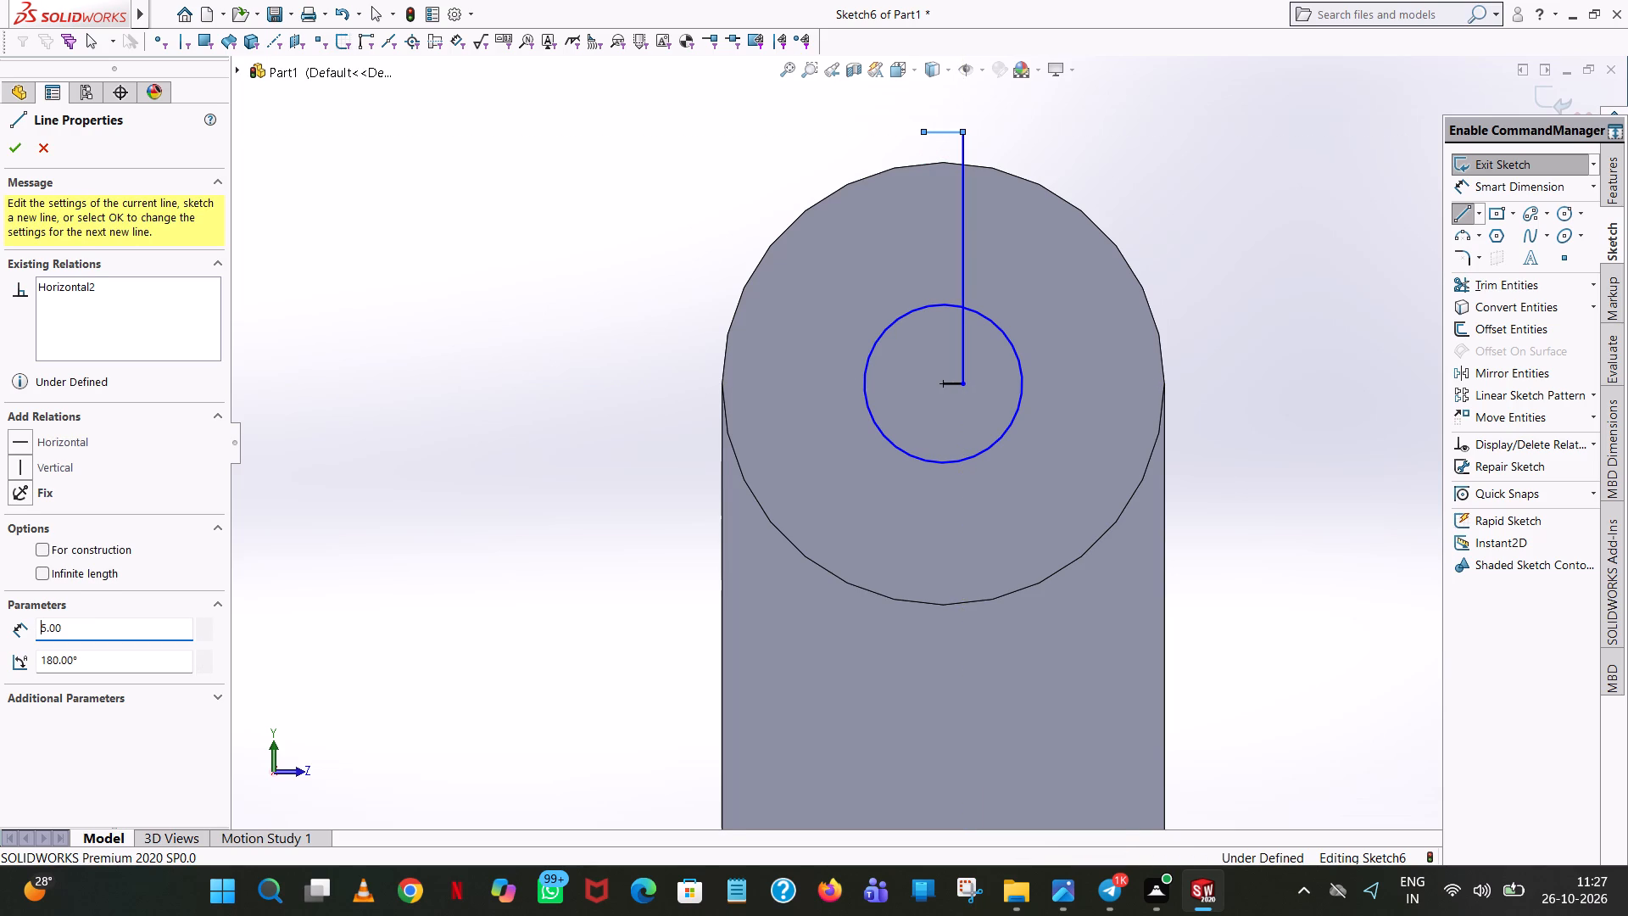
pyautogui.click(925, 385)
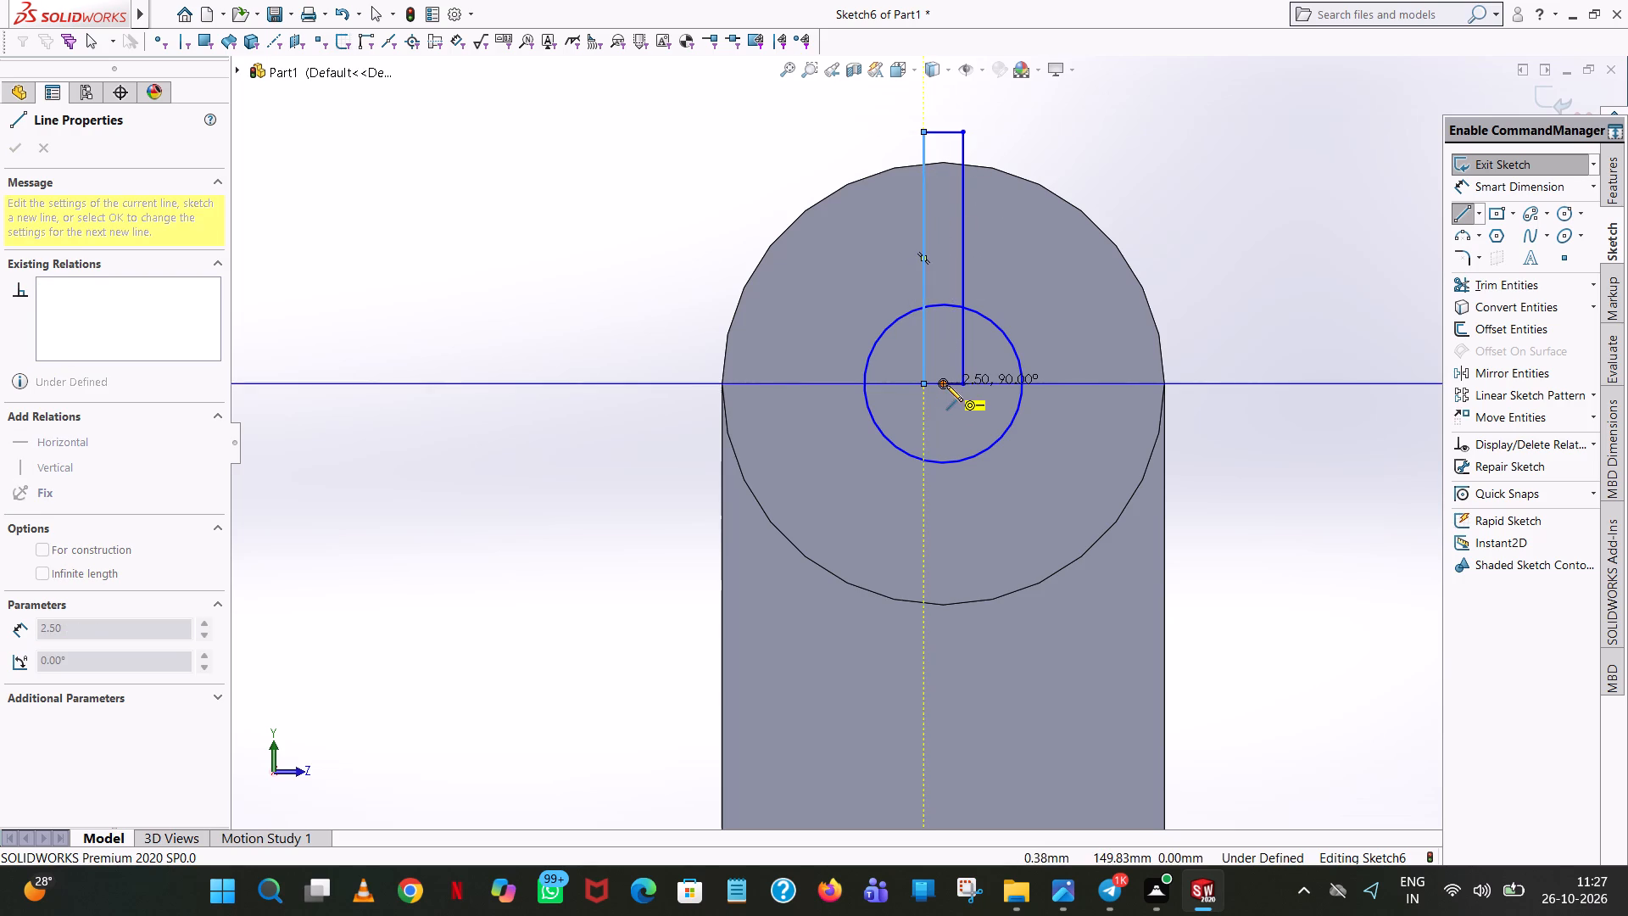
pyautogui.click(946, 385)
pyautogui.rightClick(946, 385)
pyautogui.click(1040, 399)
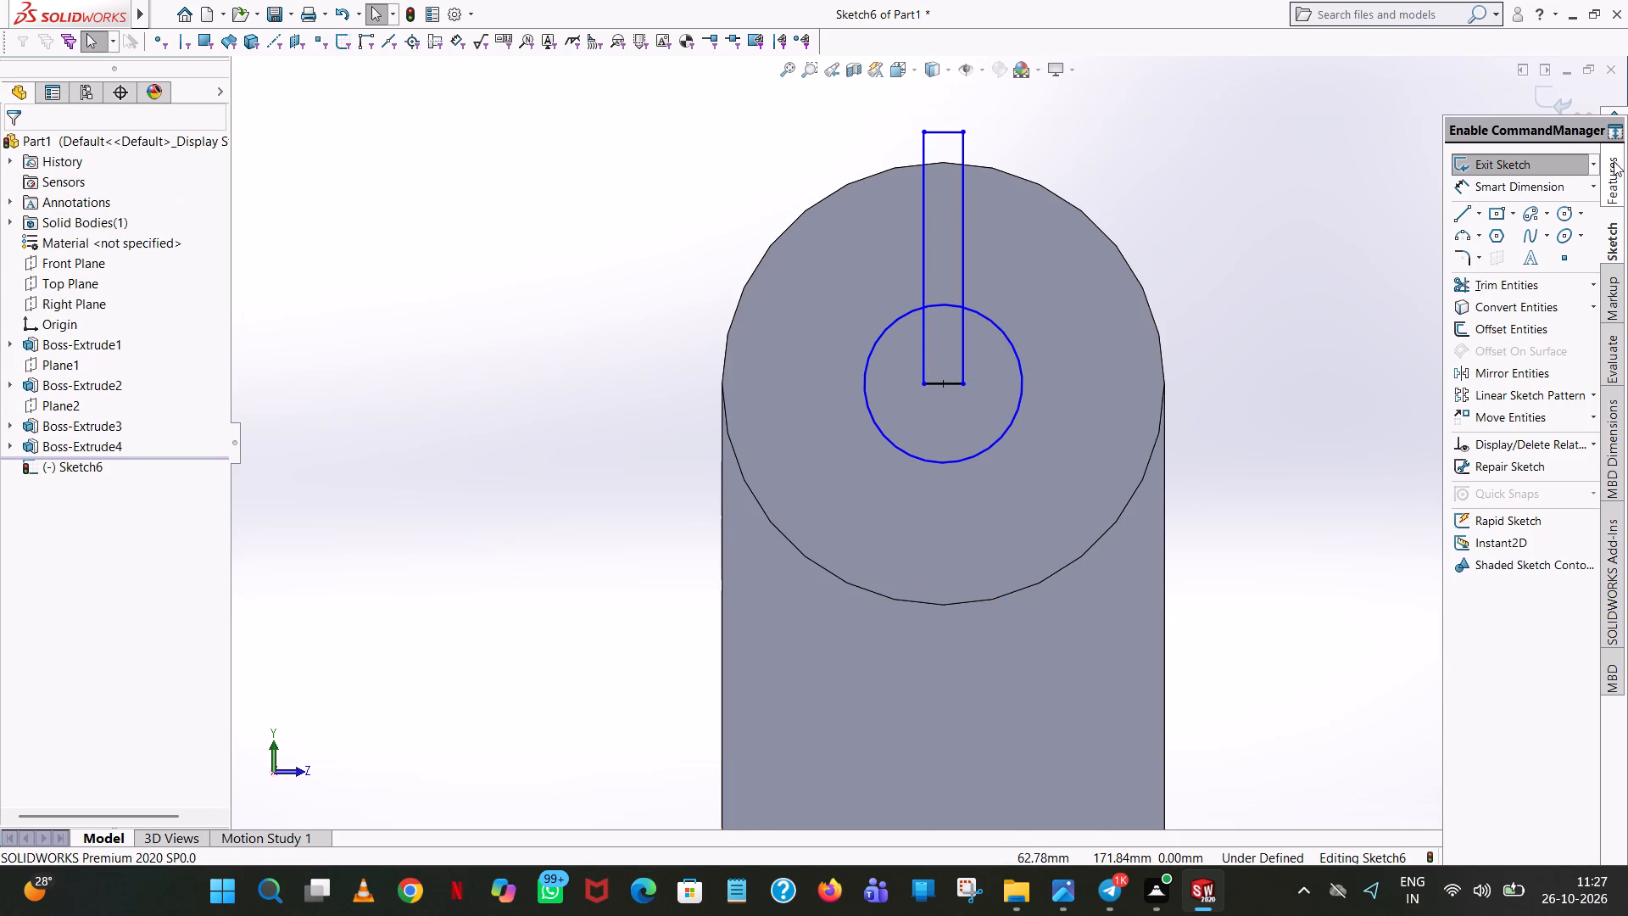
# Dimension the slit outline's height along its -Z long side and its width between the two lower corners.
pyautogui.click(1537, 182)
pyautogui.click(925, 232)
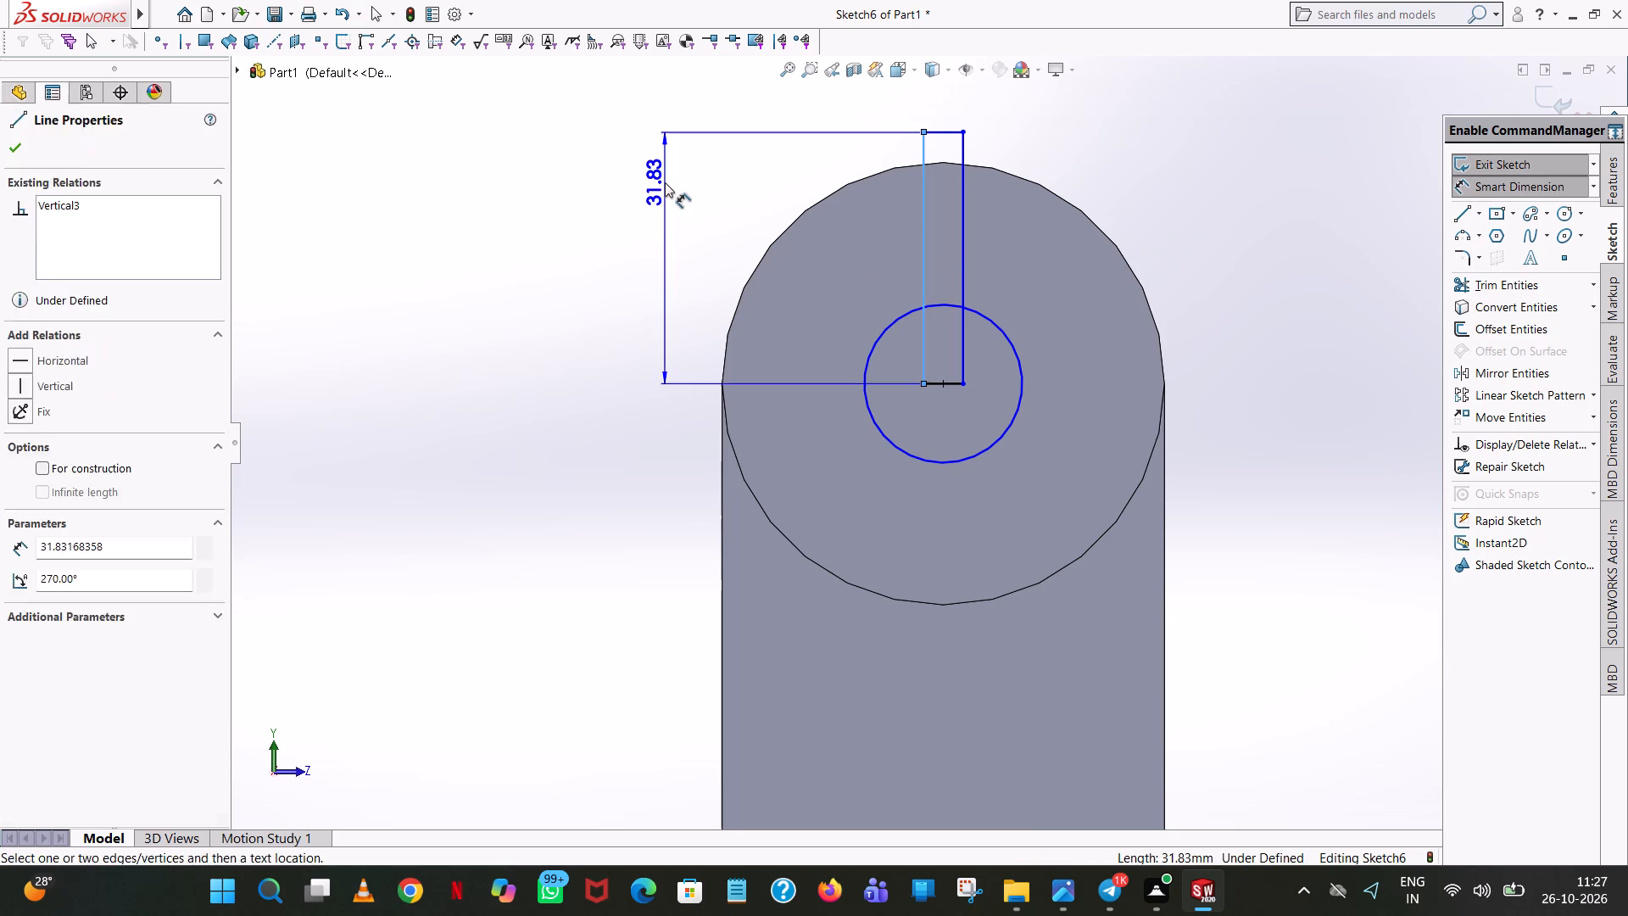
pyautogui.click(665, 182)
pyautogui.click(591, 154)
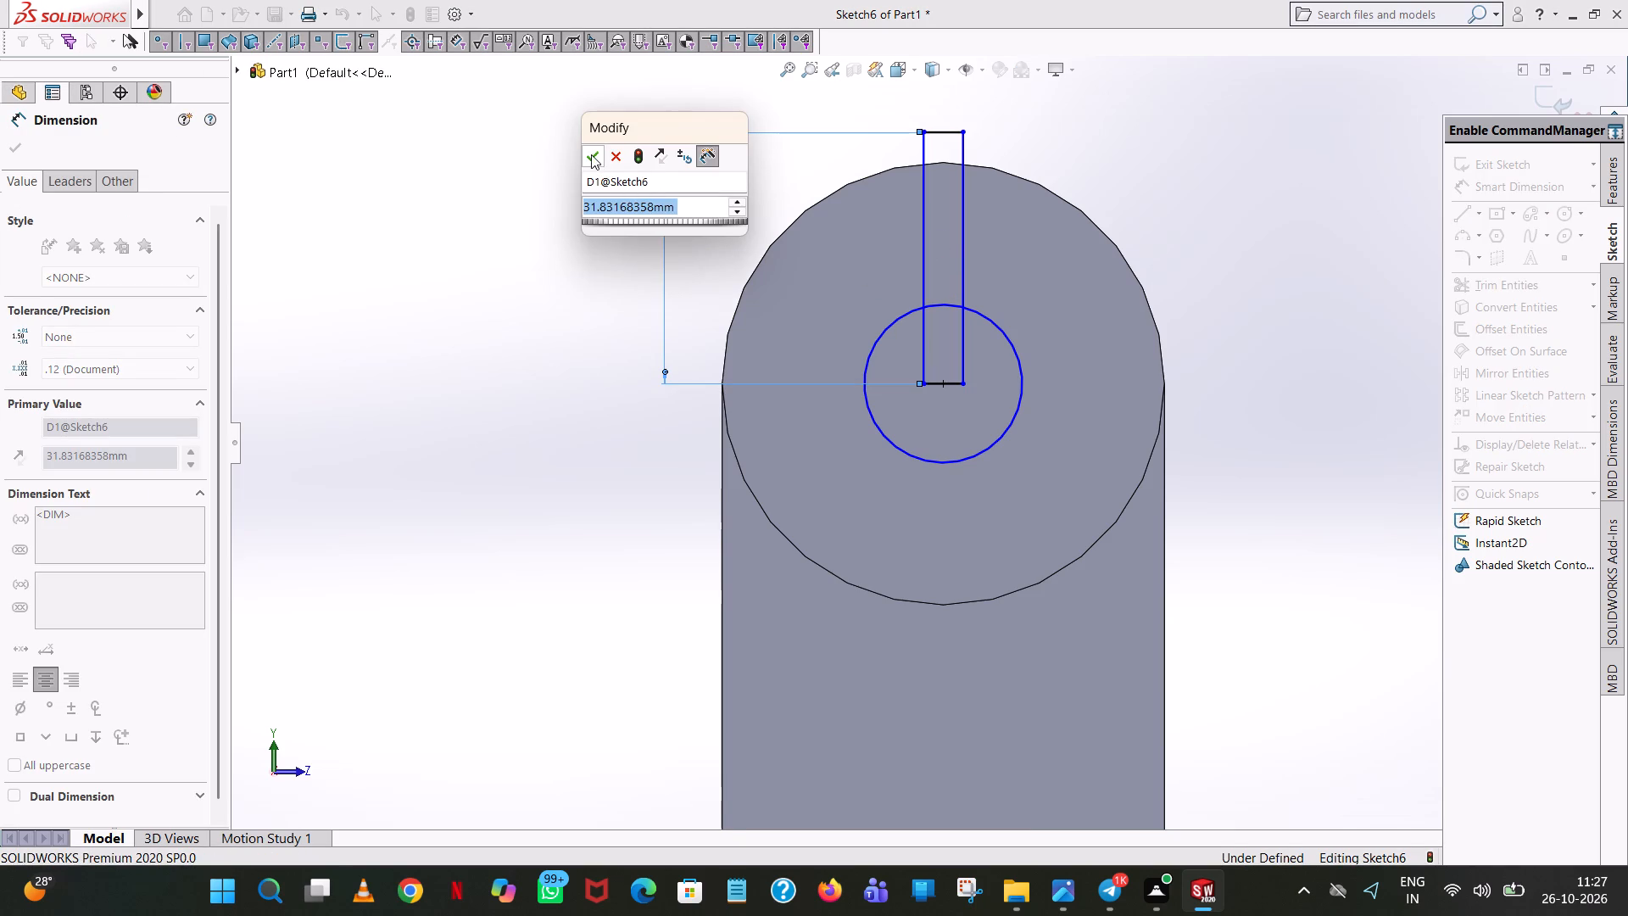
pyautogui.click(387, 211)
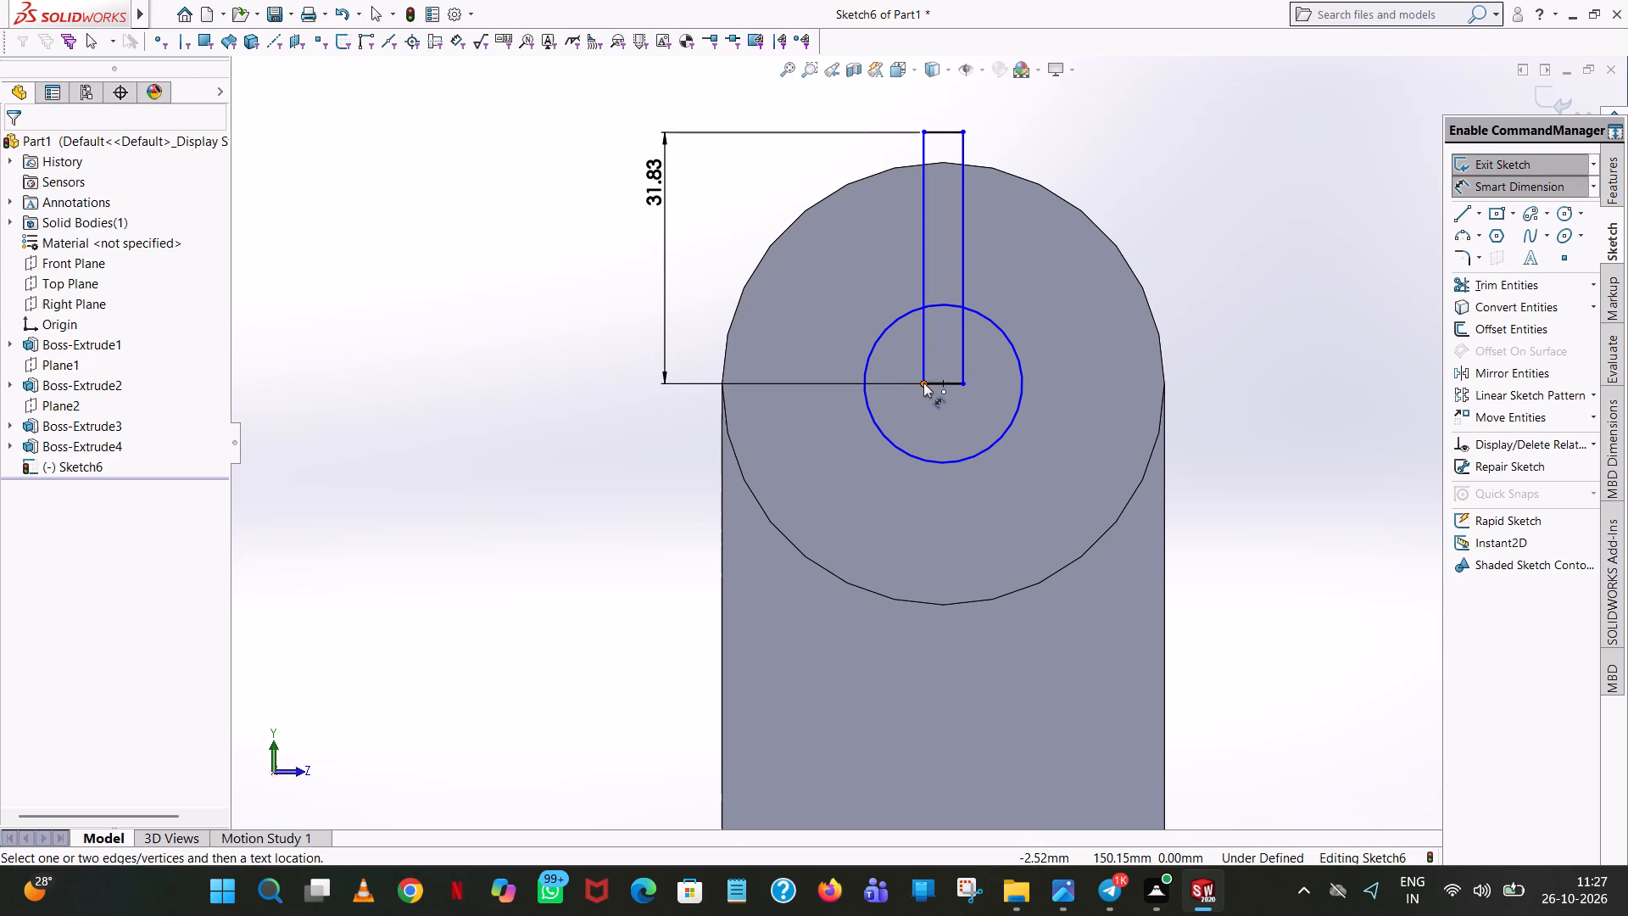
pyautogui.click(923, 383)
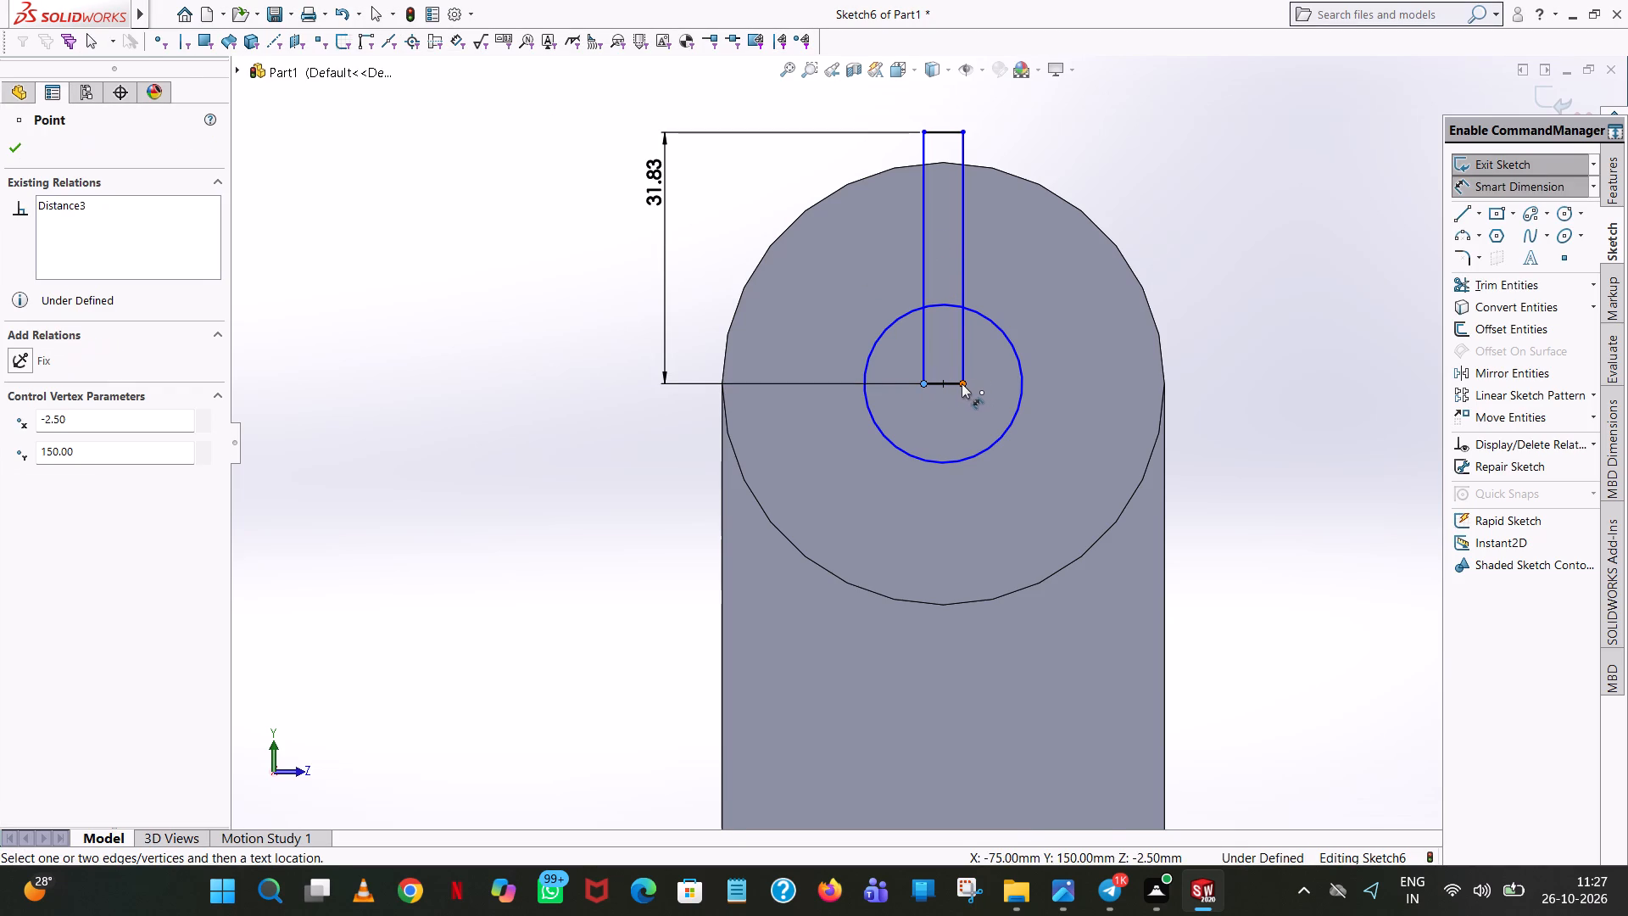
pyautogui.click(962, 383)
pyautogui.click(957, 532)
pyautogui.click(887, 503)
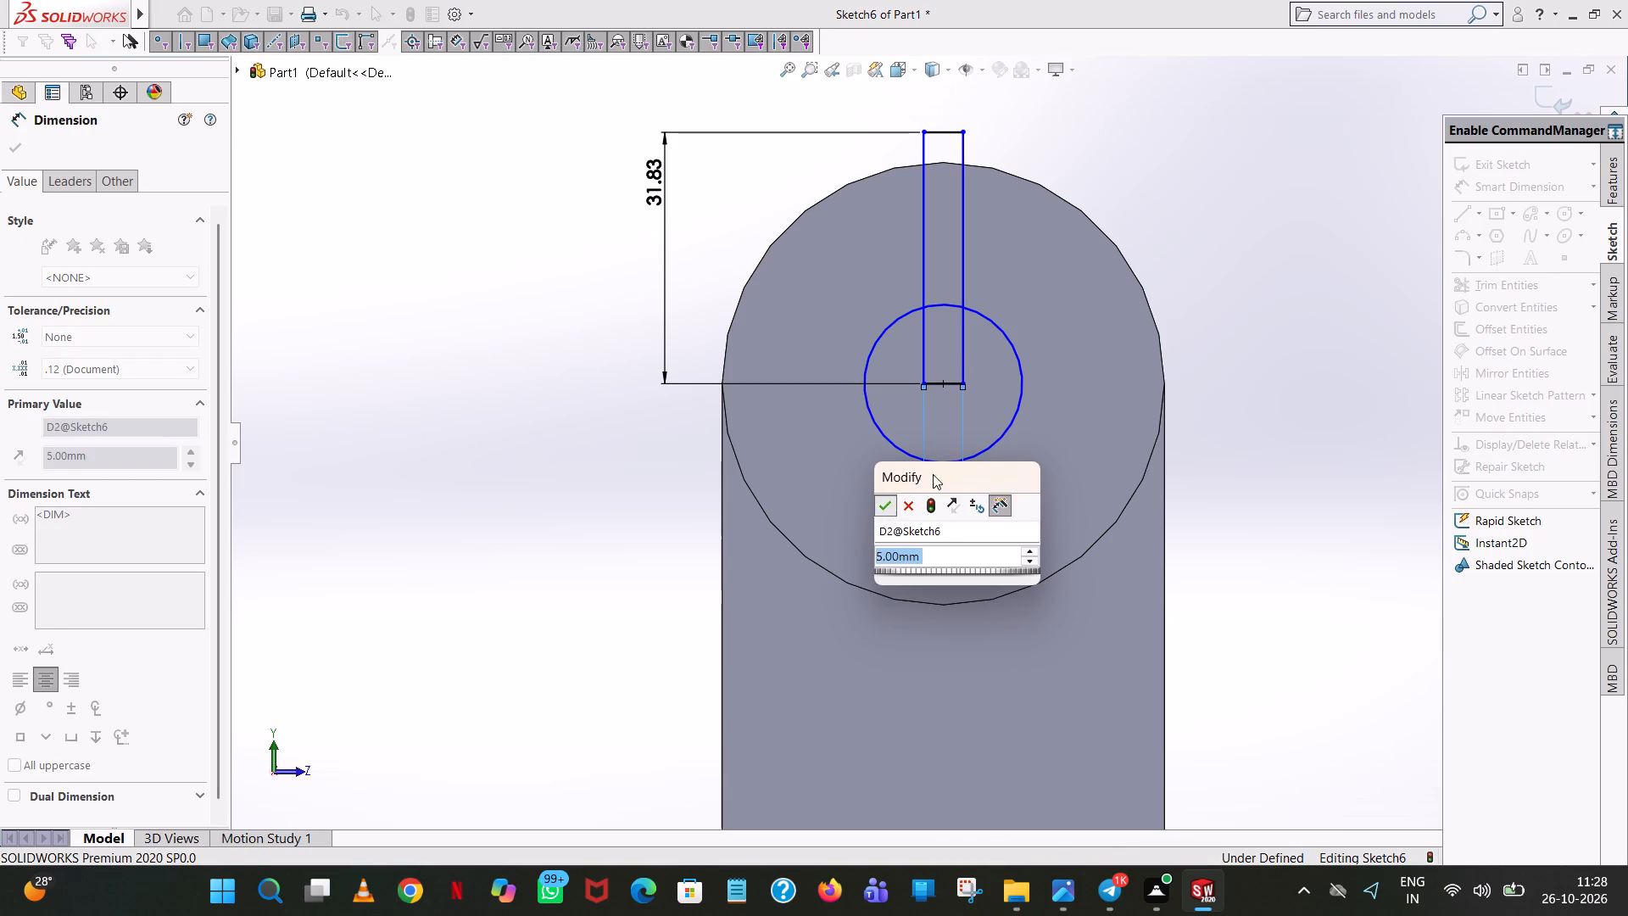
pyautogui.click(1289, 192)
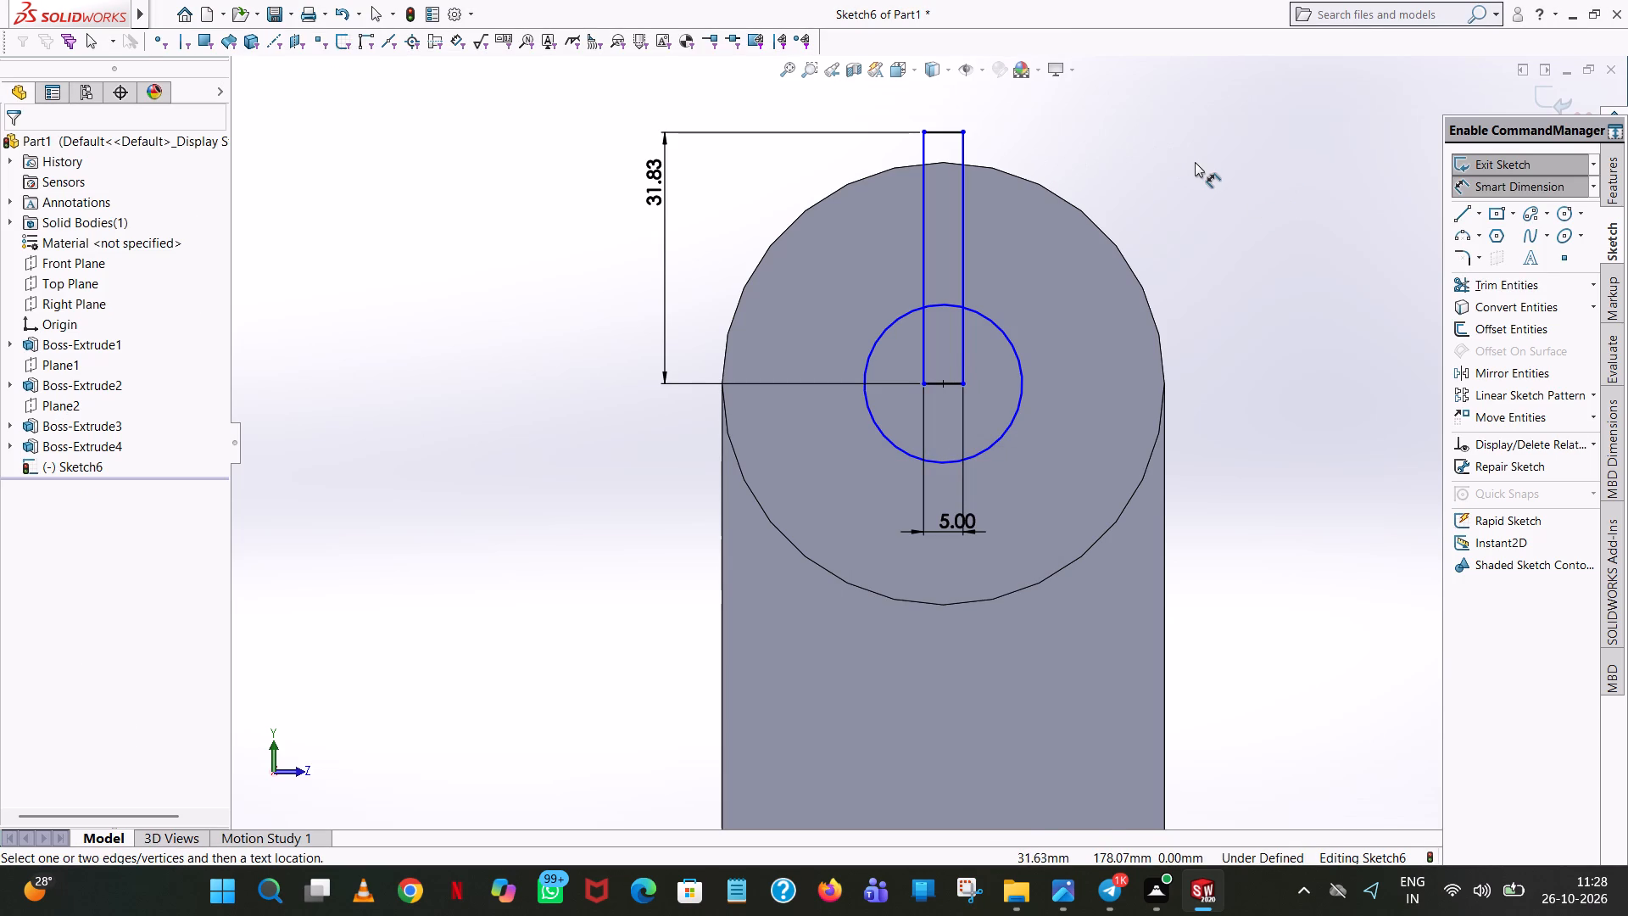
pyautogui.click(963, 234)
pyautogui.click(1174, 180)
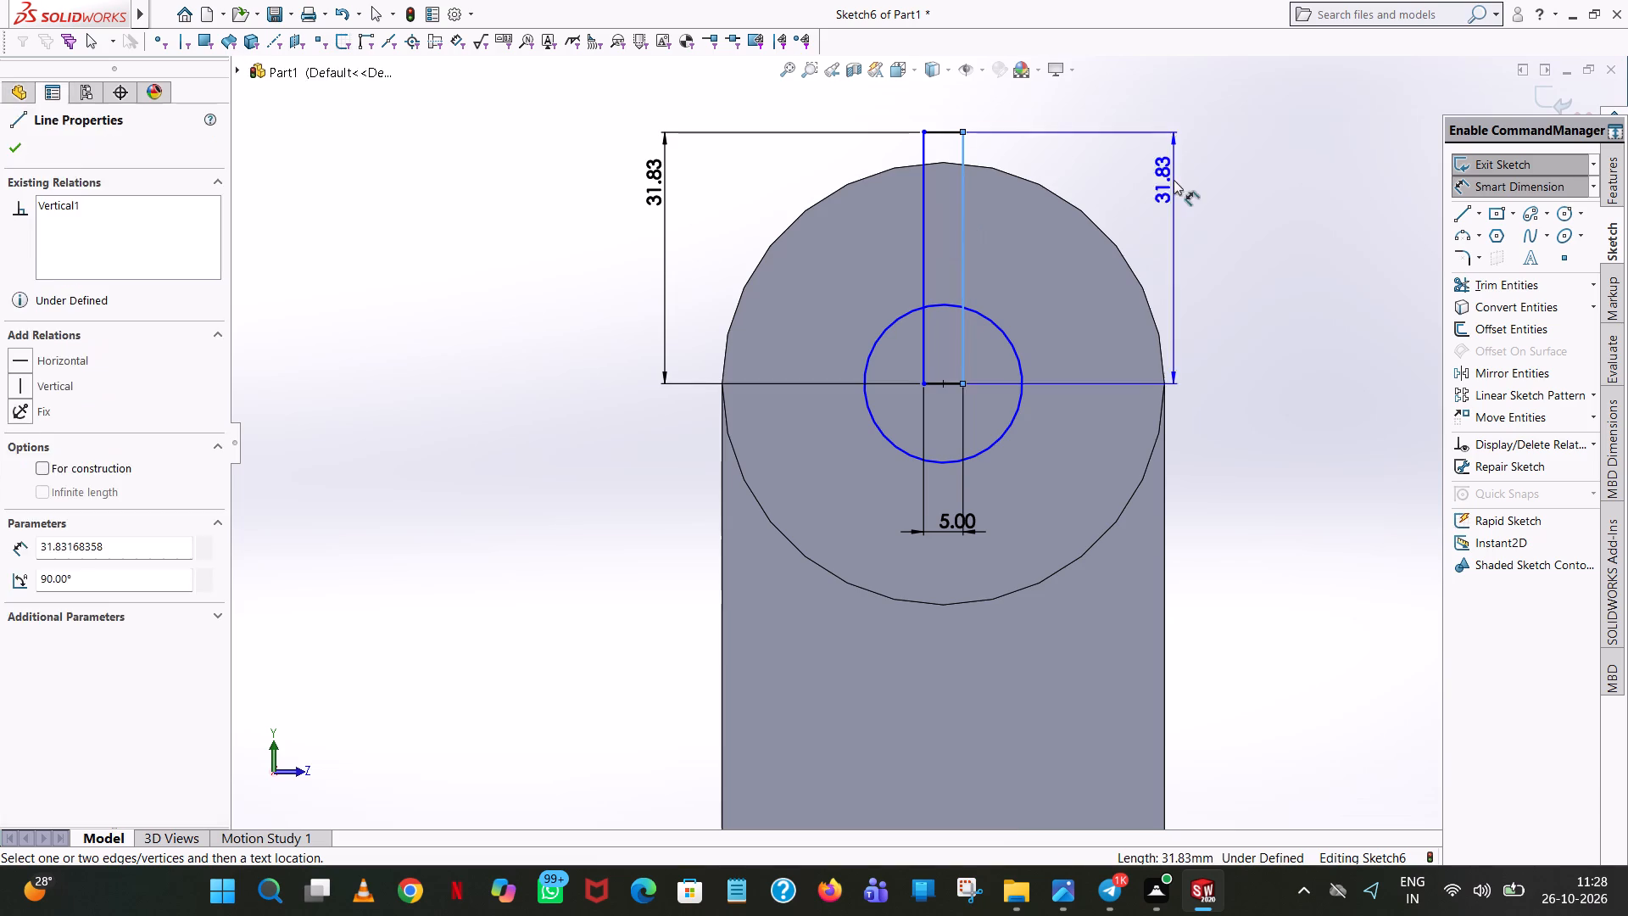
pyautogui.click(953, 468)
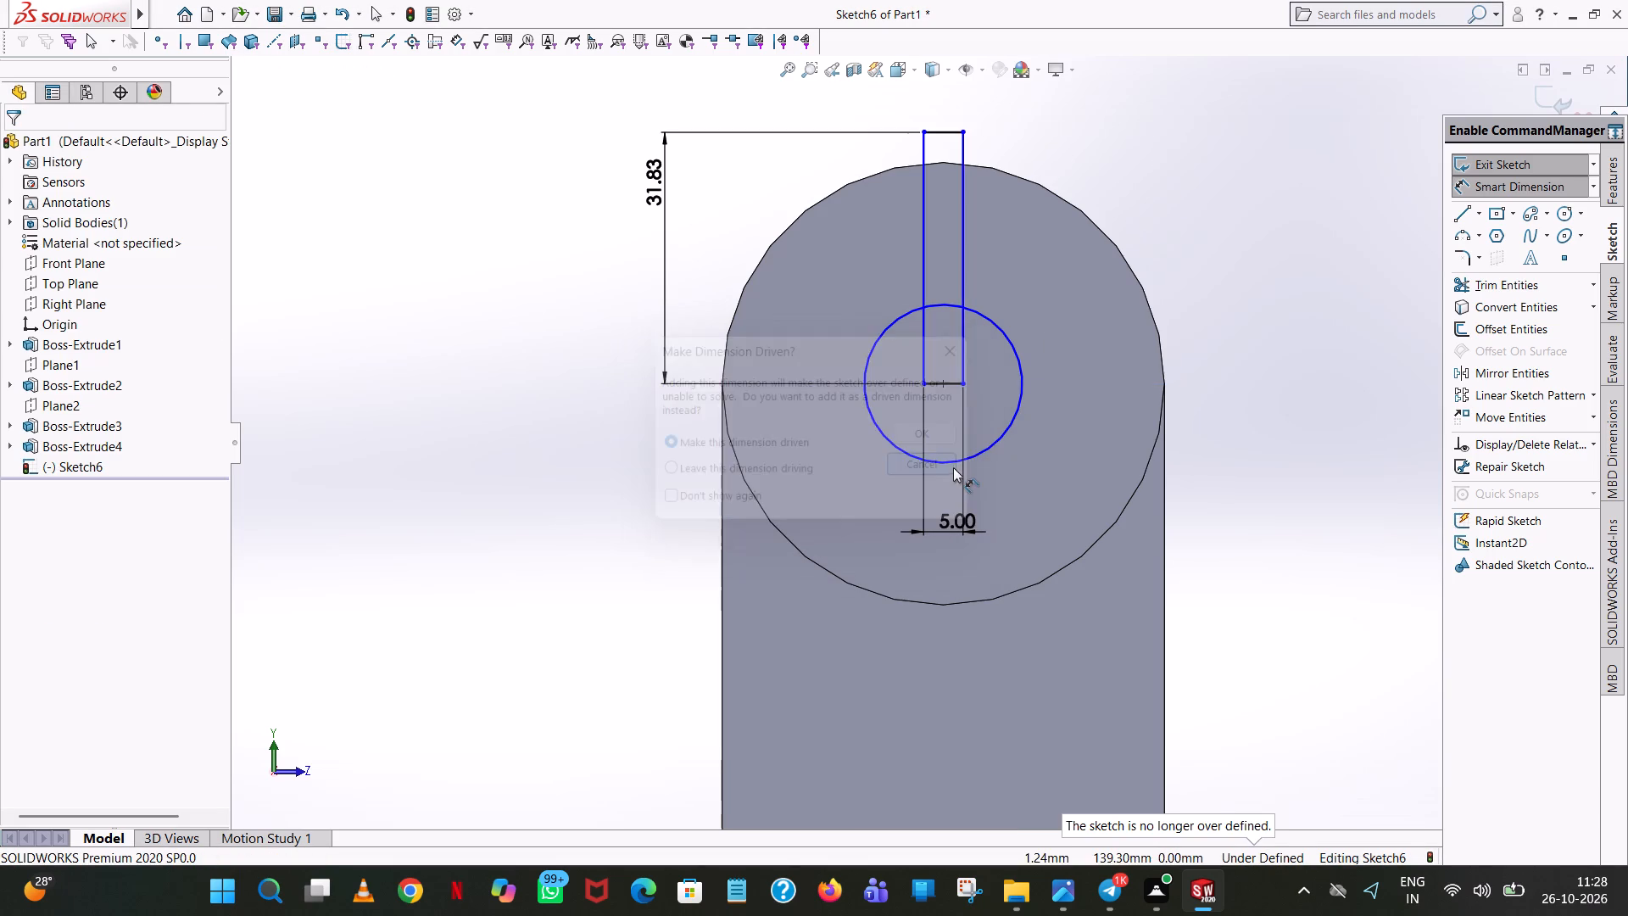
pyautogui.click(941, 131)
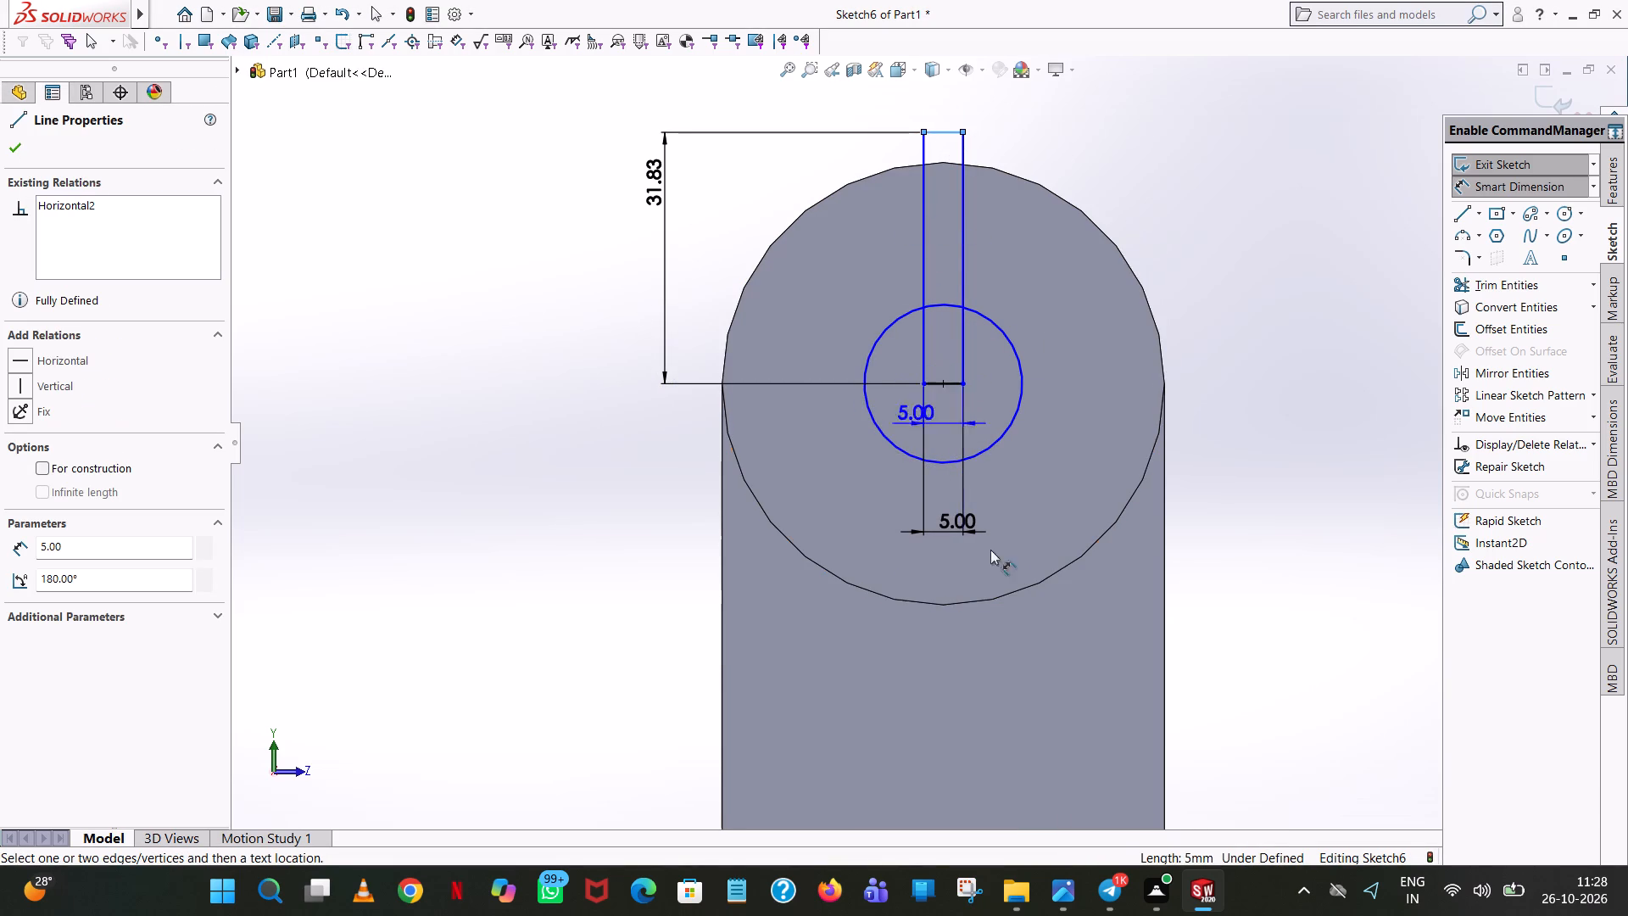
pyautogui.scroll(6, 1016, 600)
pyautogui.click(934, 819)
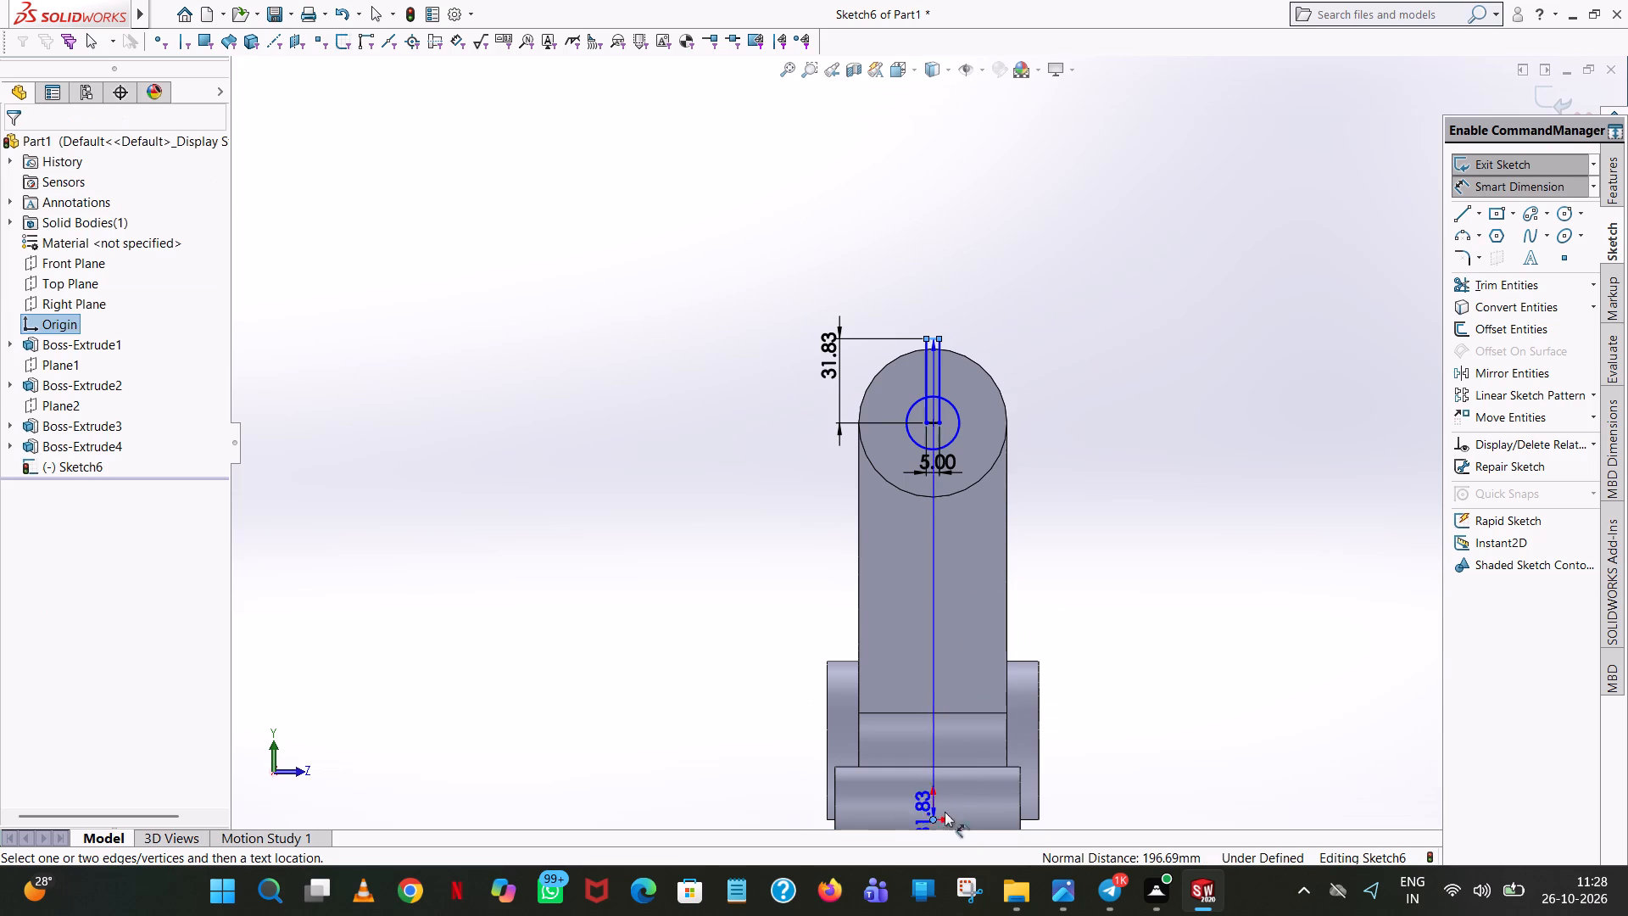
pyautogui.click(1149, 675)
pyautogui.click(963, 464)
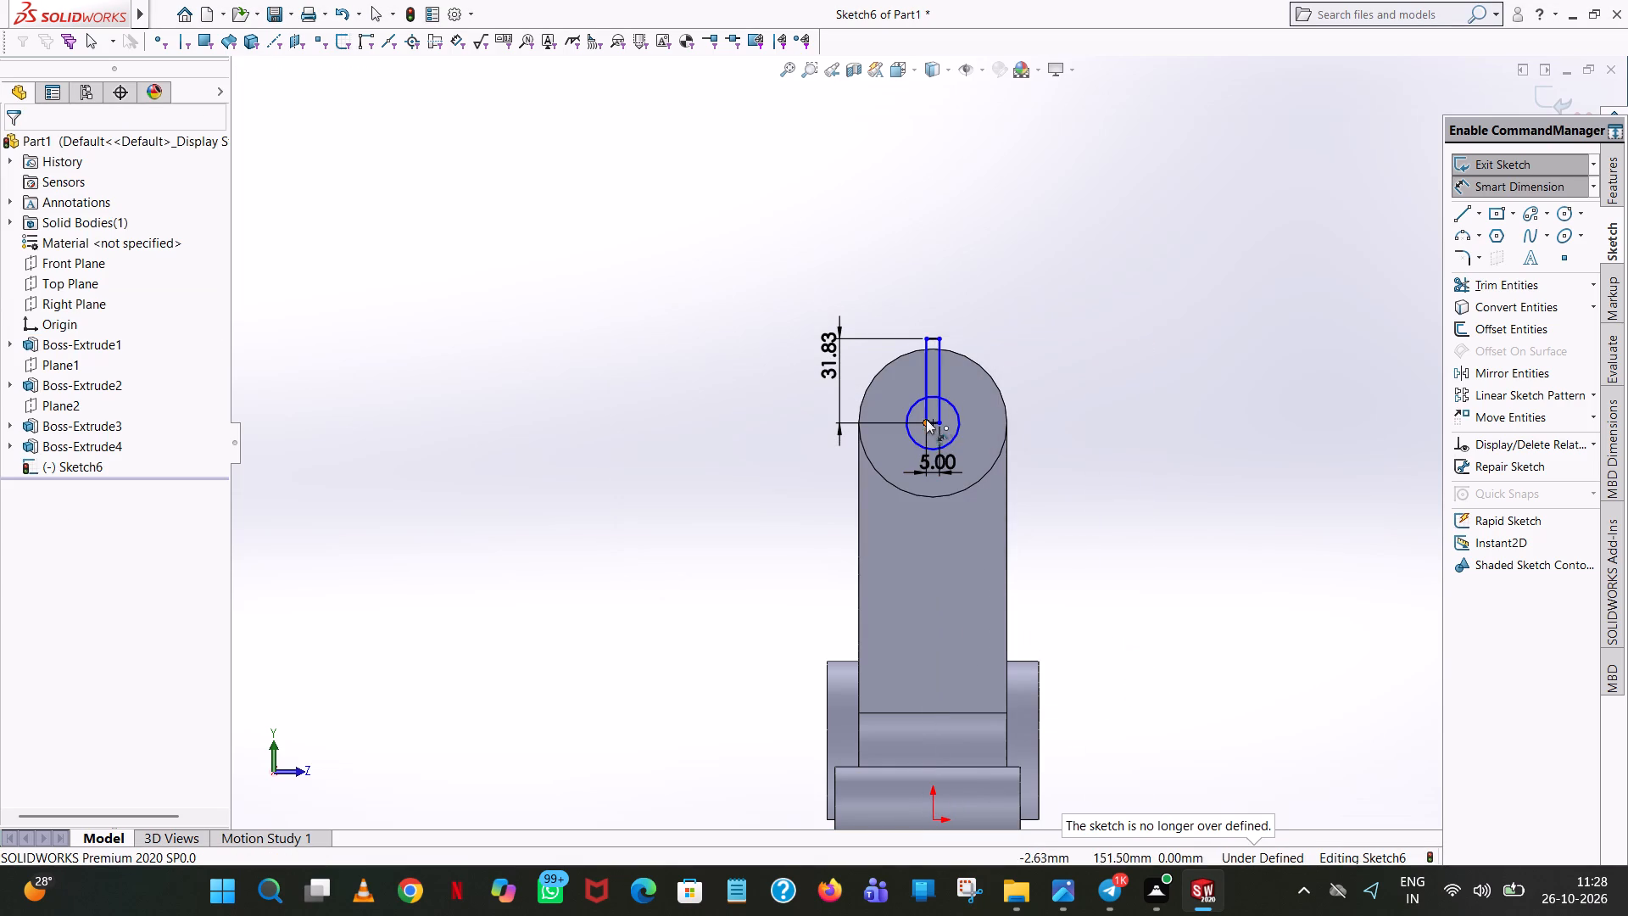
# Dimension the horizontal distance from the slit's +Z long side to the origin.
pyautogui.click(939, 387)
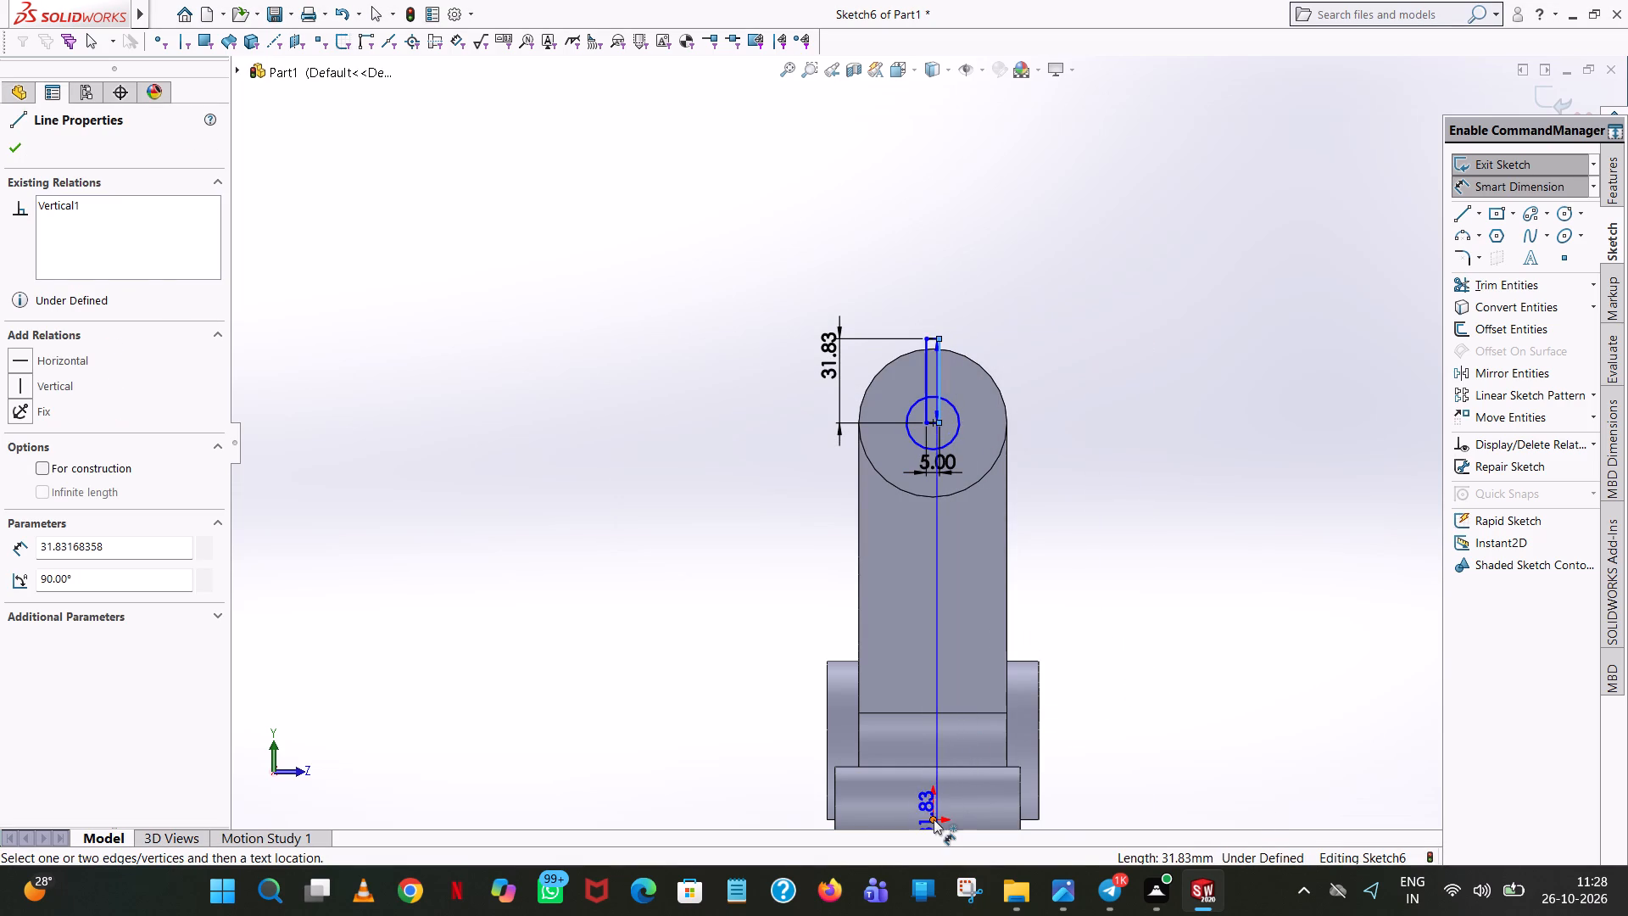
pyautogui.click(933, 820)
pyautogui.click(565, 221)
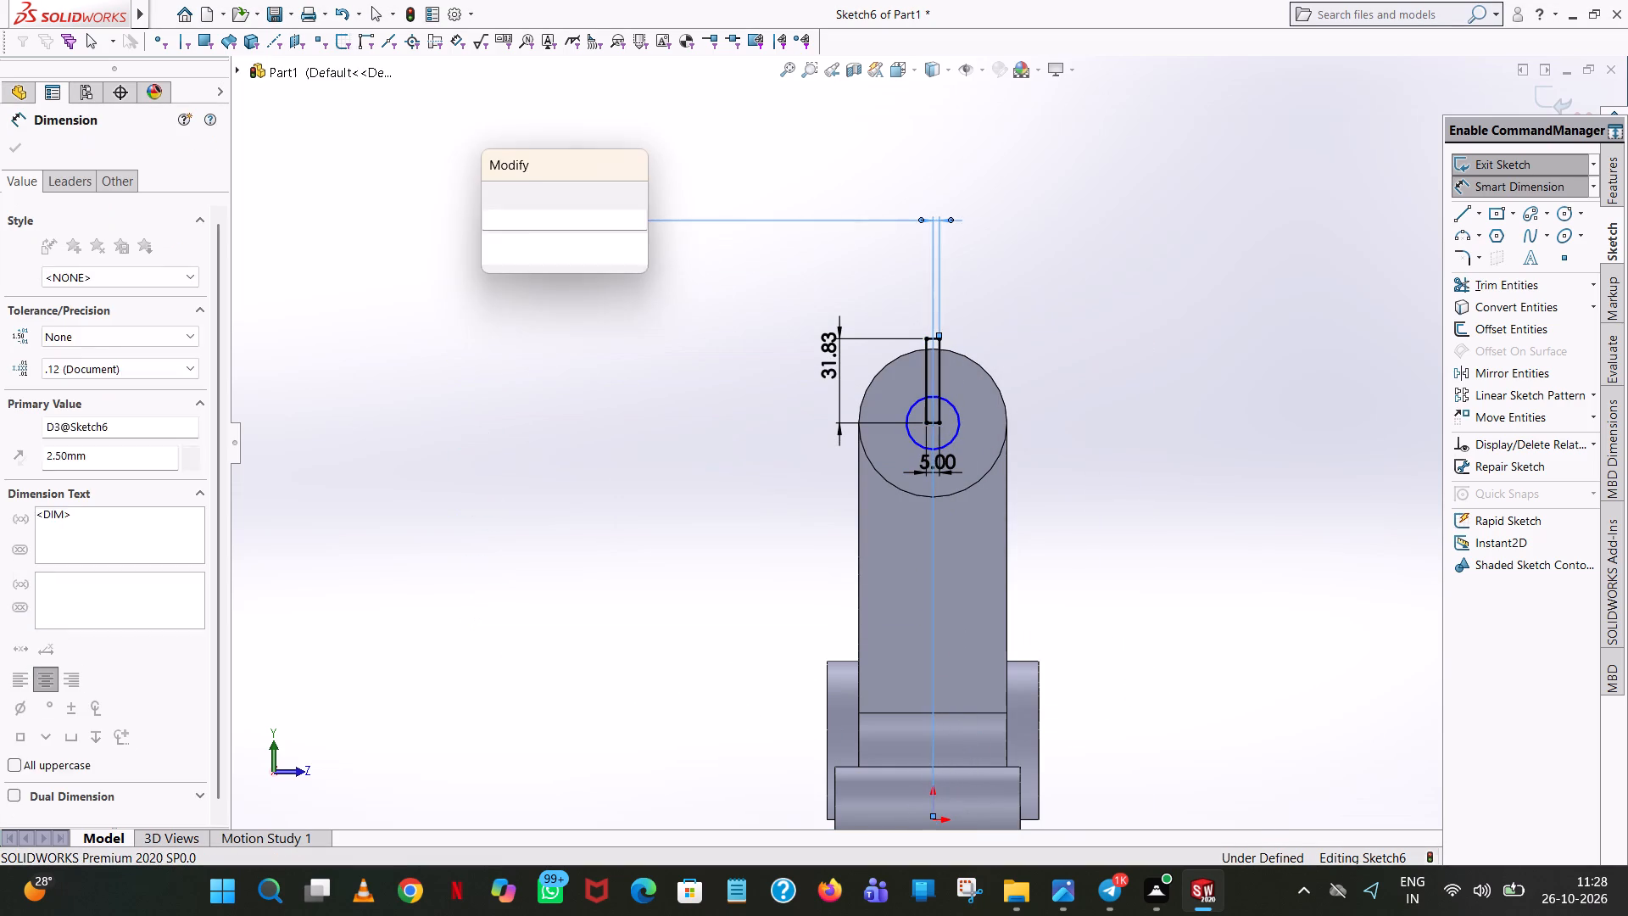
pyautogui.click(493, 187)
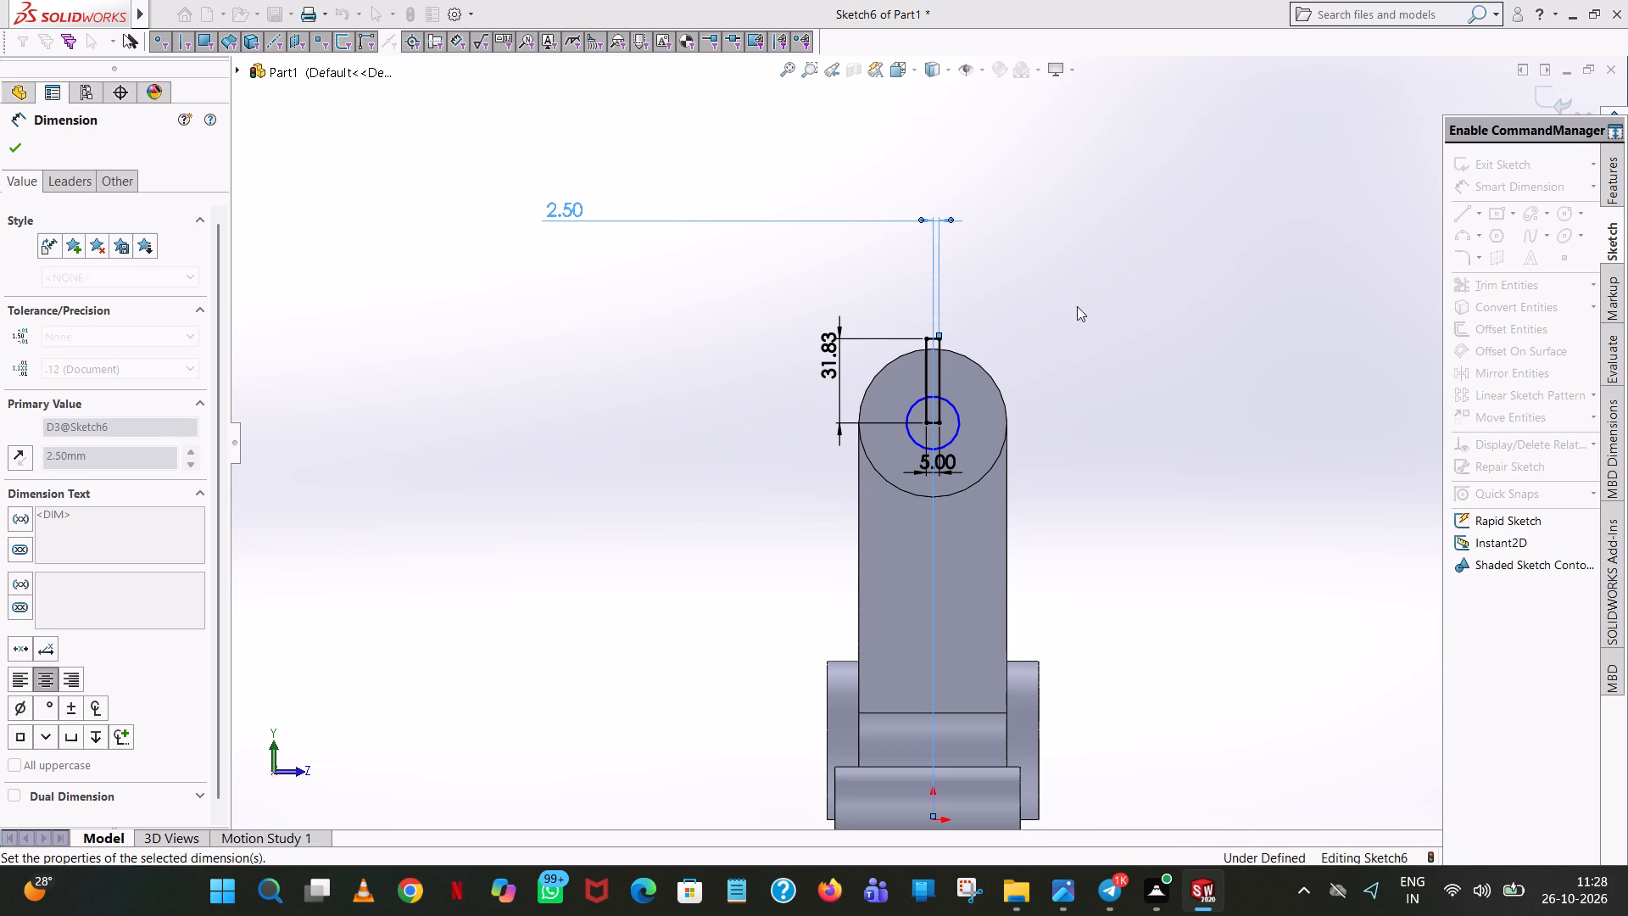
# Dimension the bore circle's diameter.
pyautogui.scroll(-7, 962, 340)
pyautogui.click(1027, 299)
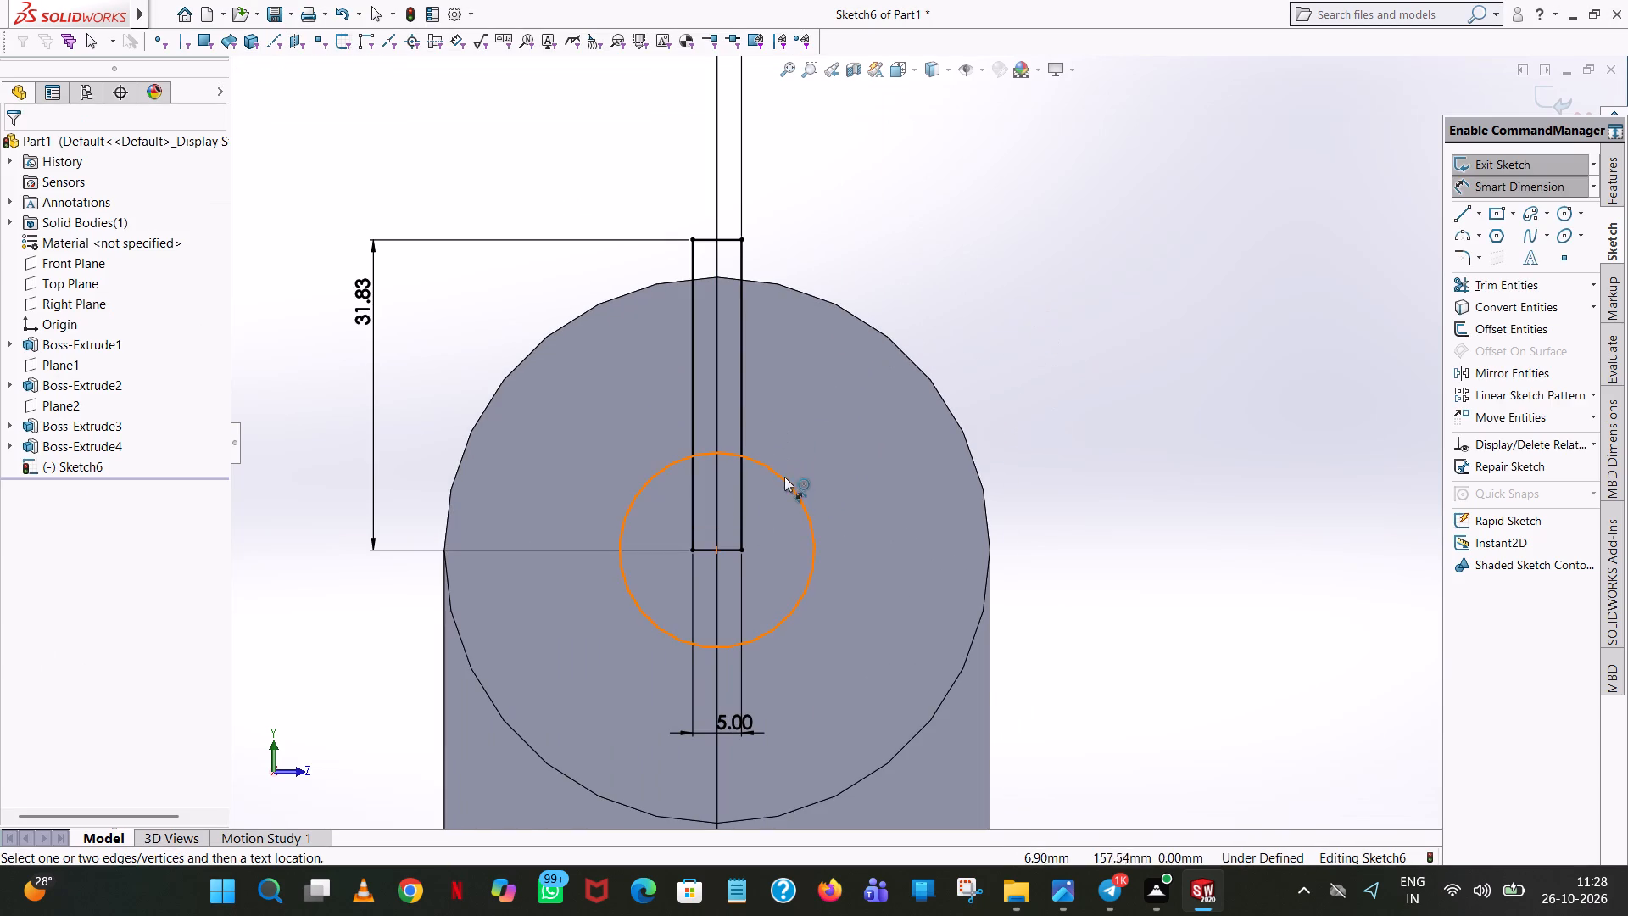
pyautogui.click(783, 479)
pyautogui.click(1106, 263)
pyautogui.click(1031, 249)
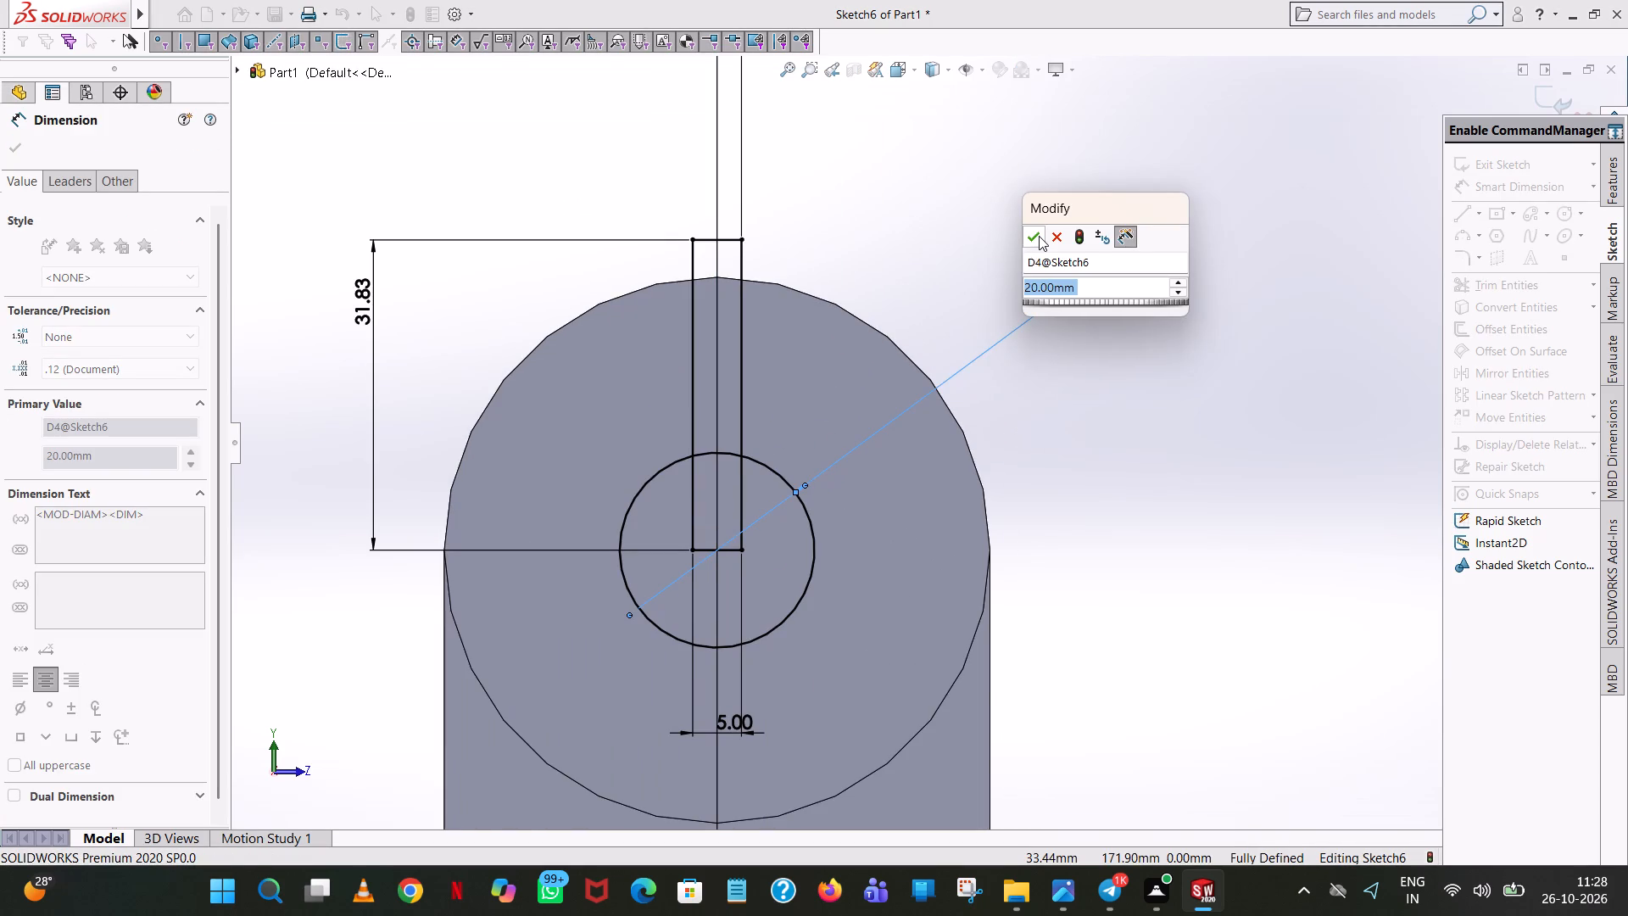
pyautogui.click(1039, 236)
# Trim the upper arc of the bore circle between the slit's two long sides.
pyautogui.click(1524, 288)
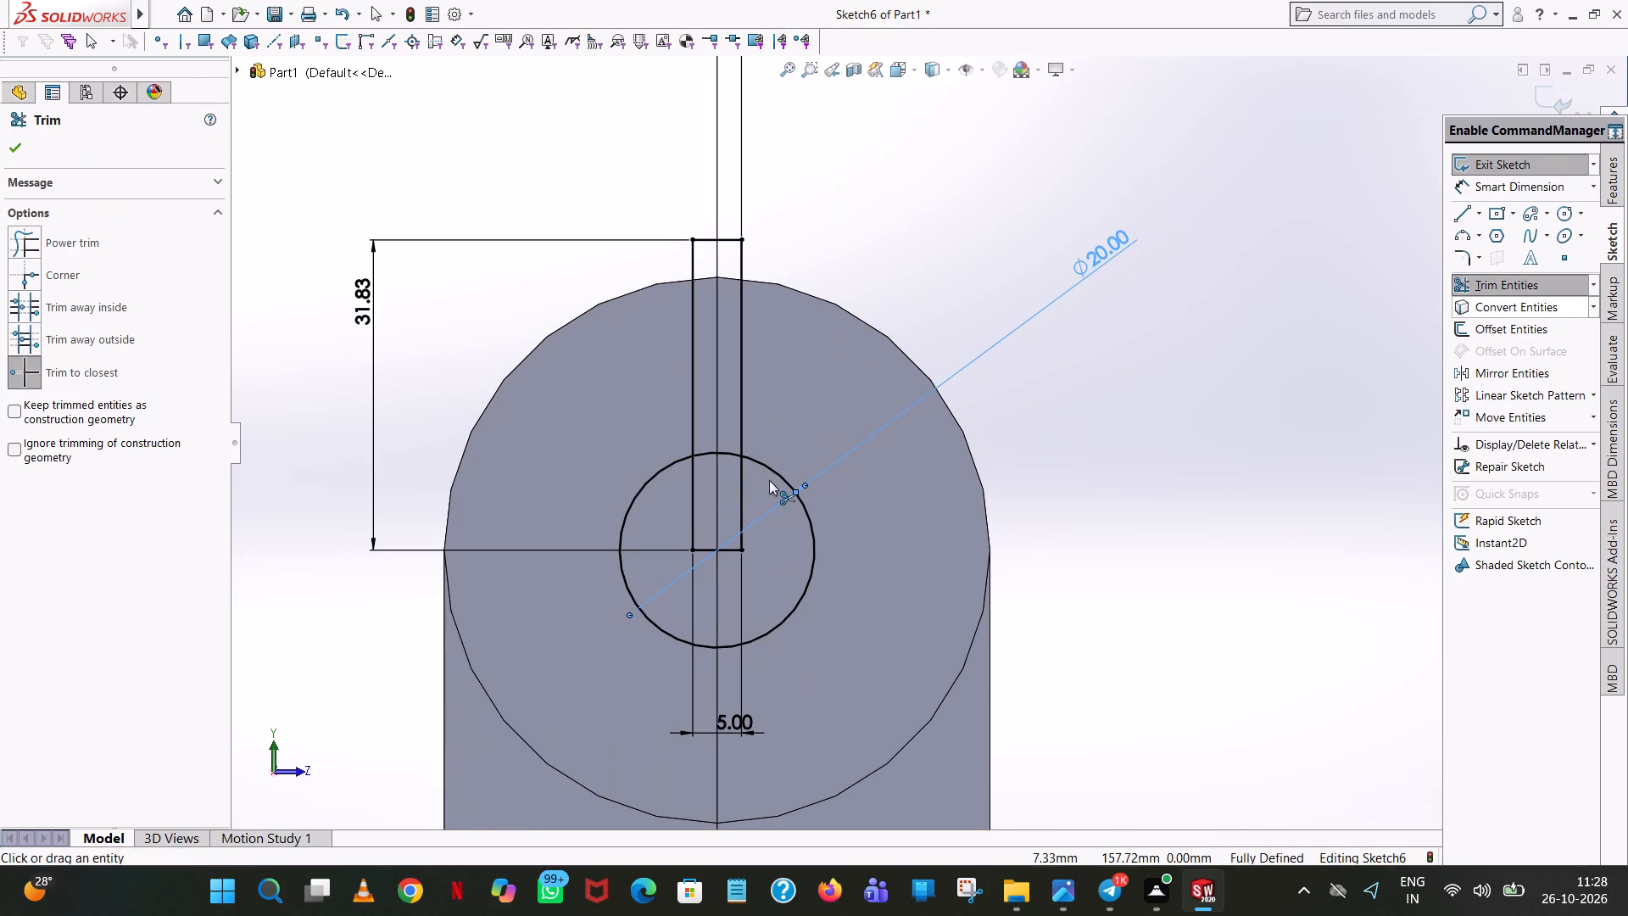
pyautogui.click(733, 456)
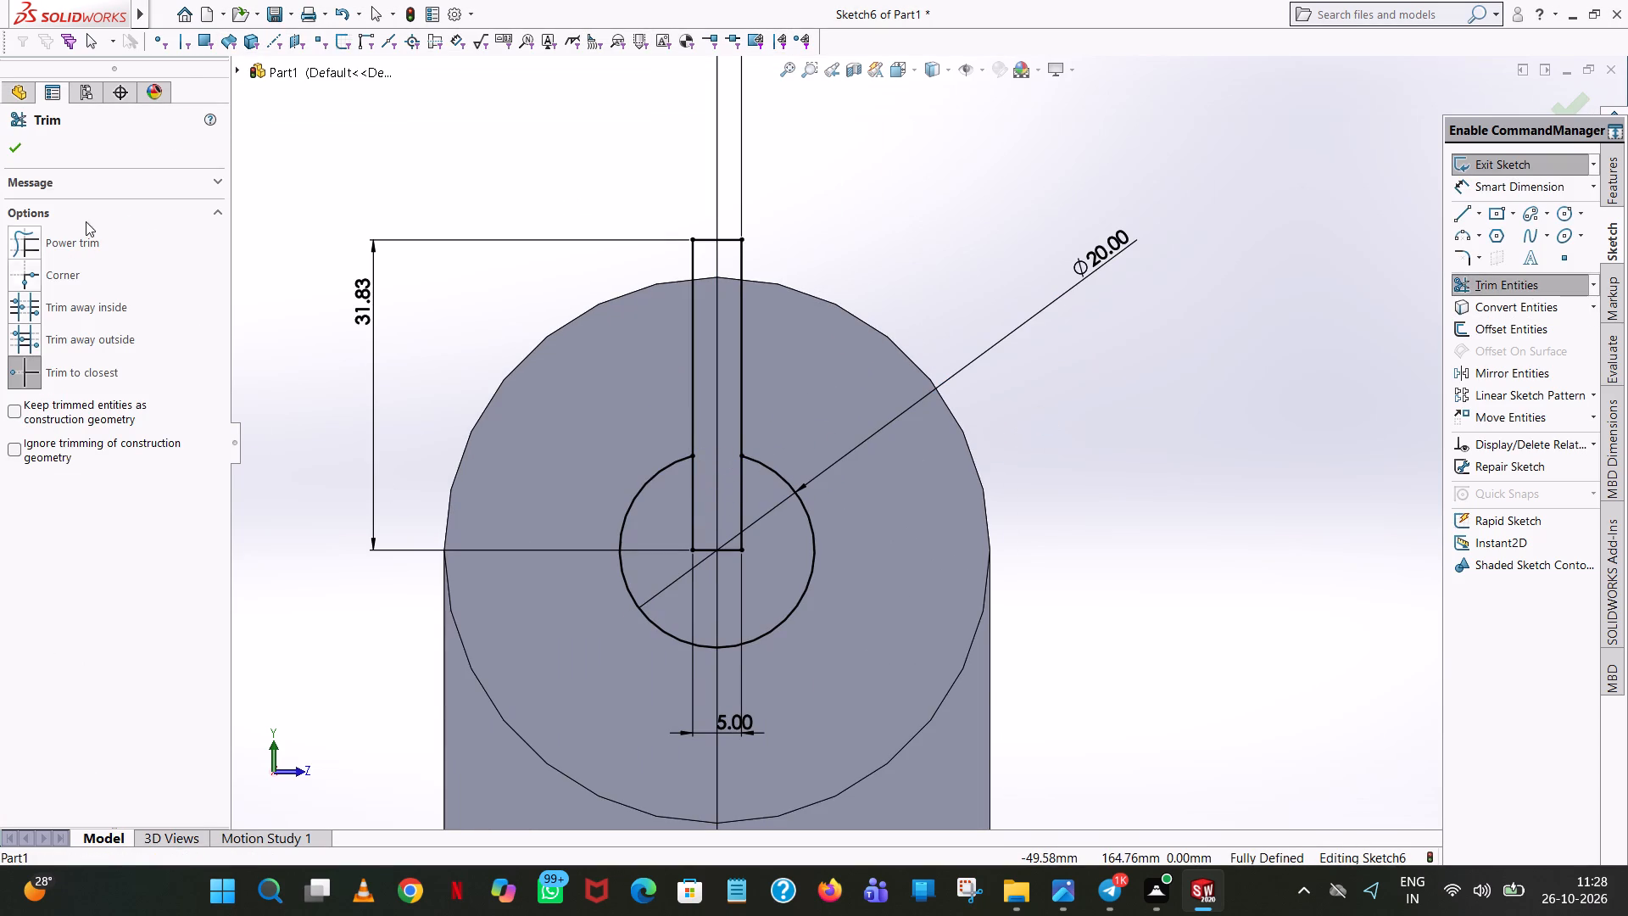
pyautogui.click(7, 152)
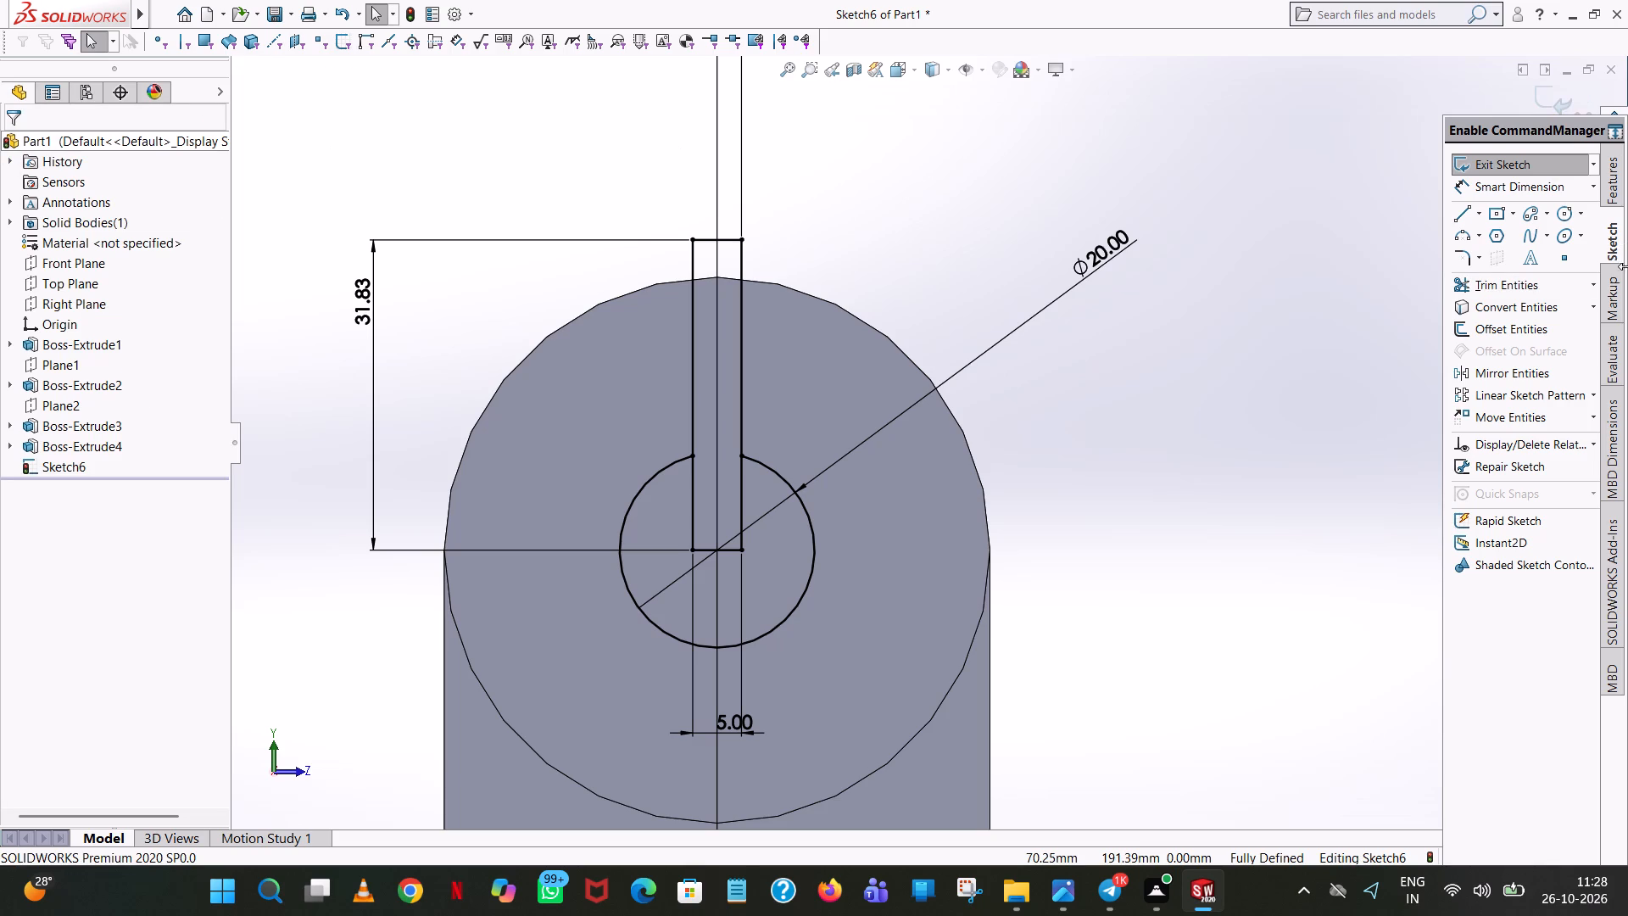
# Cut-extrude the bore and slit regions 101 mm through the top cylinder.
pyautogui.click(1608, 185)
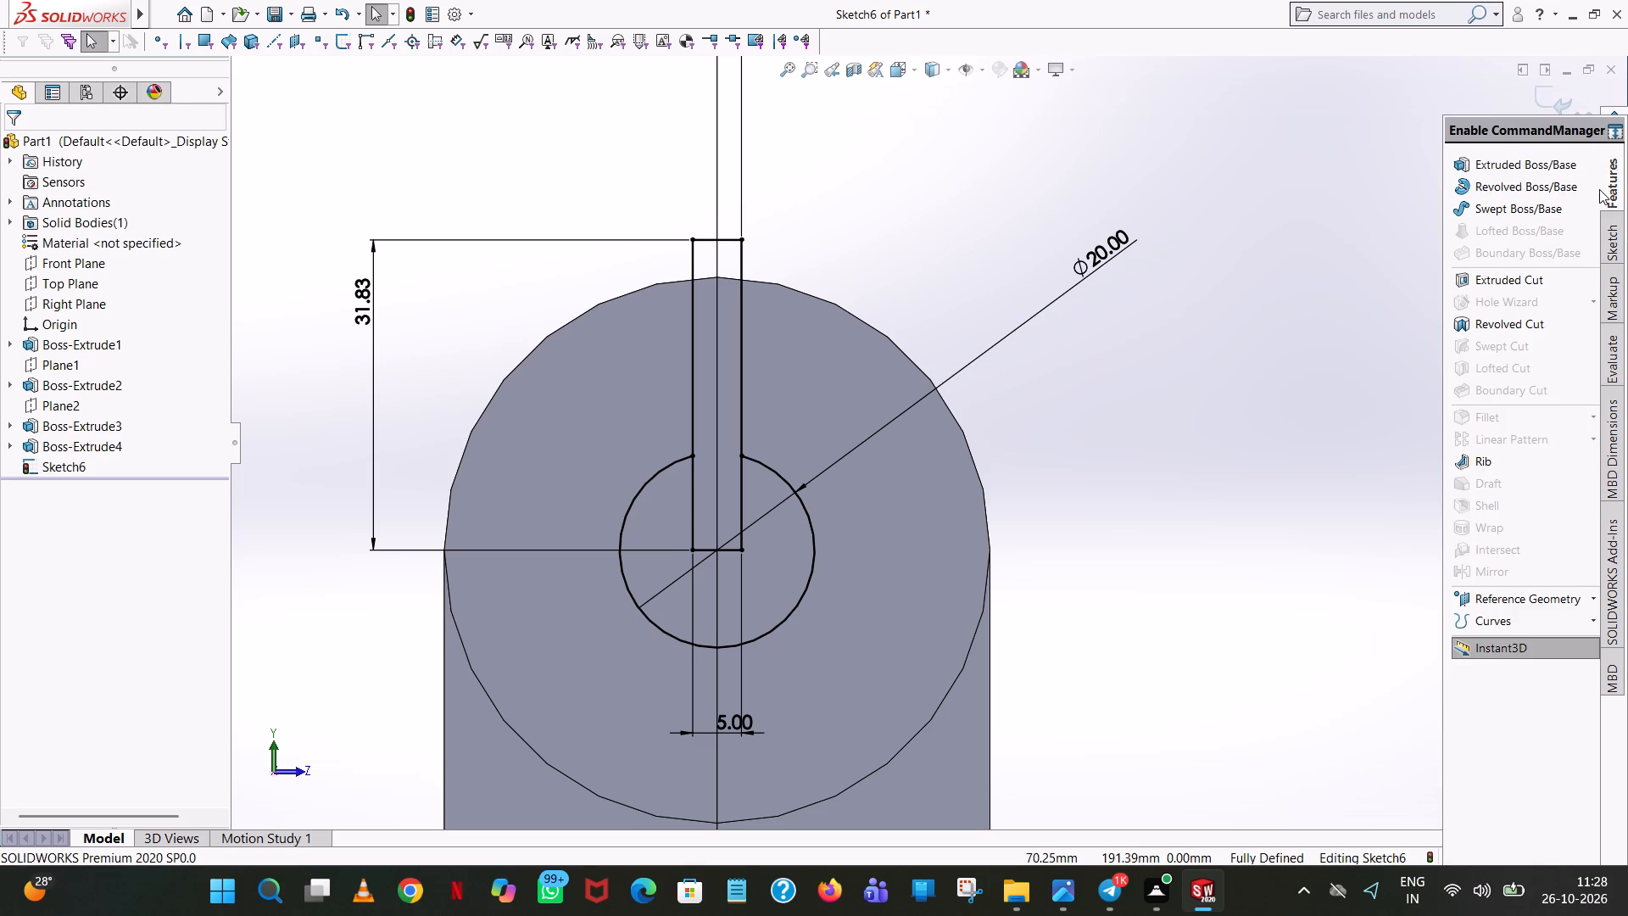
pyautogui.click(1512, 276)
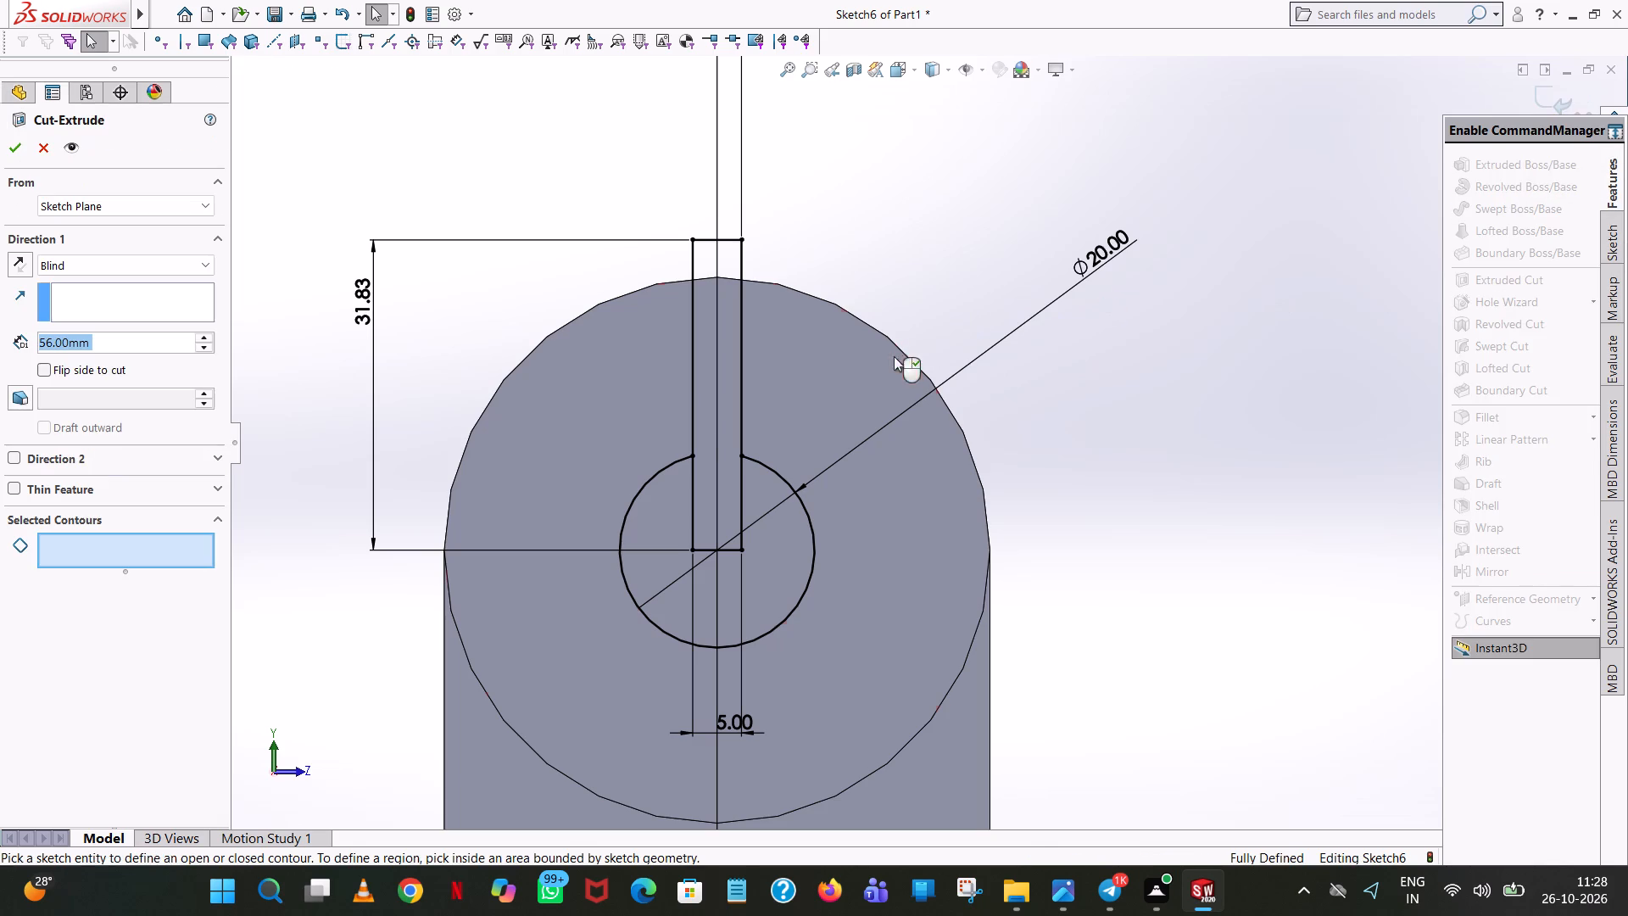
pyautogui.click(705, 513)
pyautogui.click(706, 600)
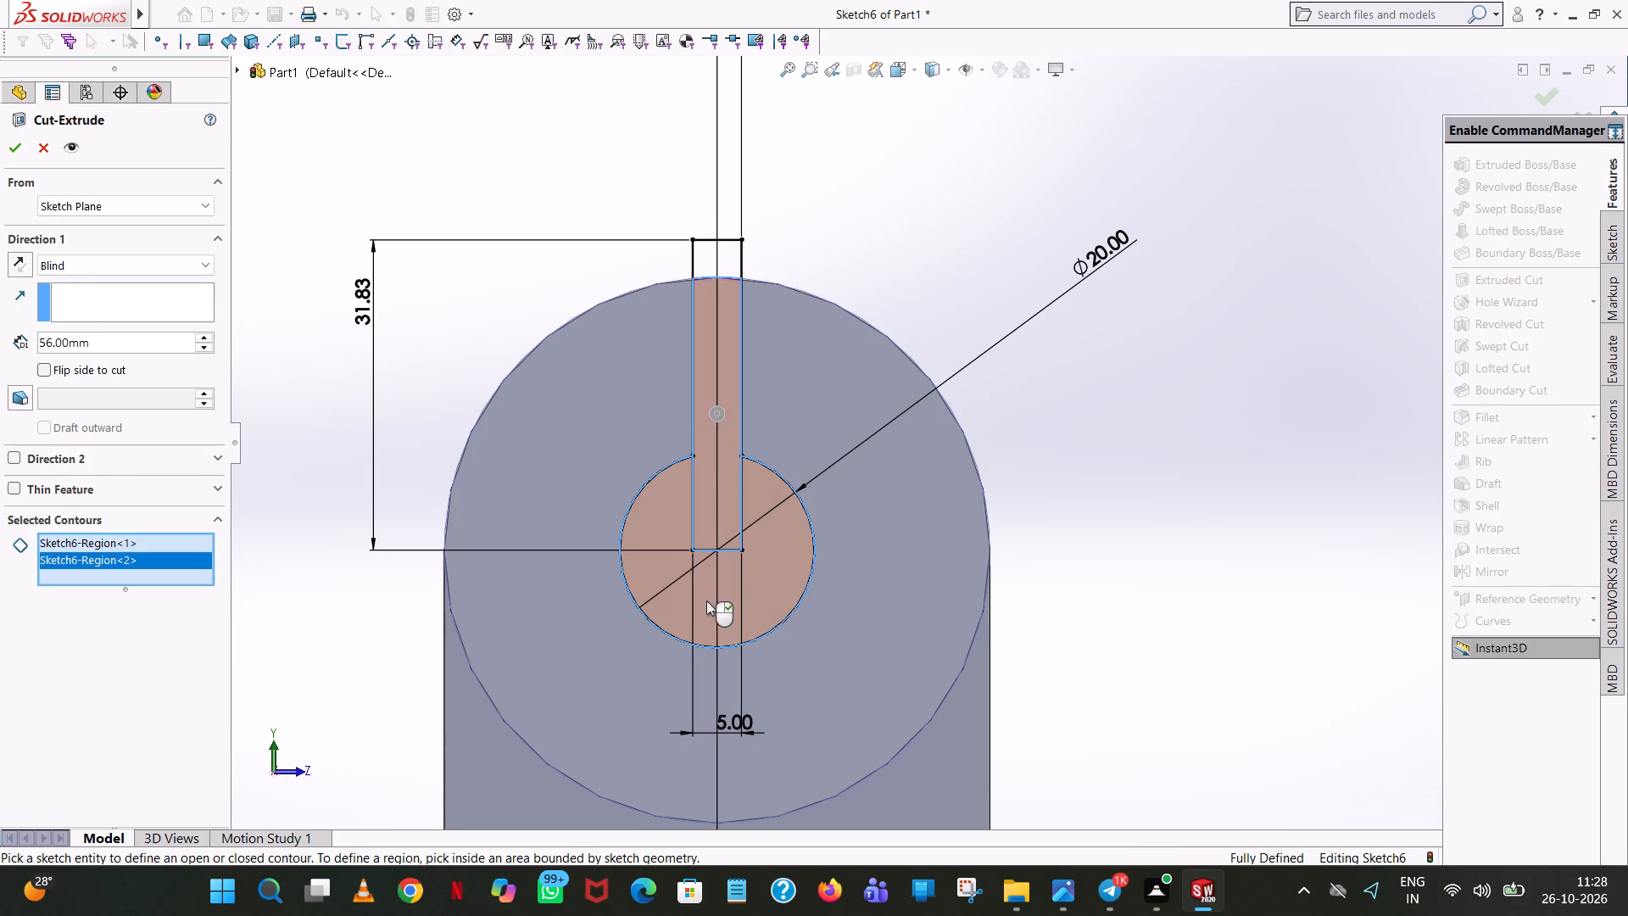
pyautogui.moveTo(729, 578); pyautogui.dragTo(909, 679, button='middle')
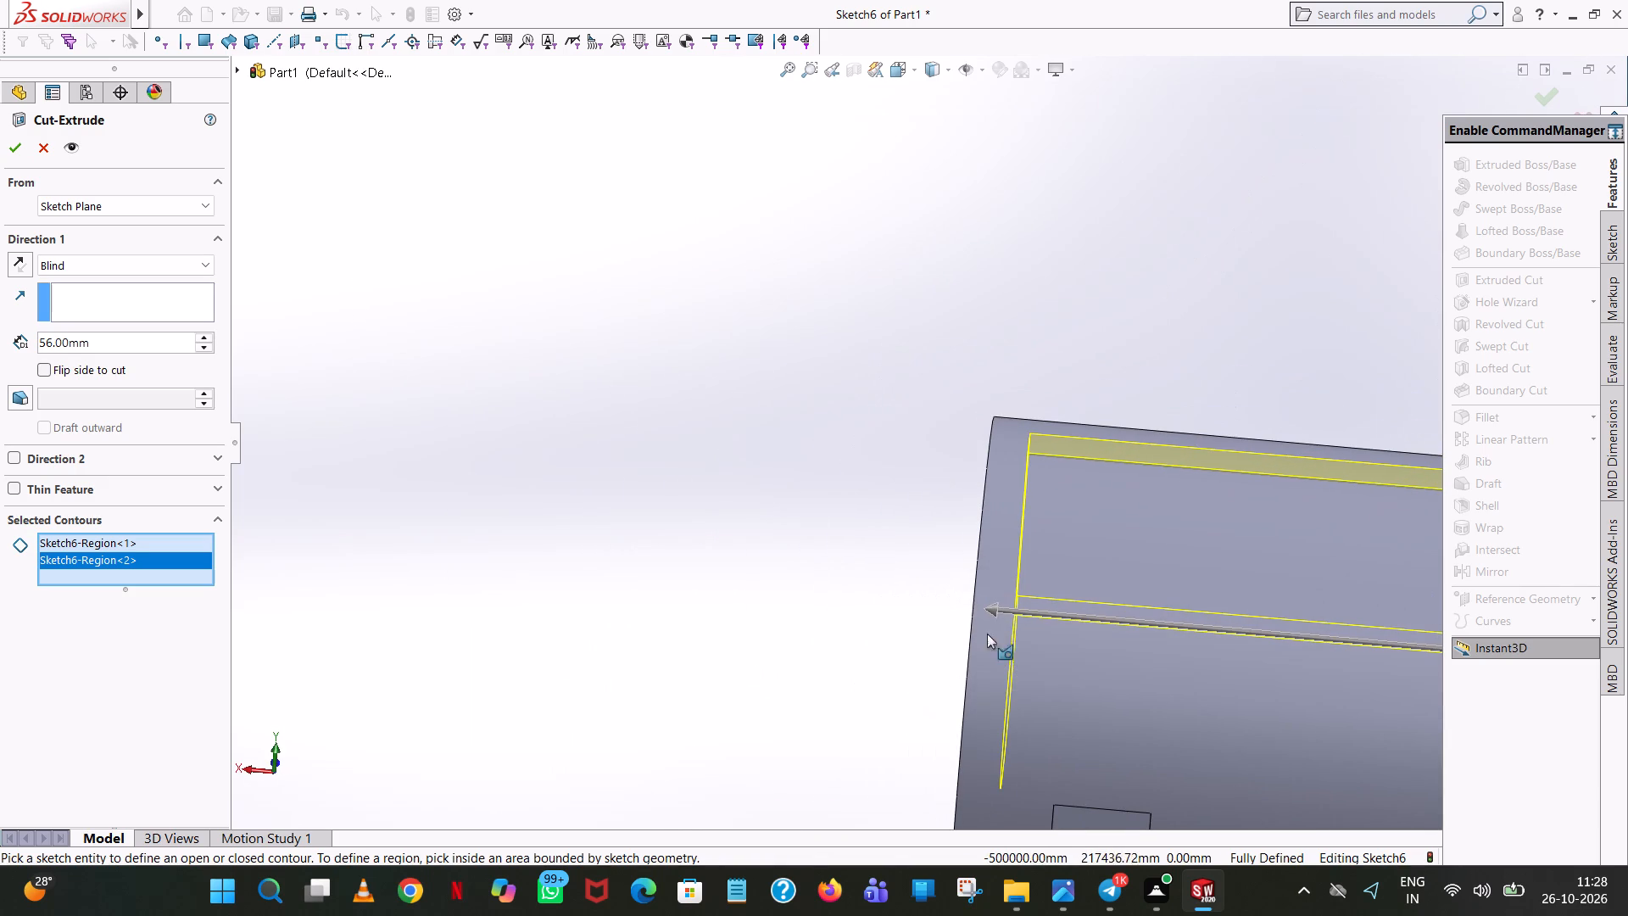
pyautogui.moveTo(996, 616); pyautogui.dragTo(570, 601)
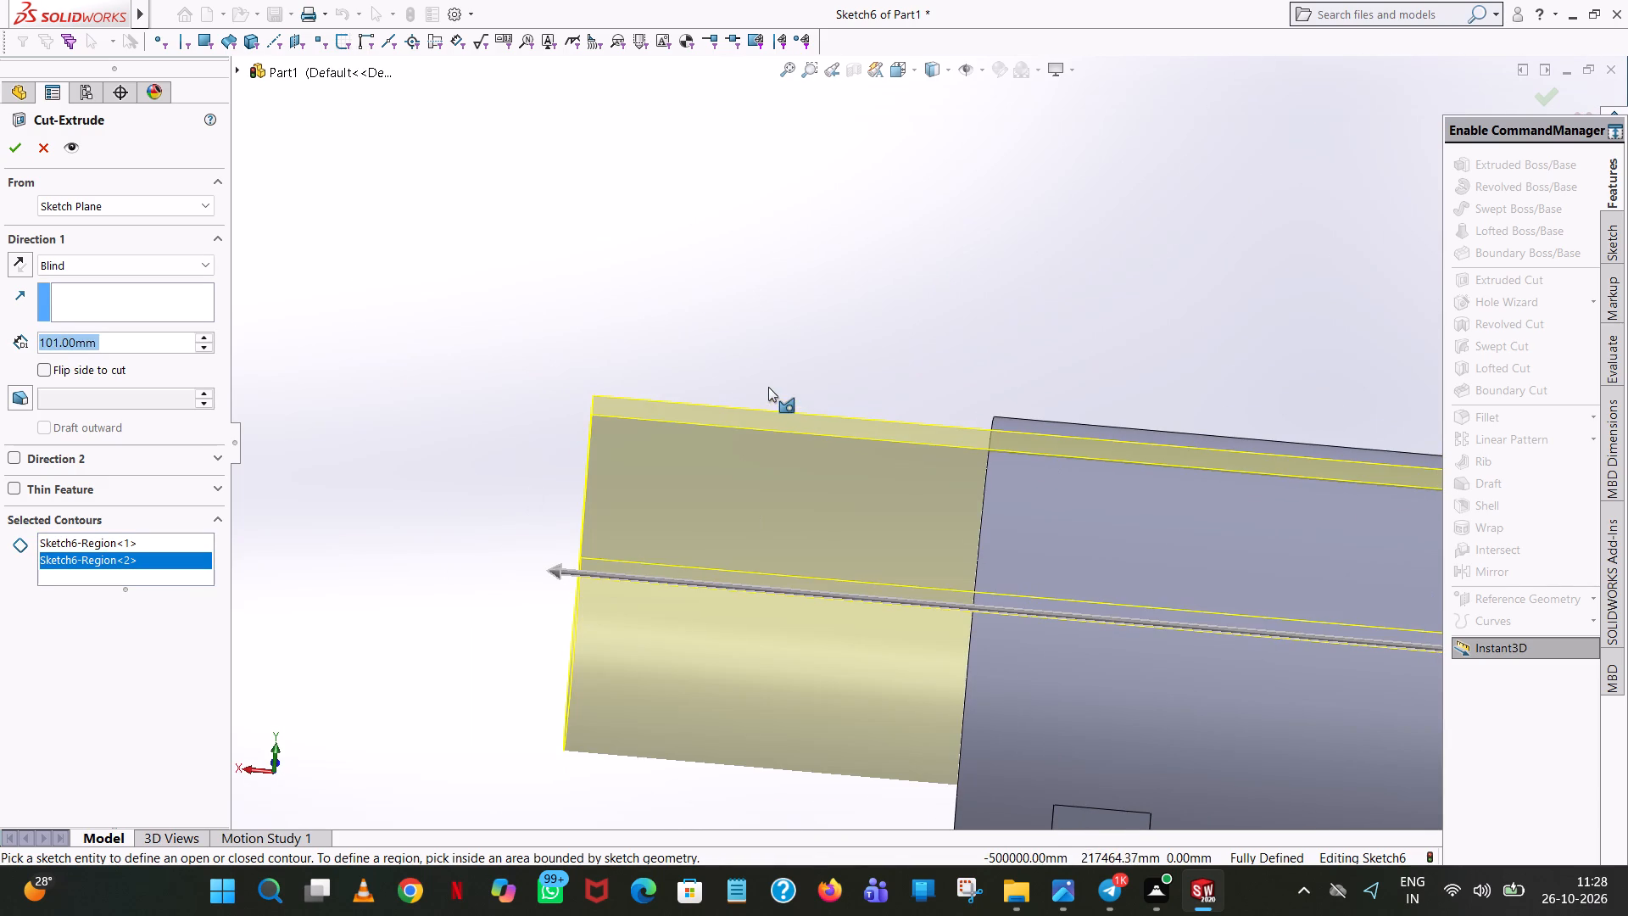
pyautogui.moveTo(778, 392); pyautogui.dragTo(918, 445, button='middle')
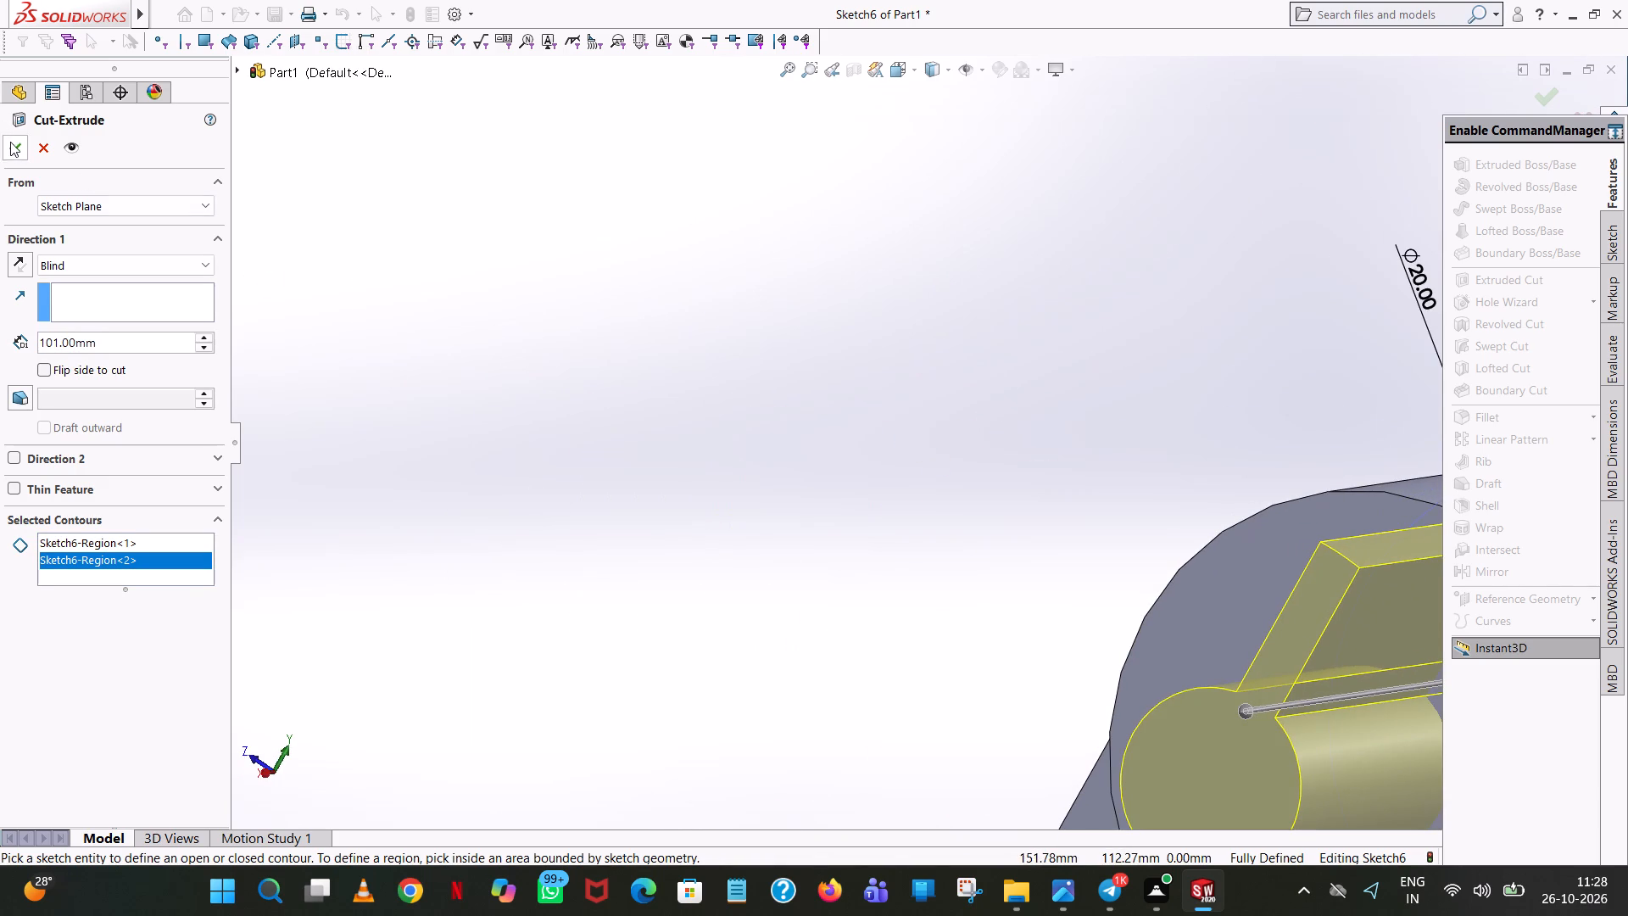
pyautogui.click(11, 142)
pyautogui.click(965, 379)
# Examine the bore and slit cut in the top cylinder from several sides.
pyautogui.scroll(6, 967, 374)
pyautogui.scroll(1, 1283, 465)
pyautogui.moveTo(1303, 470); pyautogui.dragTo(1283, 464, button='middle')
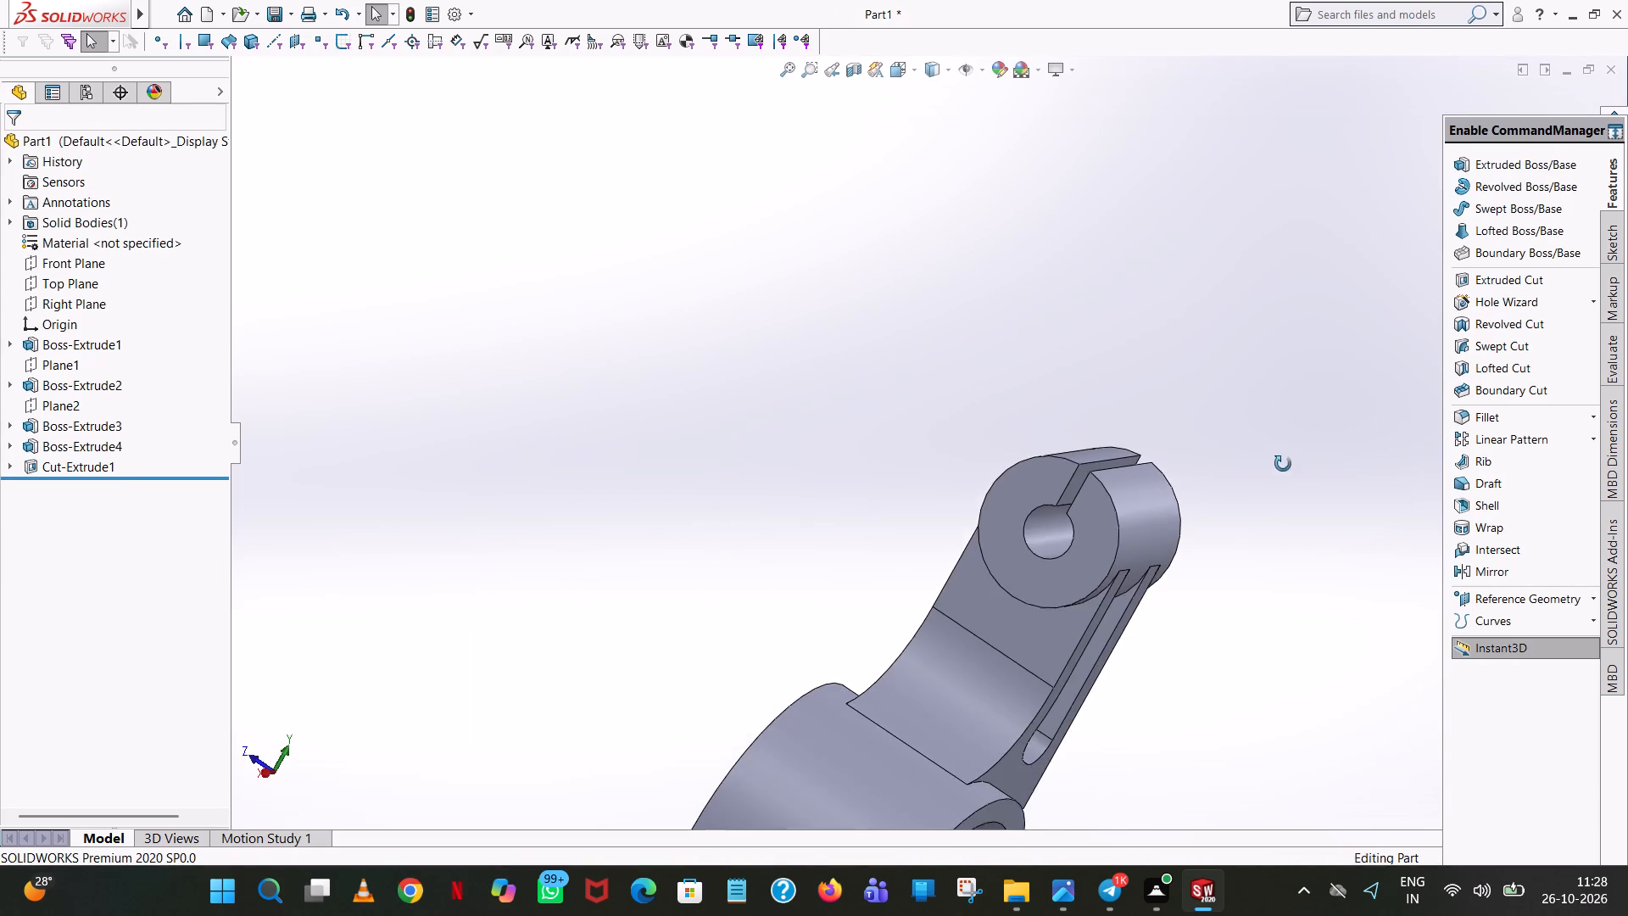
pyautogui.moveTo(1283, 464); pyautogui.dragTo(959, 537, button='middle')
pyautogui.scroll(1, 959, 538)
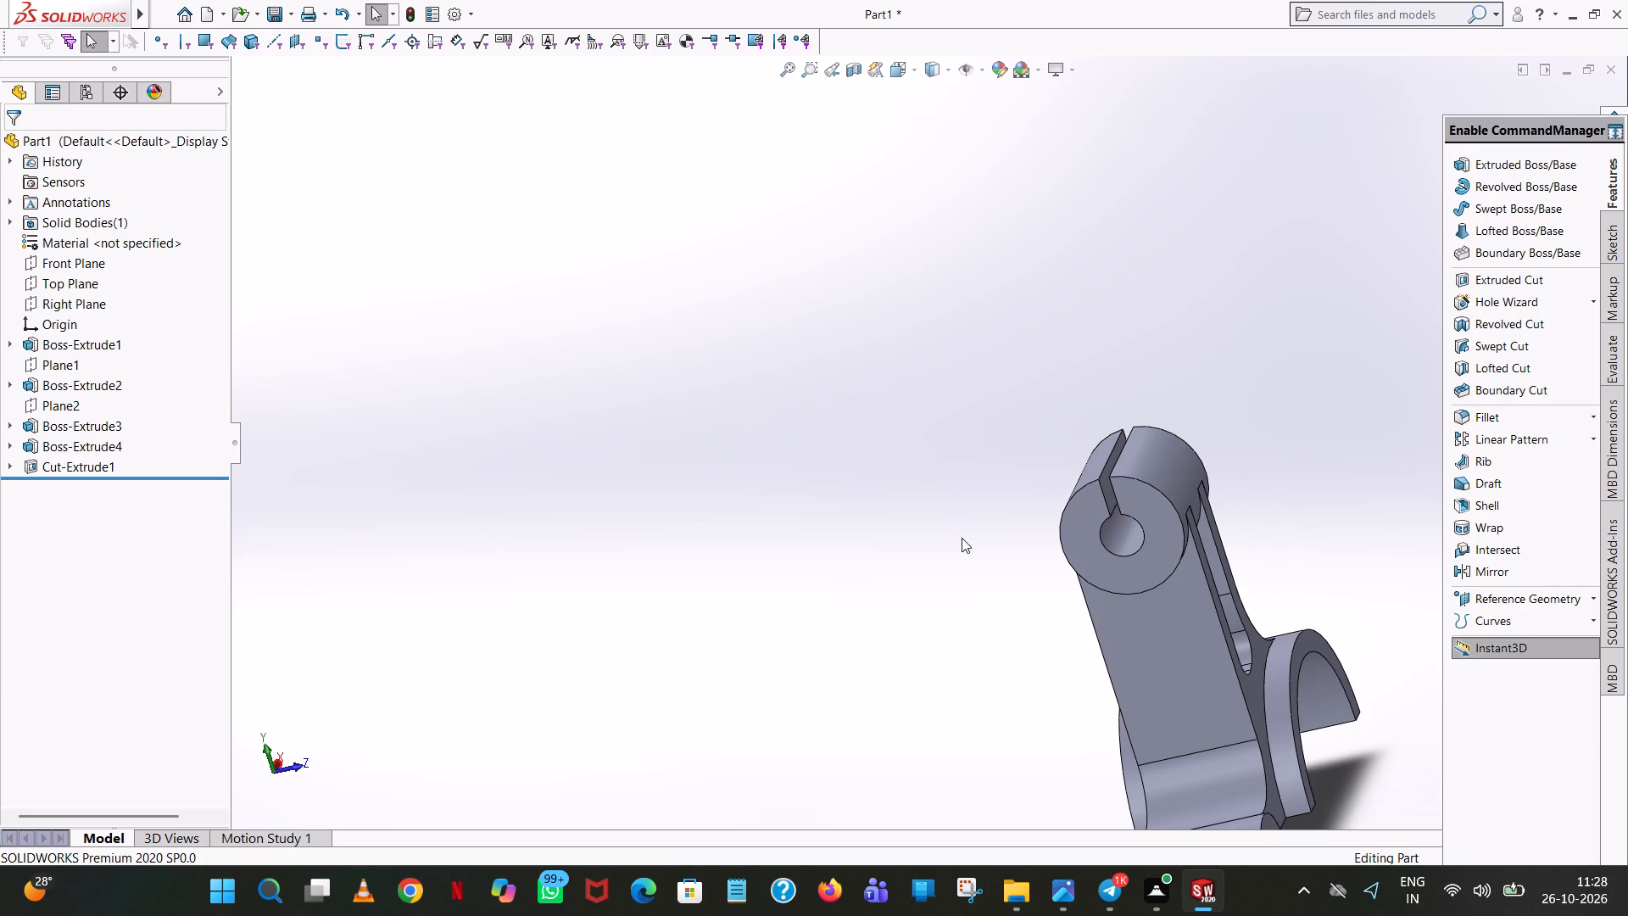
pyautogui.scroll(-1, 1335, 542)
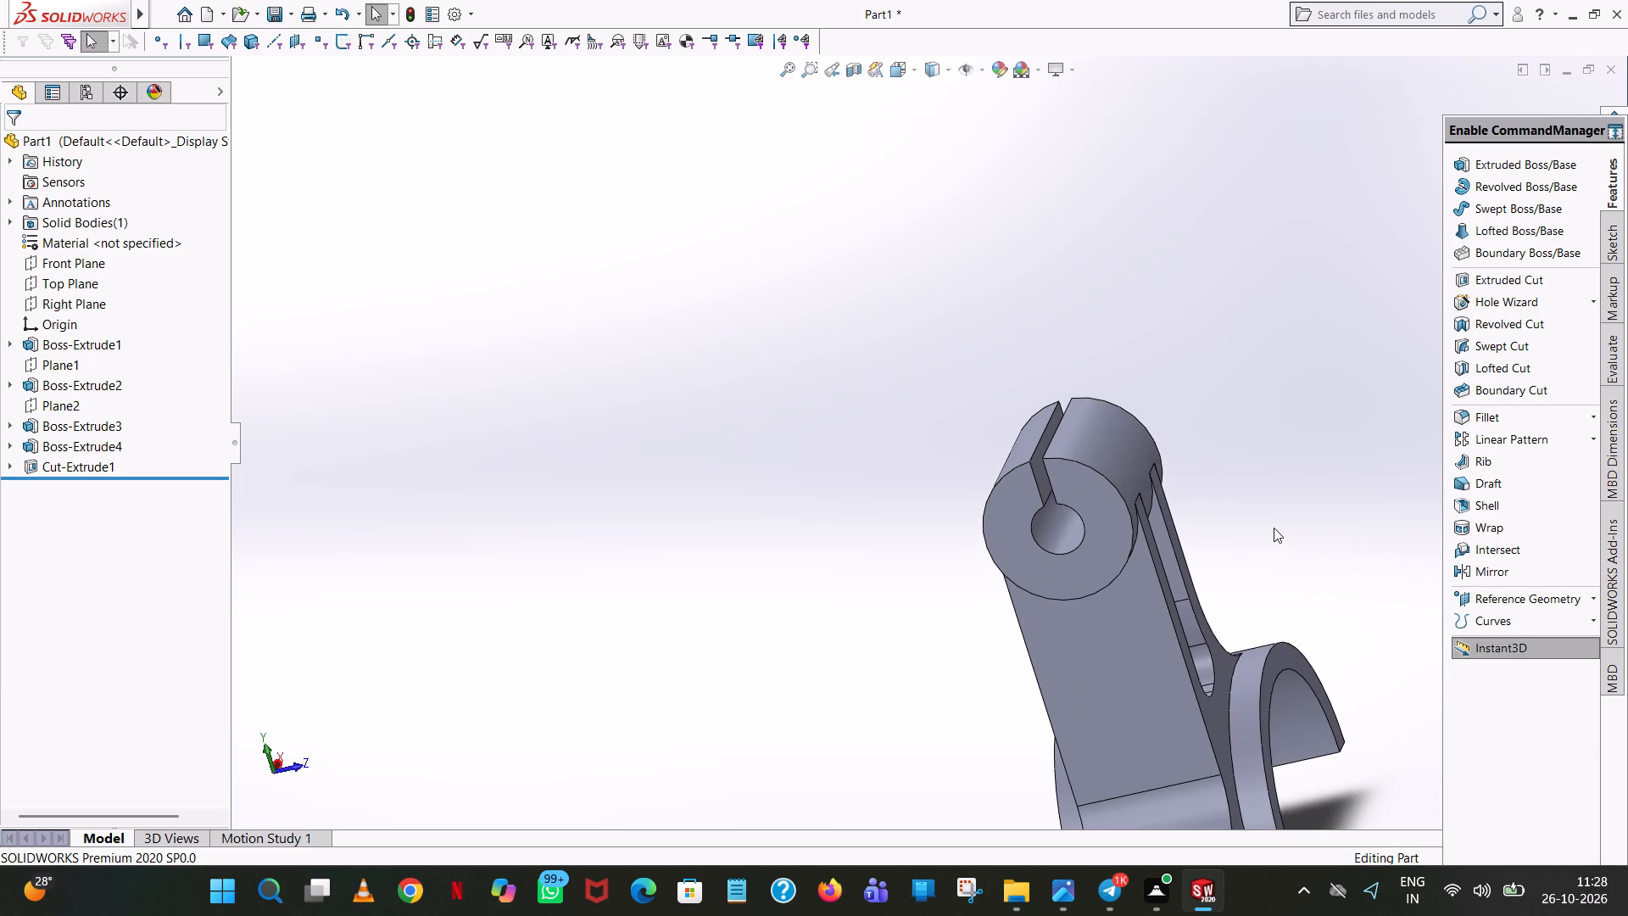
pyautogui.moveTo(1235, 505); pyautogui.dragTo(1146, 538, button='middle')
pyautogui.scroll(1, 1150, 541)
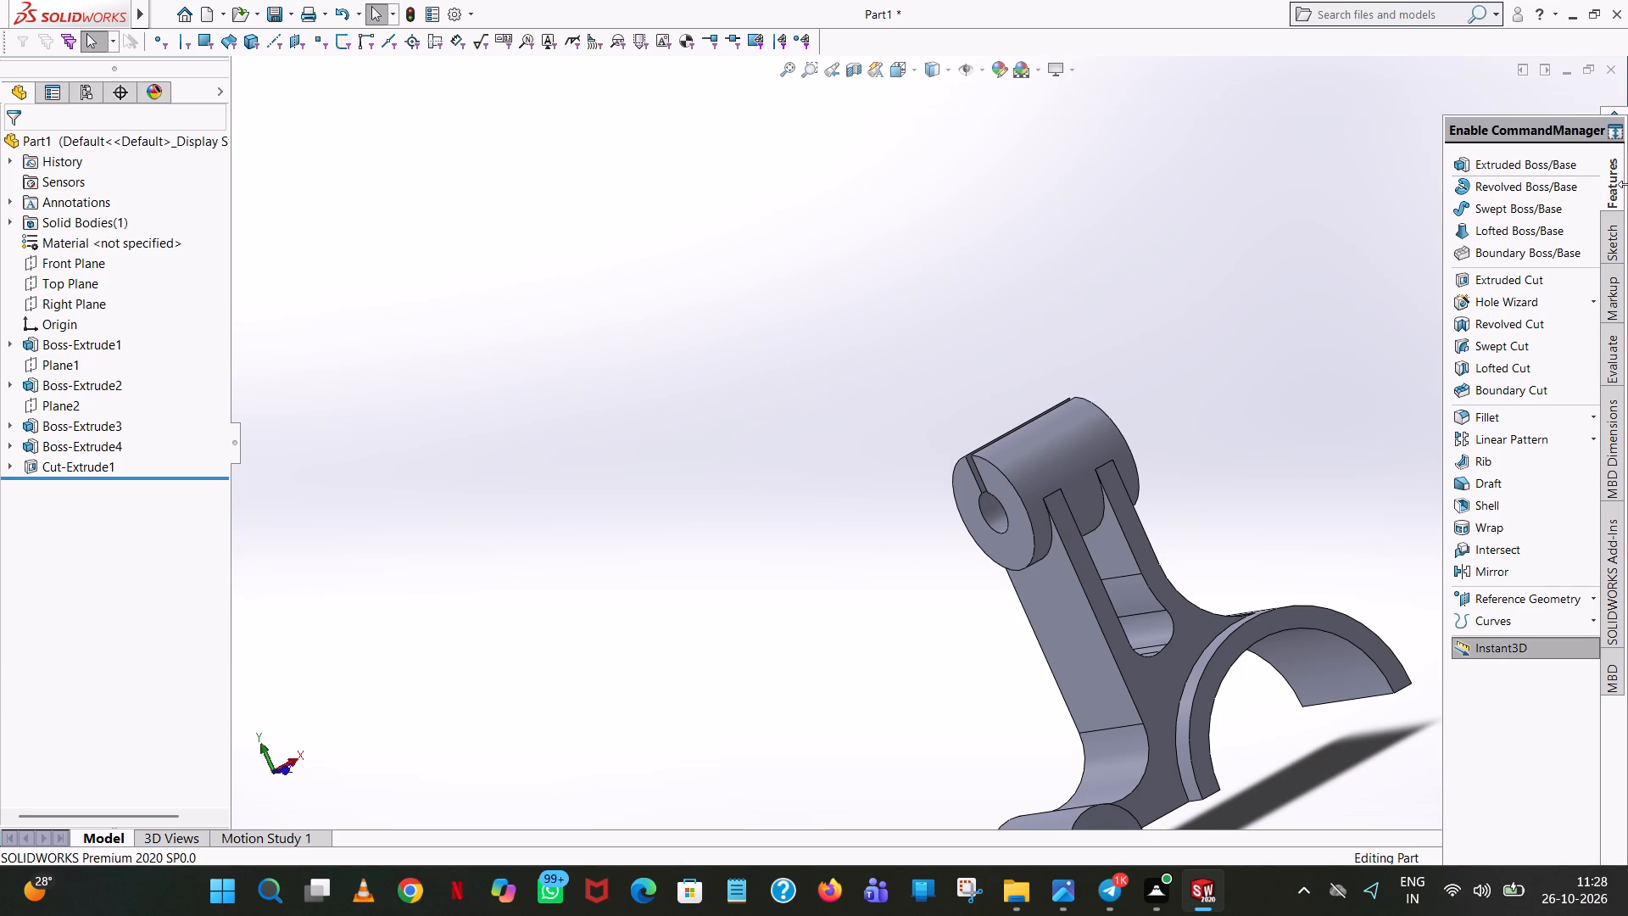
# Start an Extruded Boss/Base sketch on the slit wall facing +Z and view the face straight on.
pyautogui.click(1525, 168)
pyautogui.scroll(-7, 1047, 446)
pyautogui.moveTo(928, 497); pyautogui.dragTo(947, 516, button='middle')
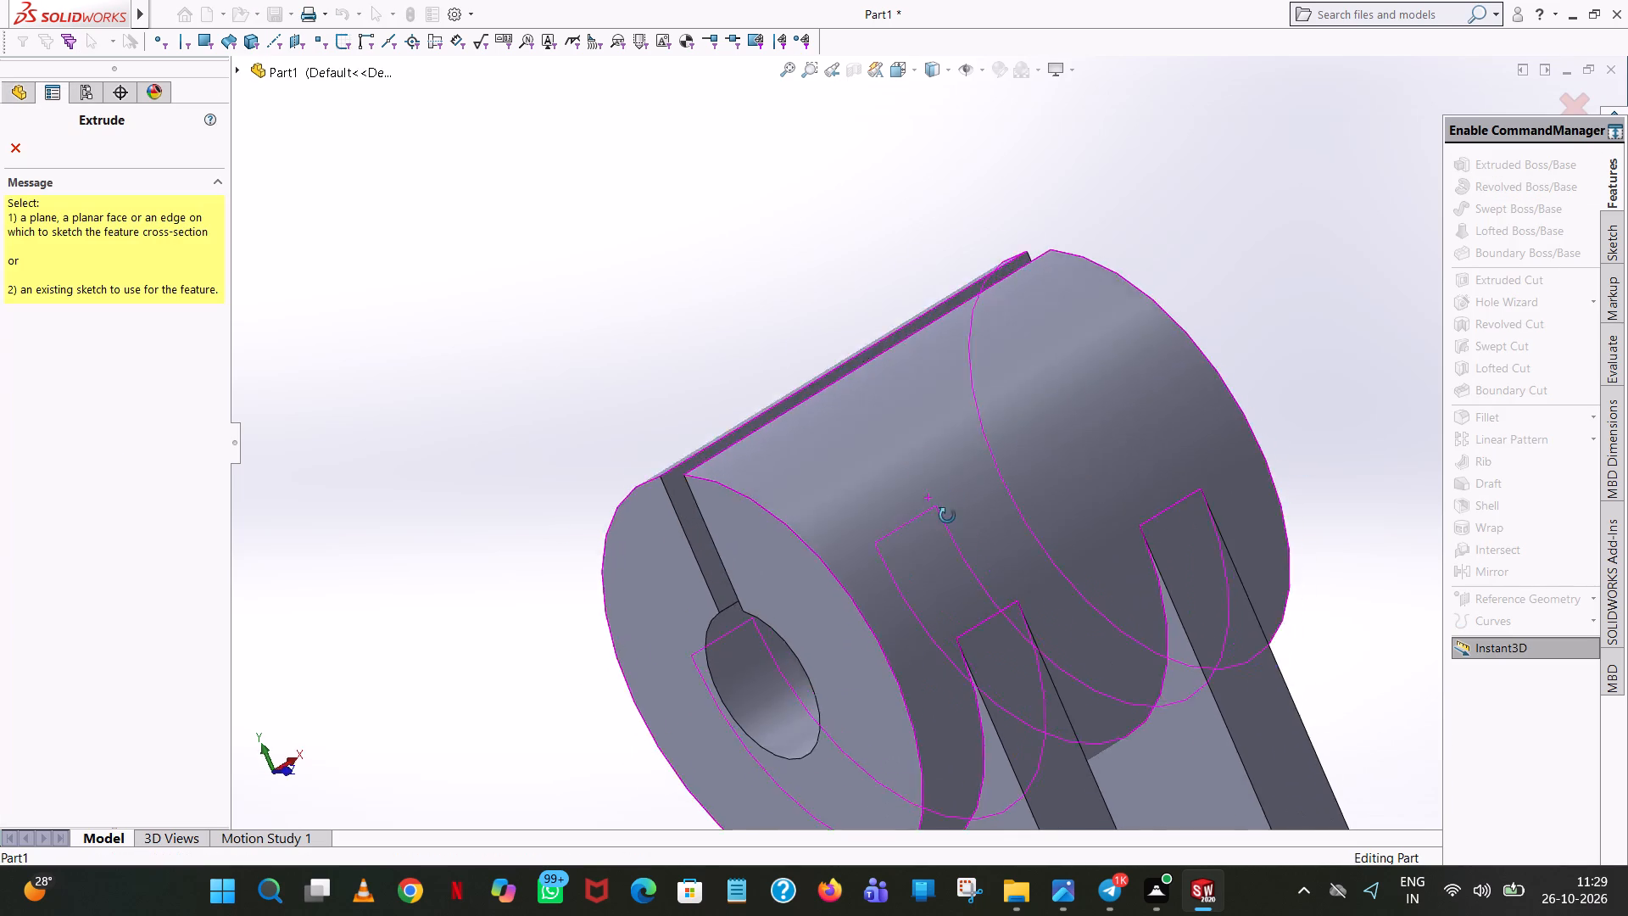
pyautogui.moveTo(947, 516); pyautogui.dragTo(990, 606, button='middle')
pyautogui.scroll(-5, 681, 474)
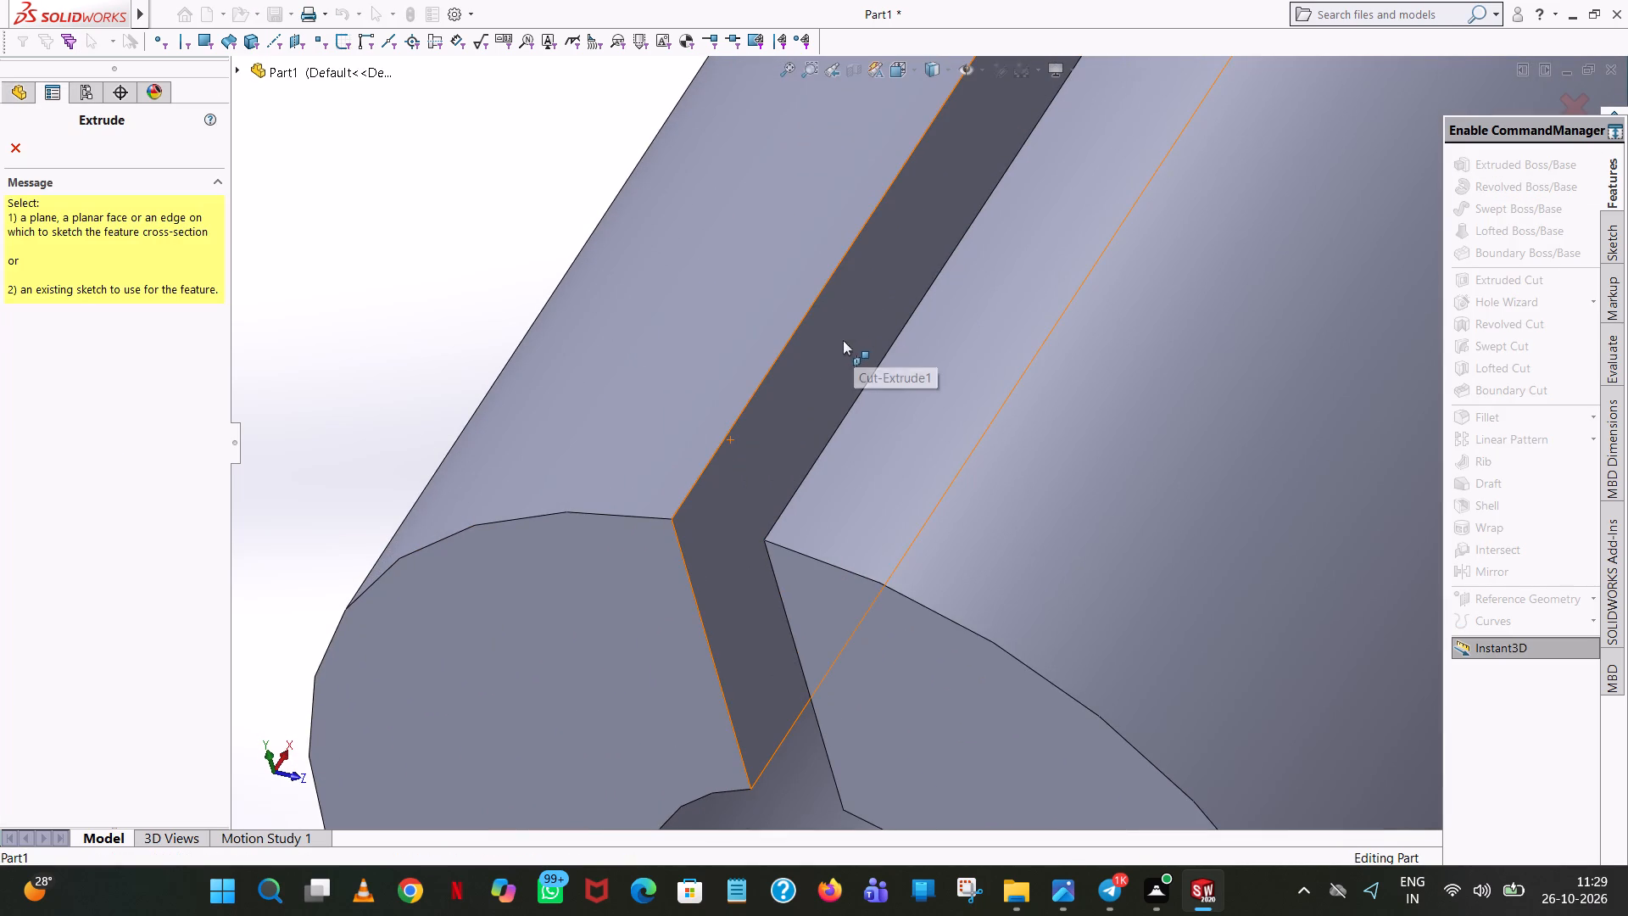
pyautogui.click(811, 347)
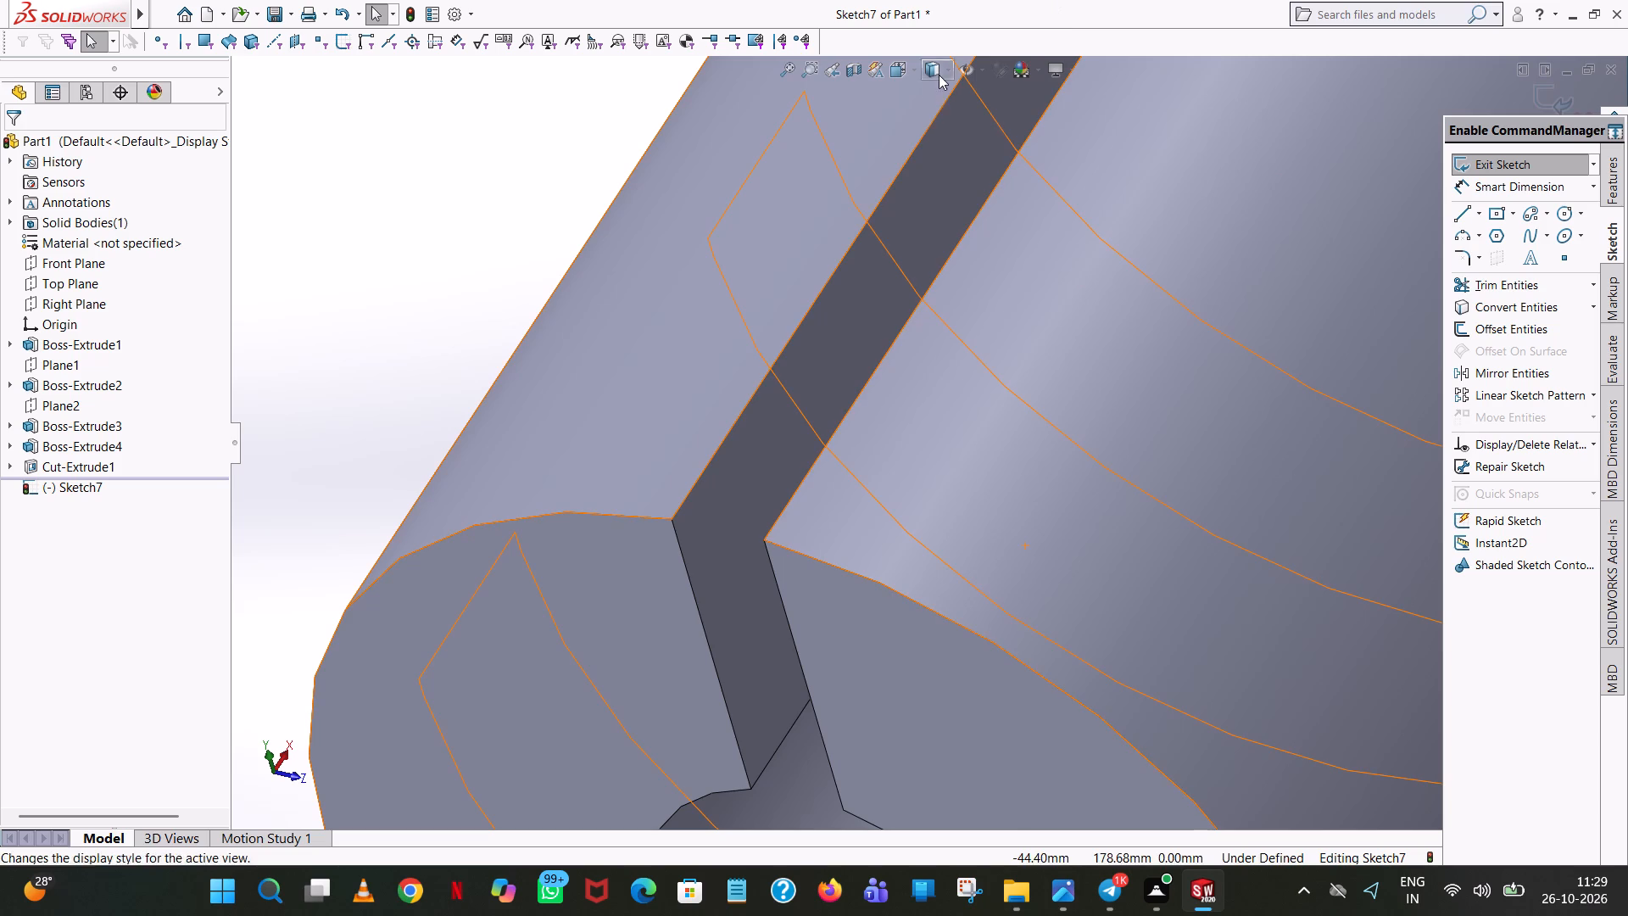
pyautogui.click(913, 67)
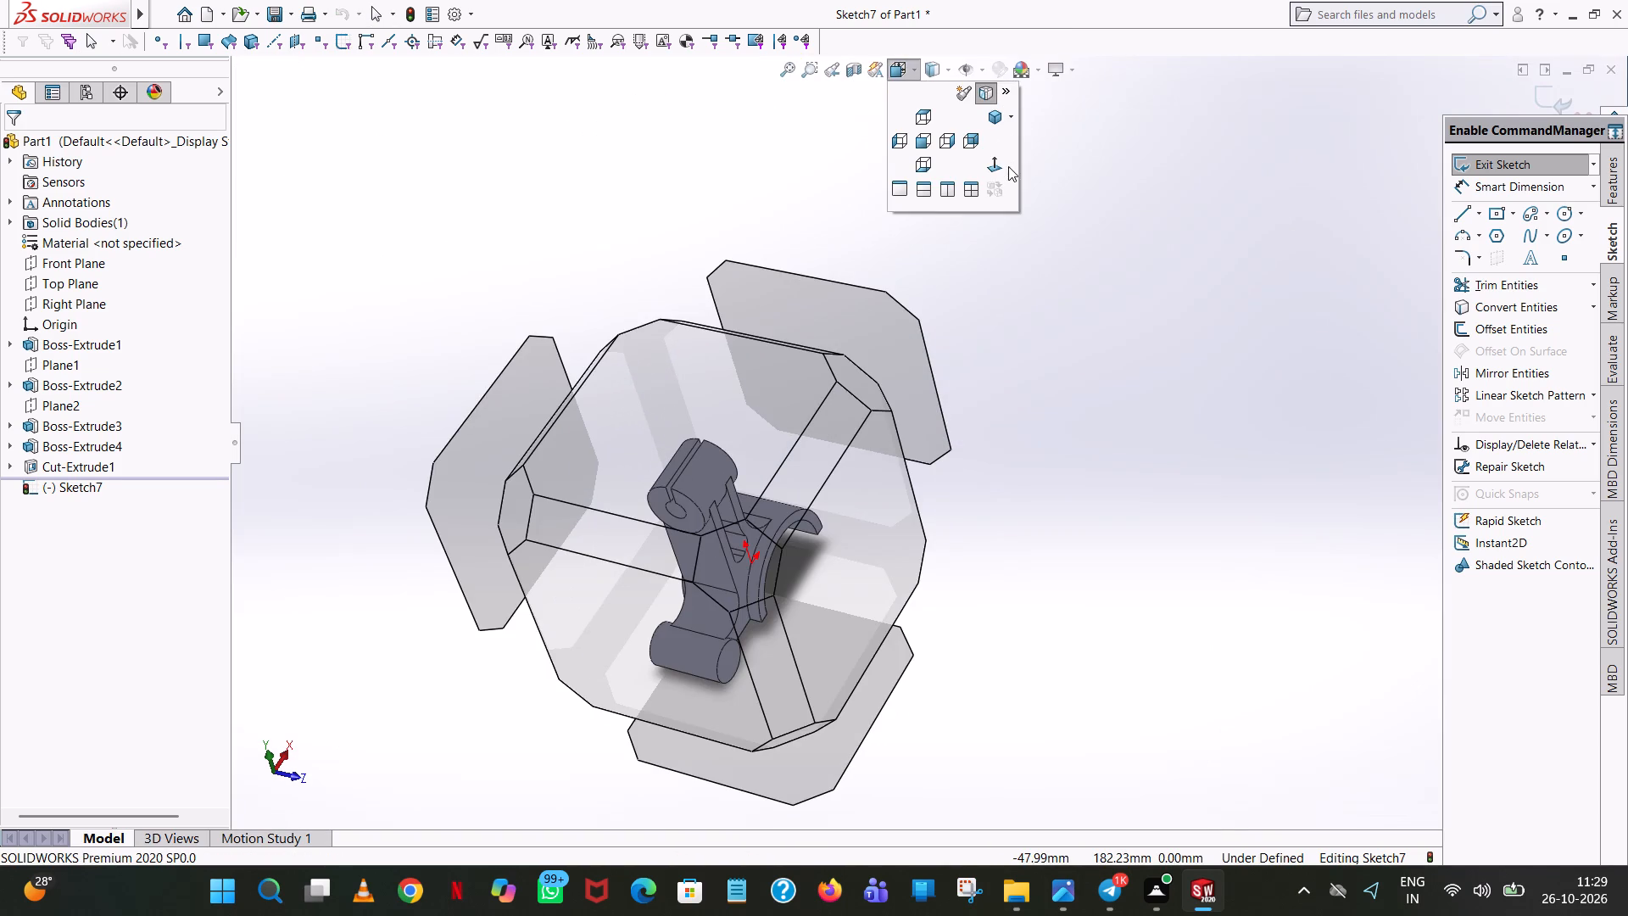
pyautogui.click(998, 160)
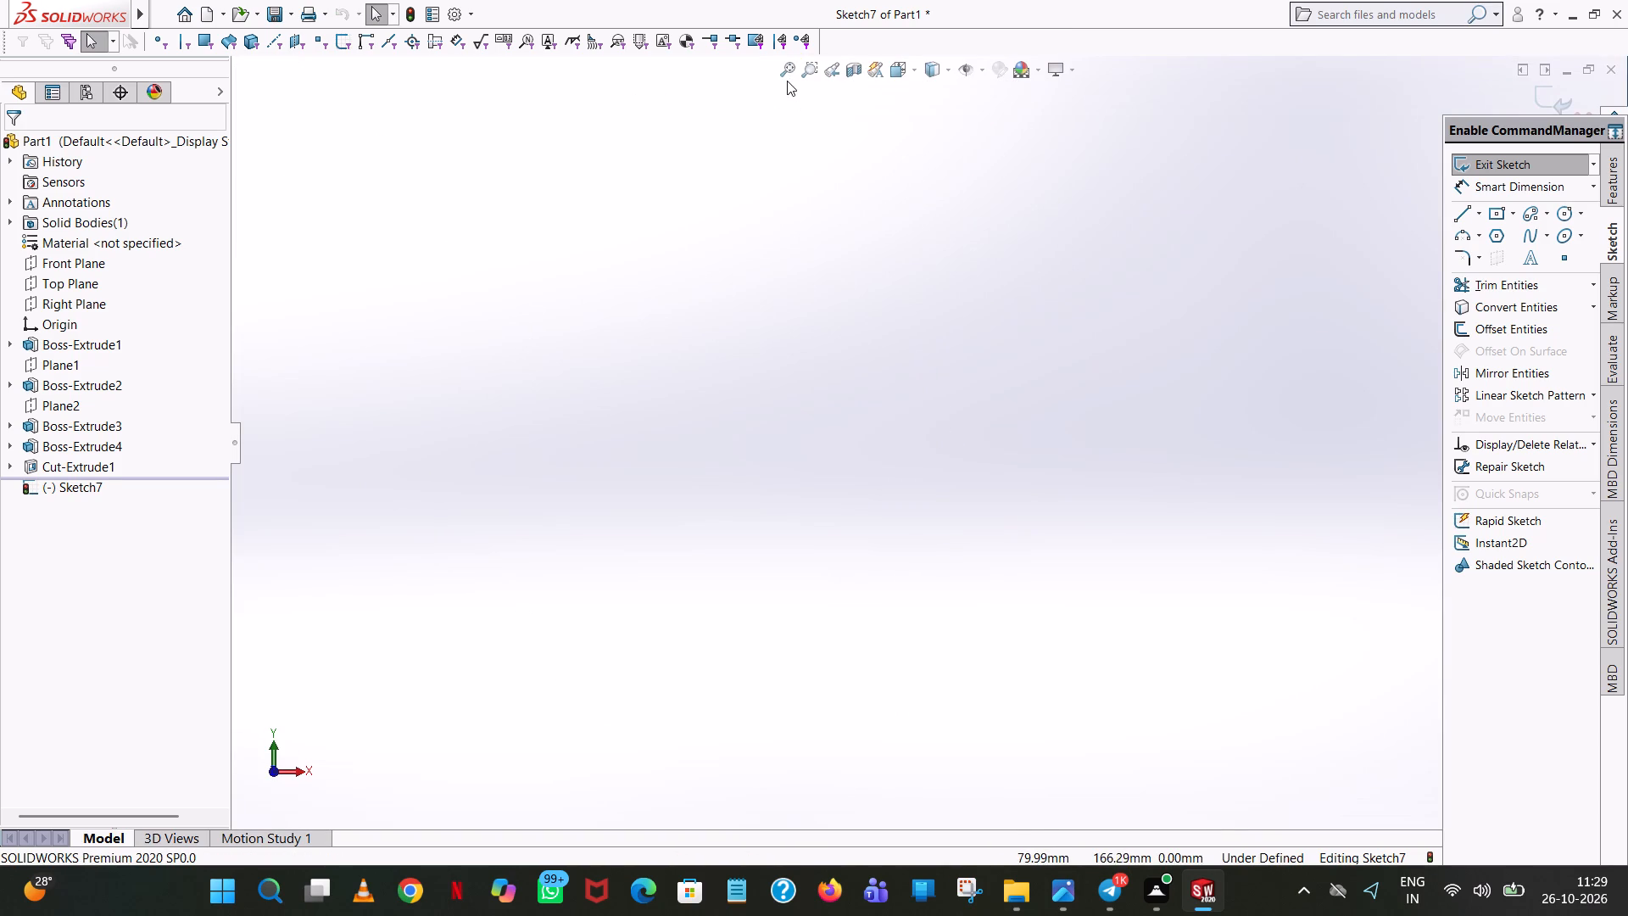
pyautogui.click(787, 74)
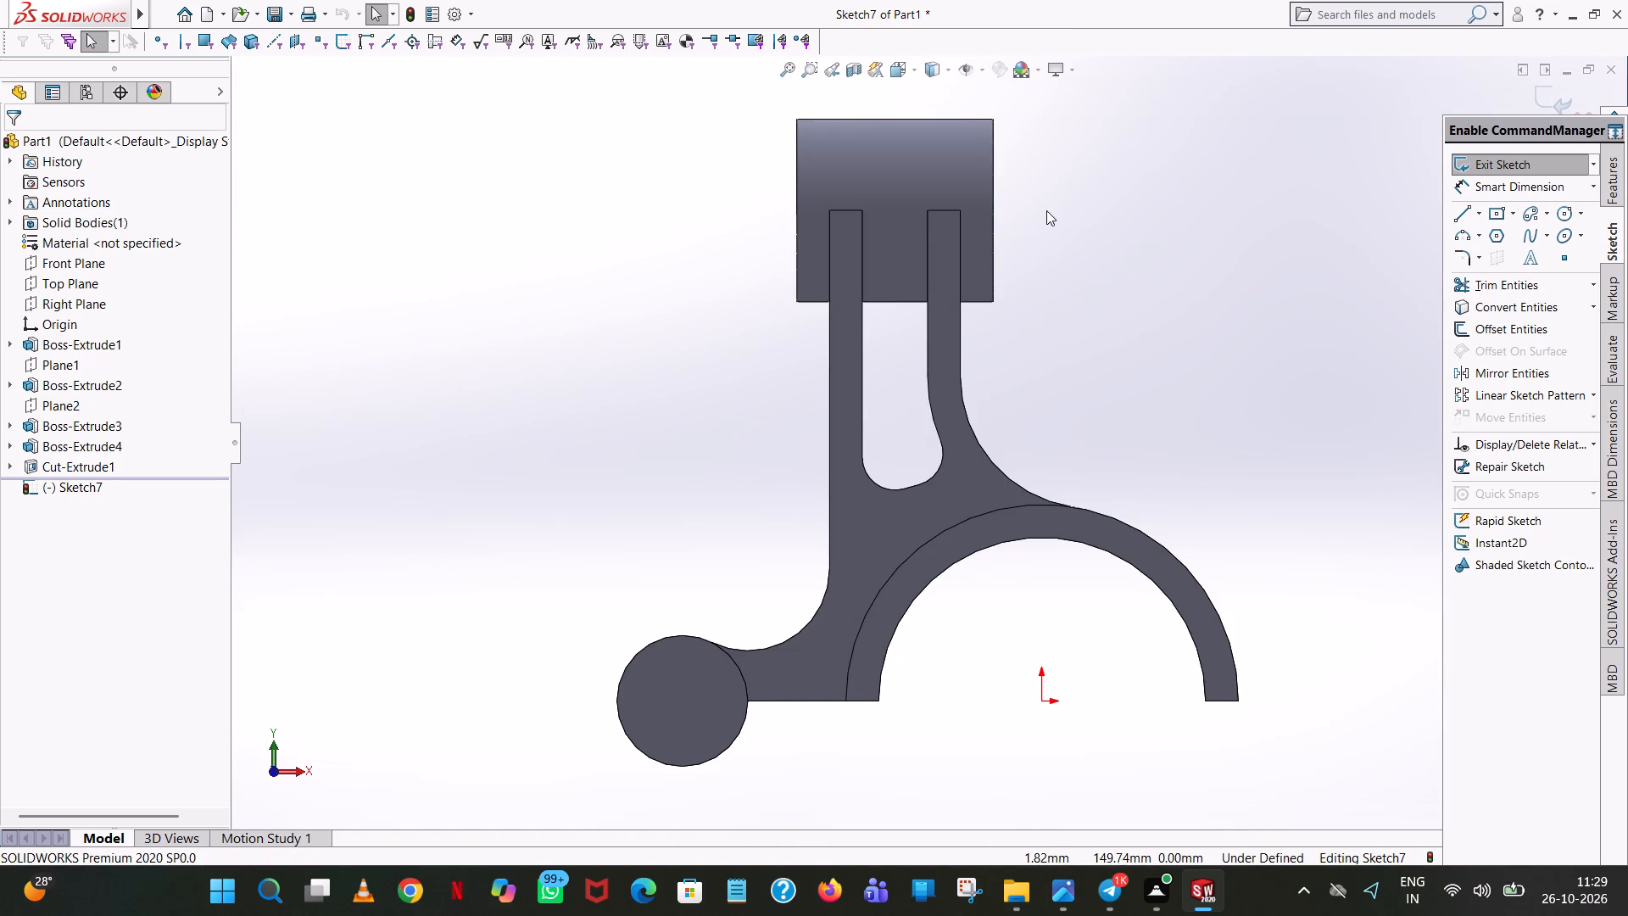
pyautogui.moveTo(1039, 205); pyautogui.dragTo(1039, 215, button='middle')
pyautogui.scroll(1, 1039, 215)
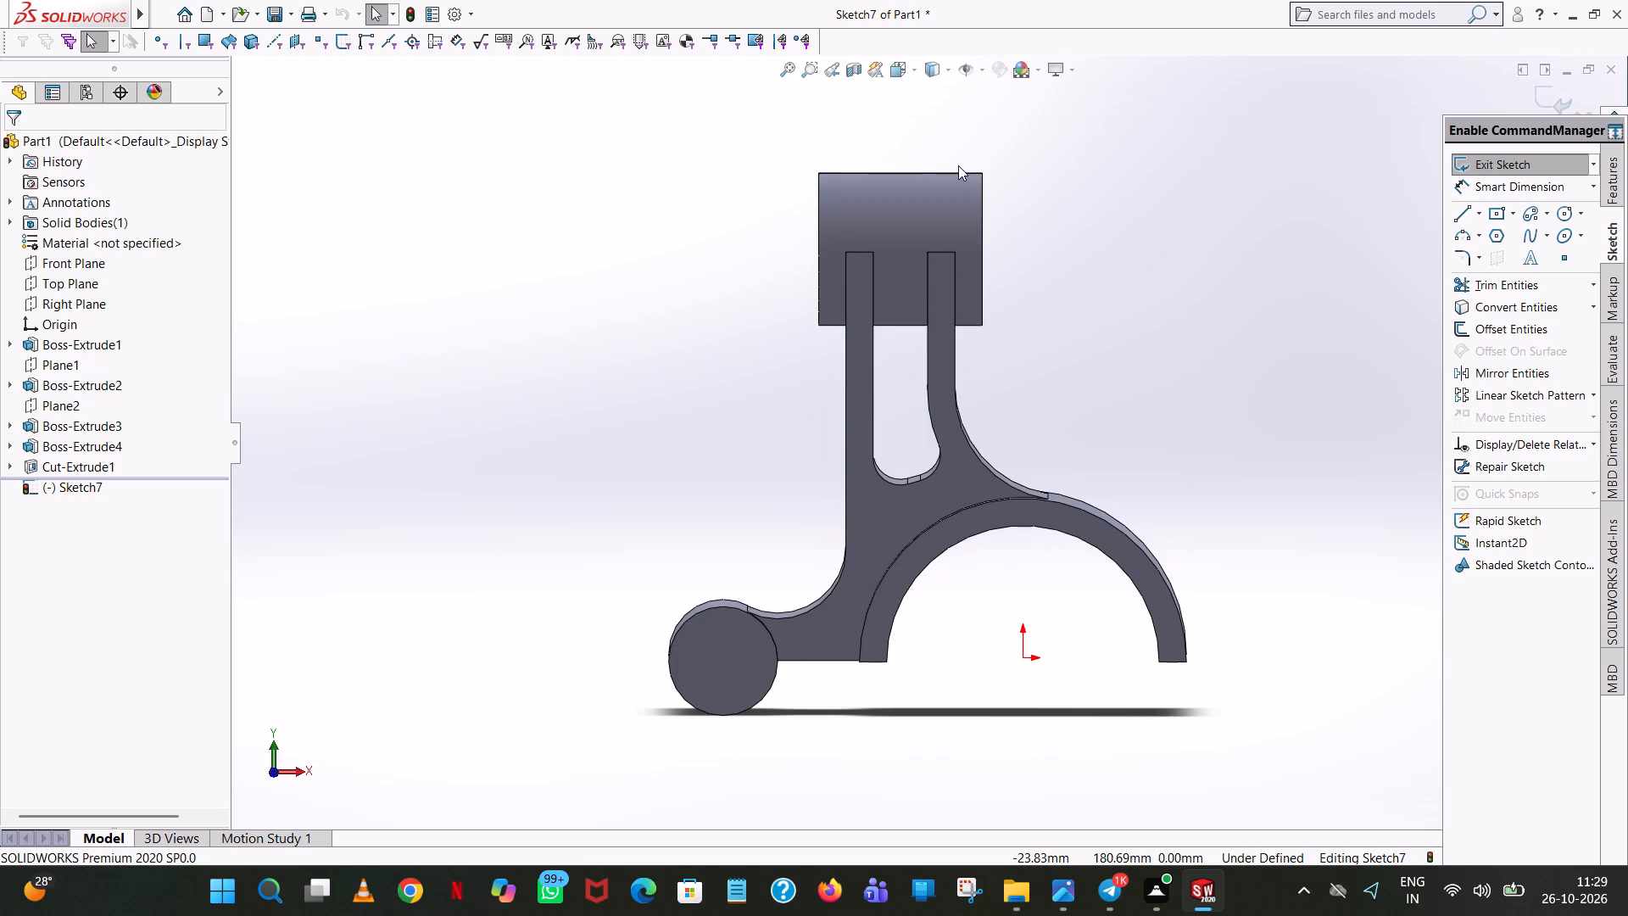
pyautogui.scroll(-3, 958, 165)
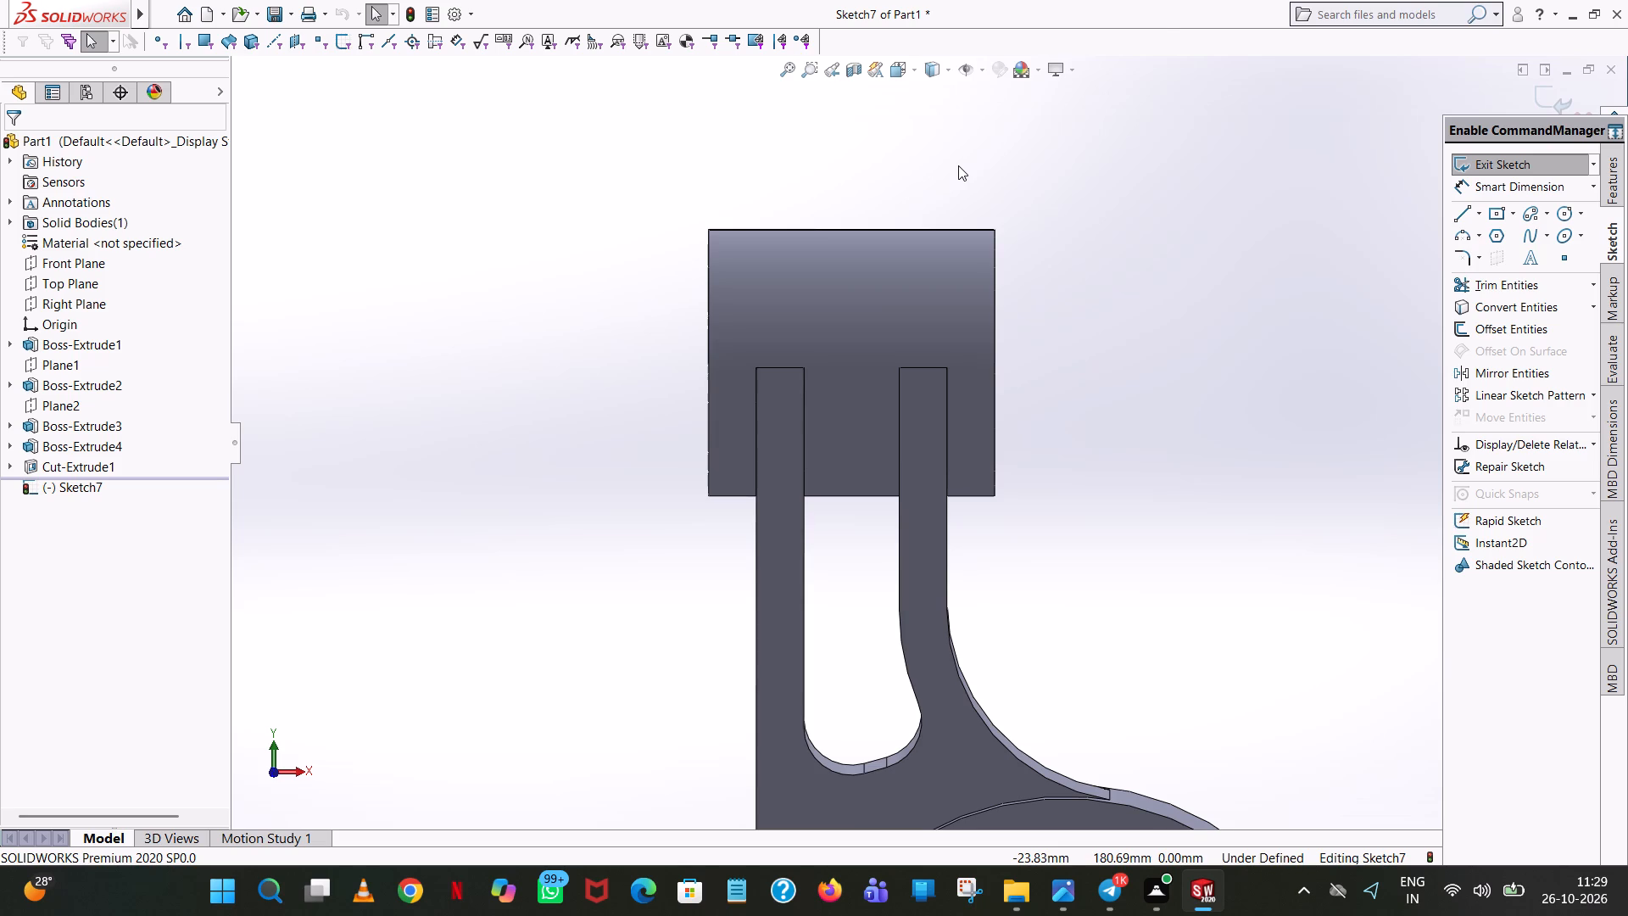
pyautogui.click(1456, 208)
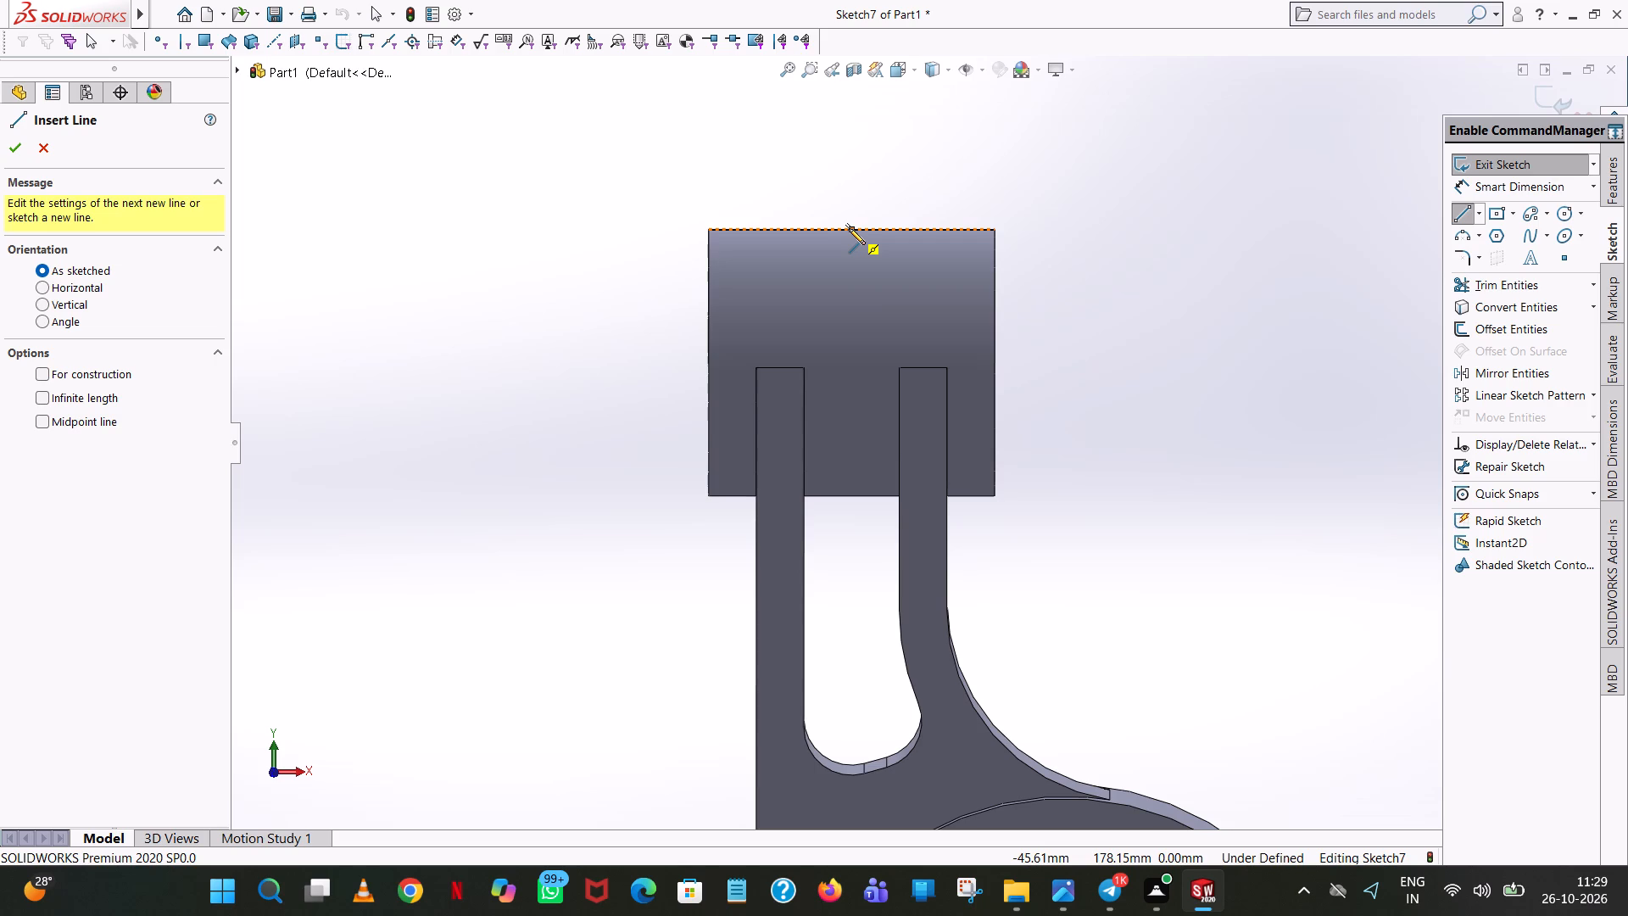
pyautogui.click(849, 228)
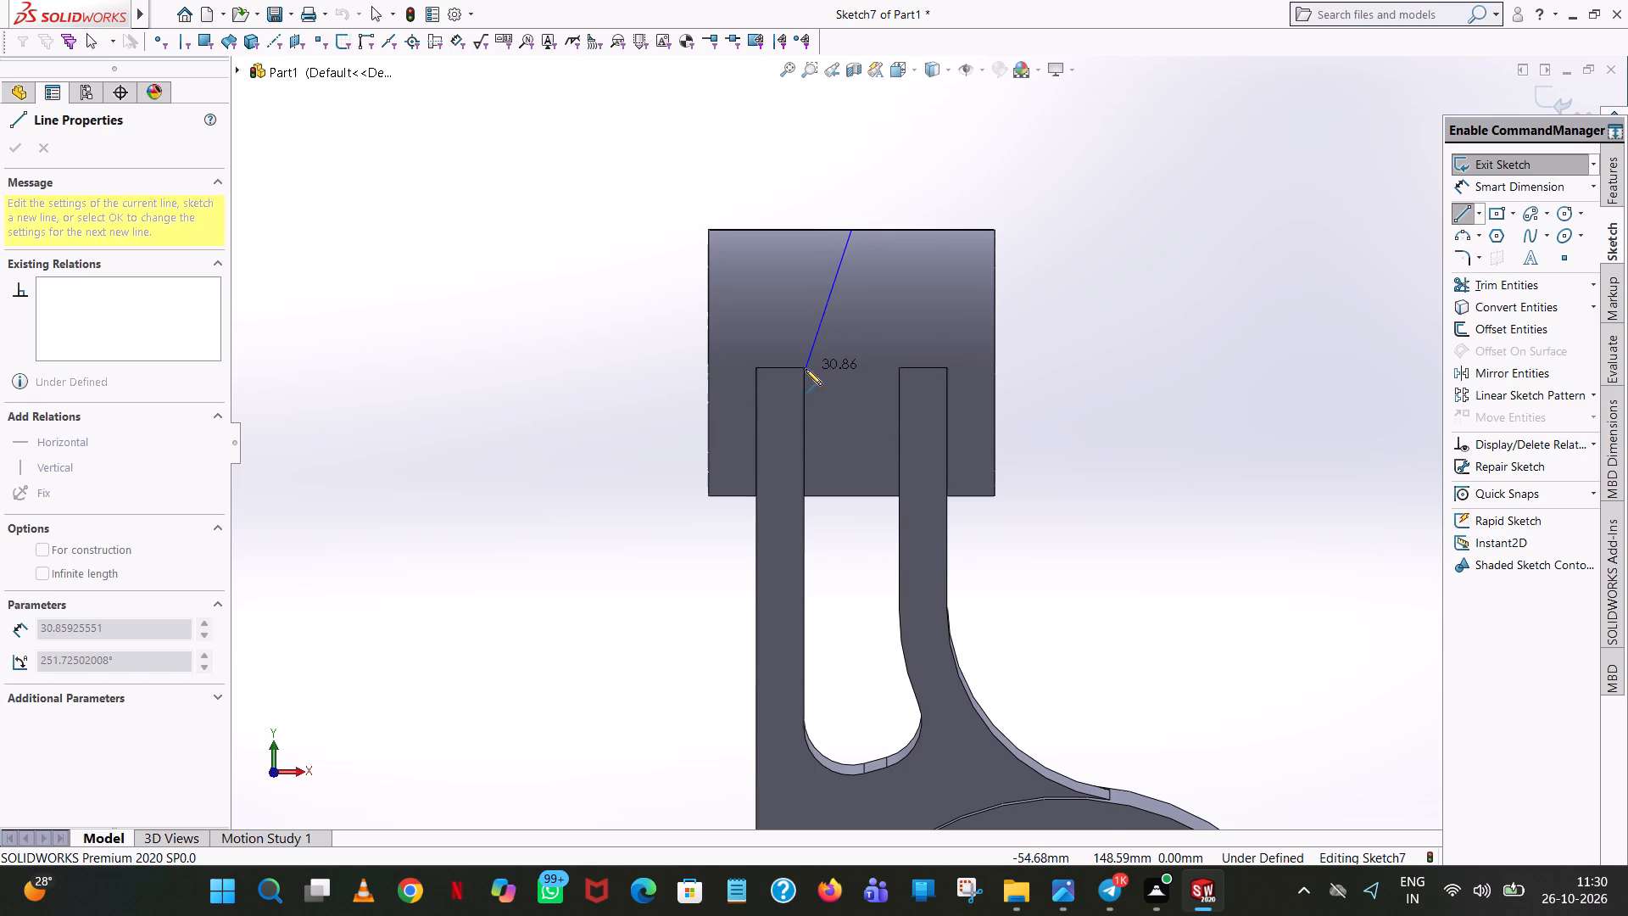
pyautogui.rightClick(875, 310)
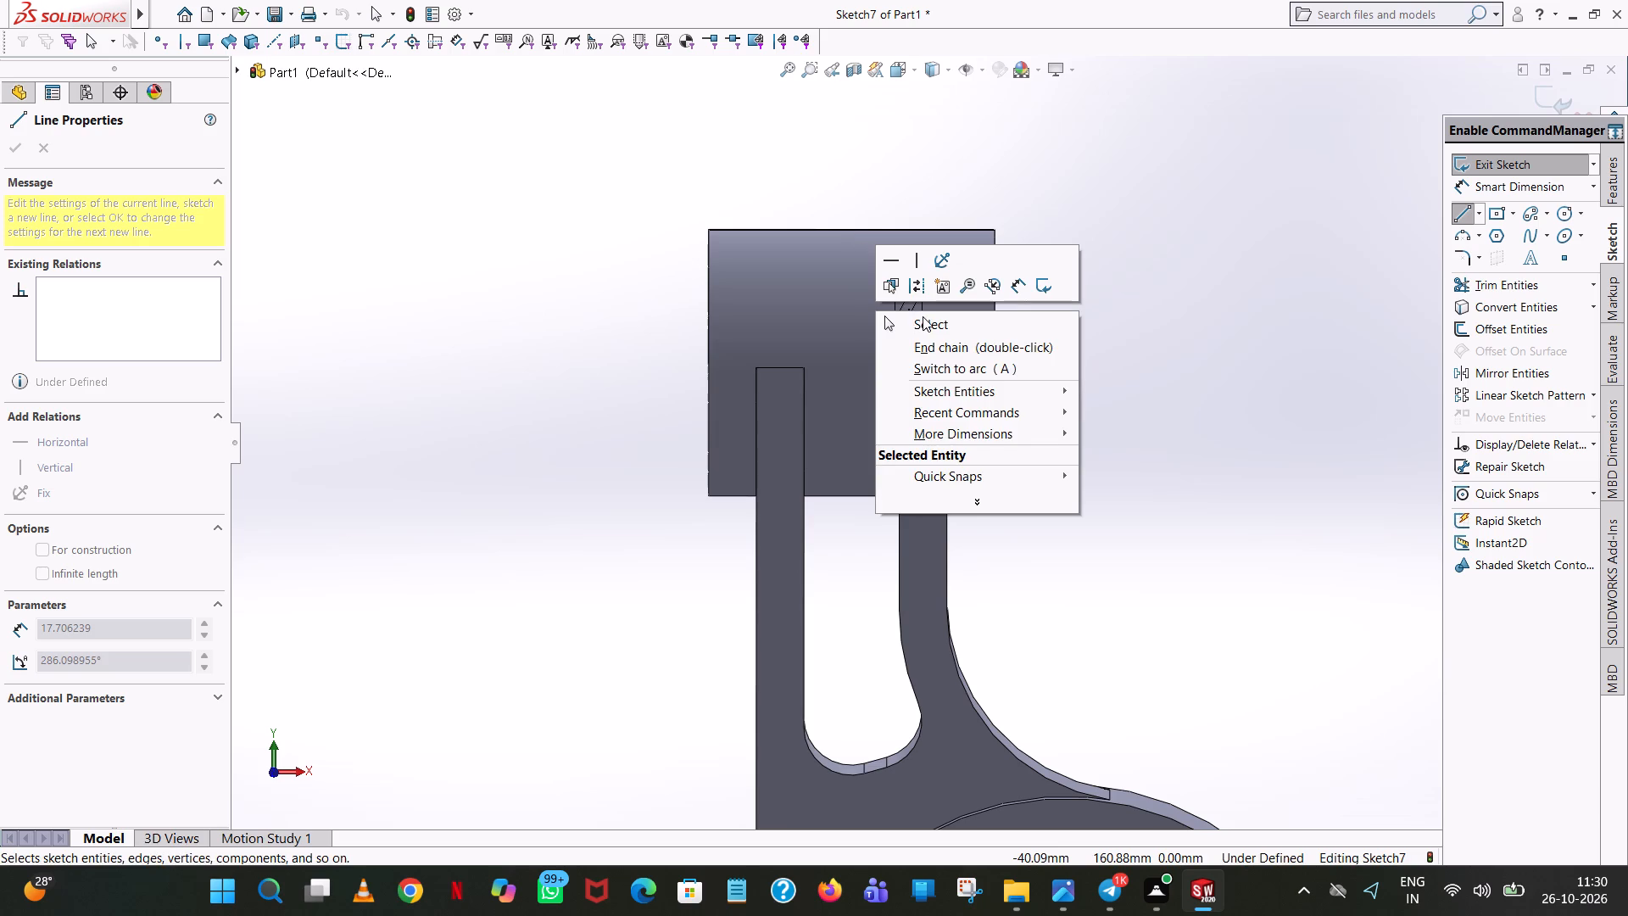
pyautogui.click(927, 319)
# Sketch a 12 mm vertical line upward from near the middle of the top cylinder's upper edge.
pyautogui.click(1464, 214)
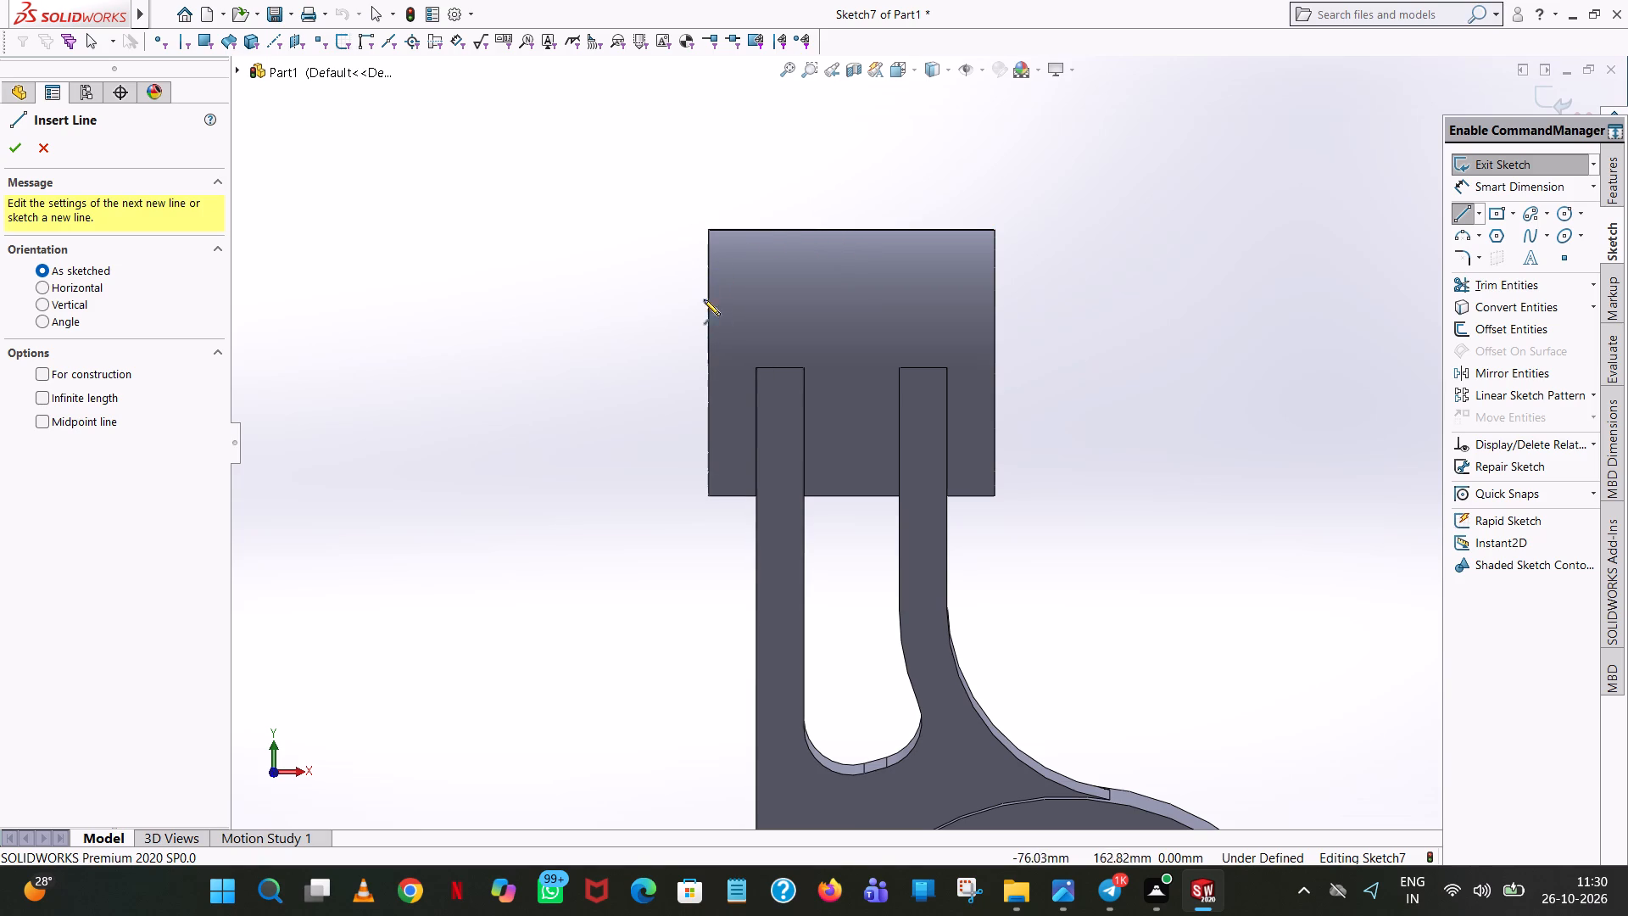
pyautogui.click(845, 228)
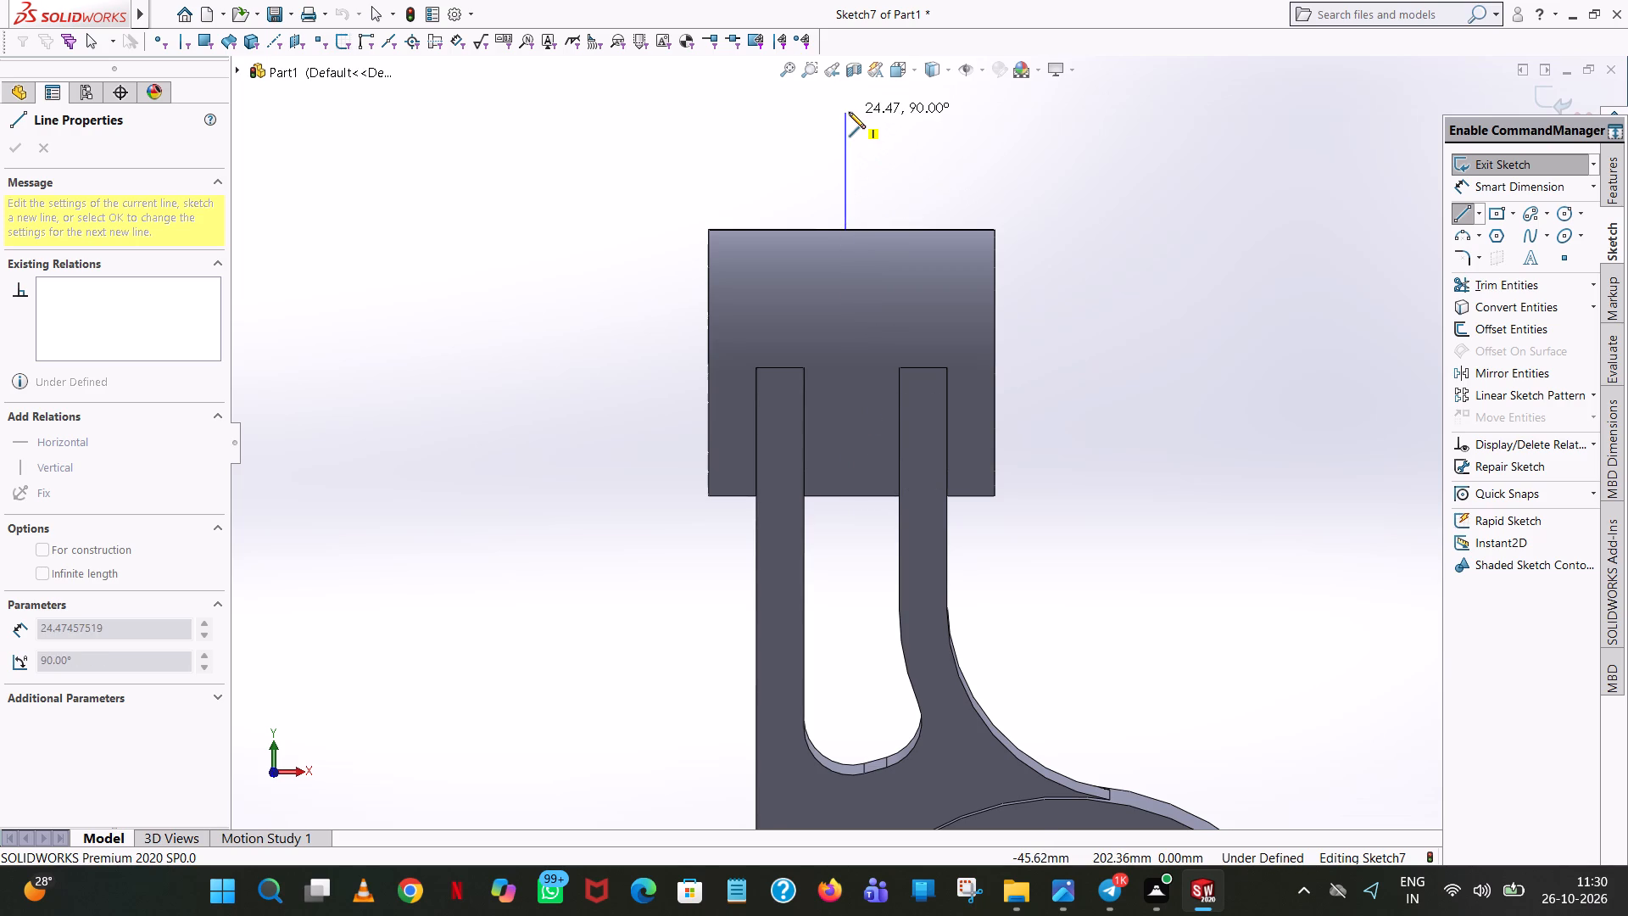
pyautogui.scroll(1, 849, 112)
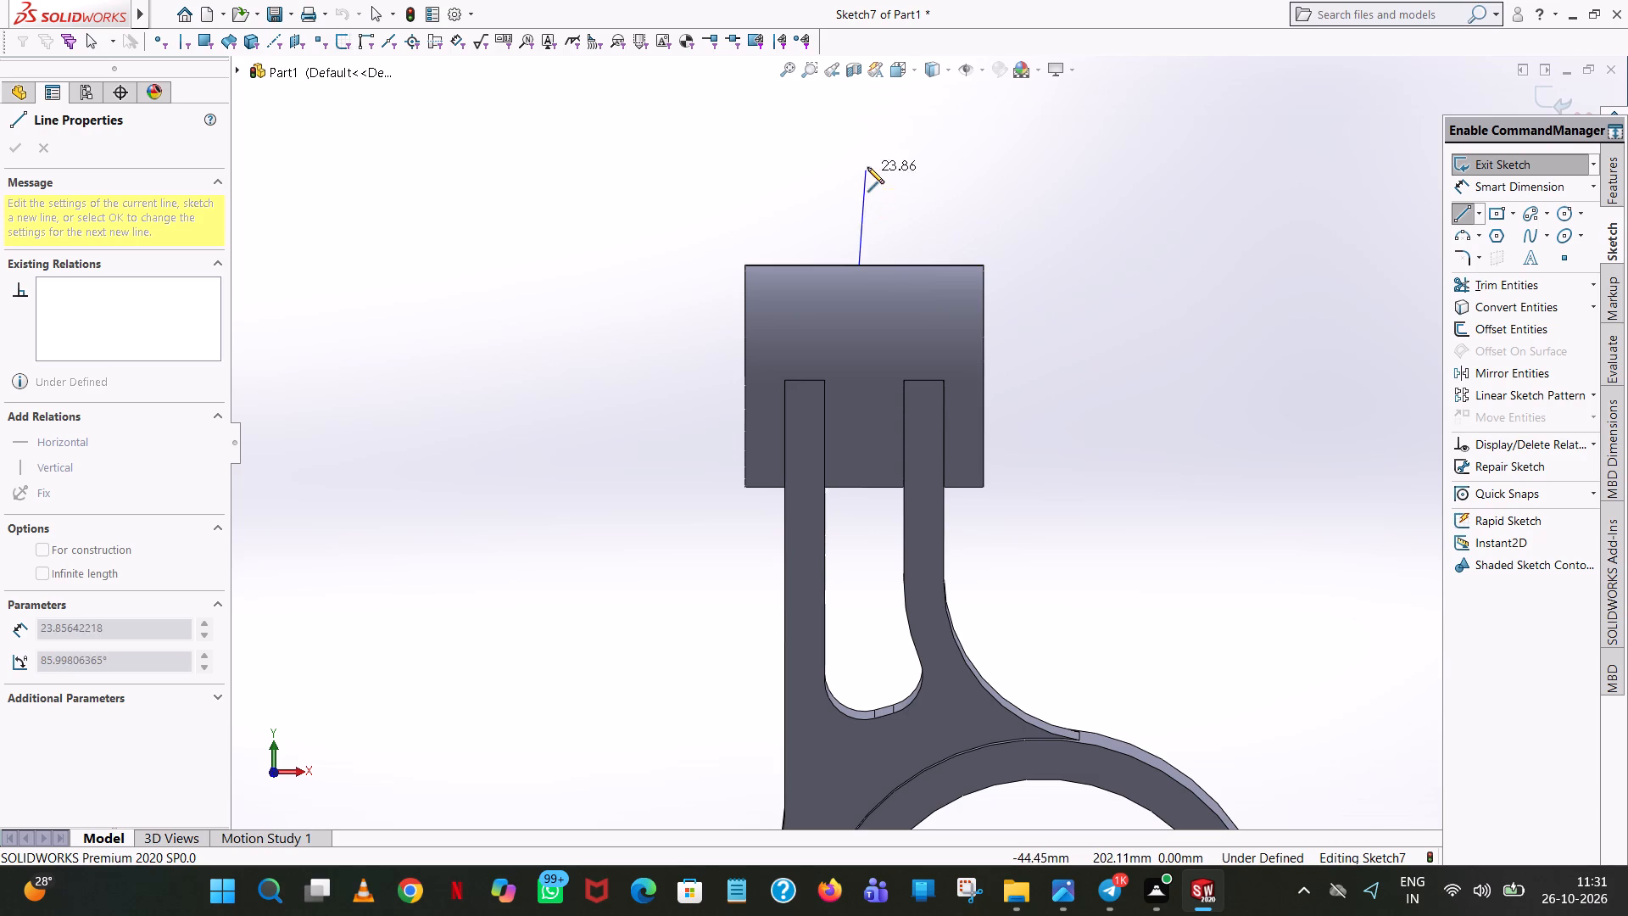
pyautogui.click(861, 146)
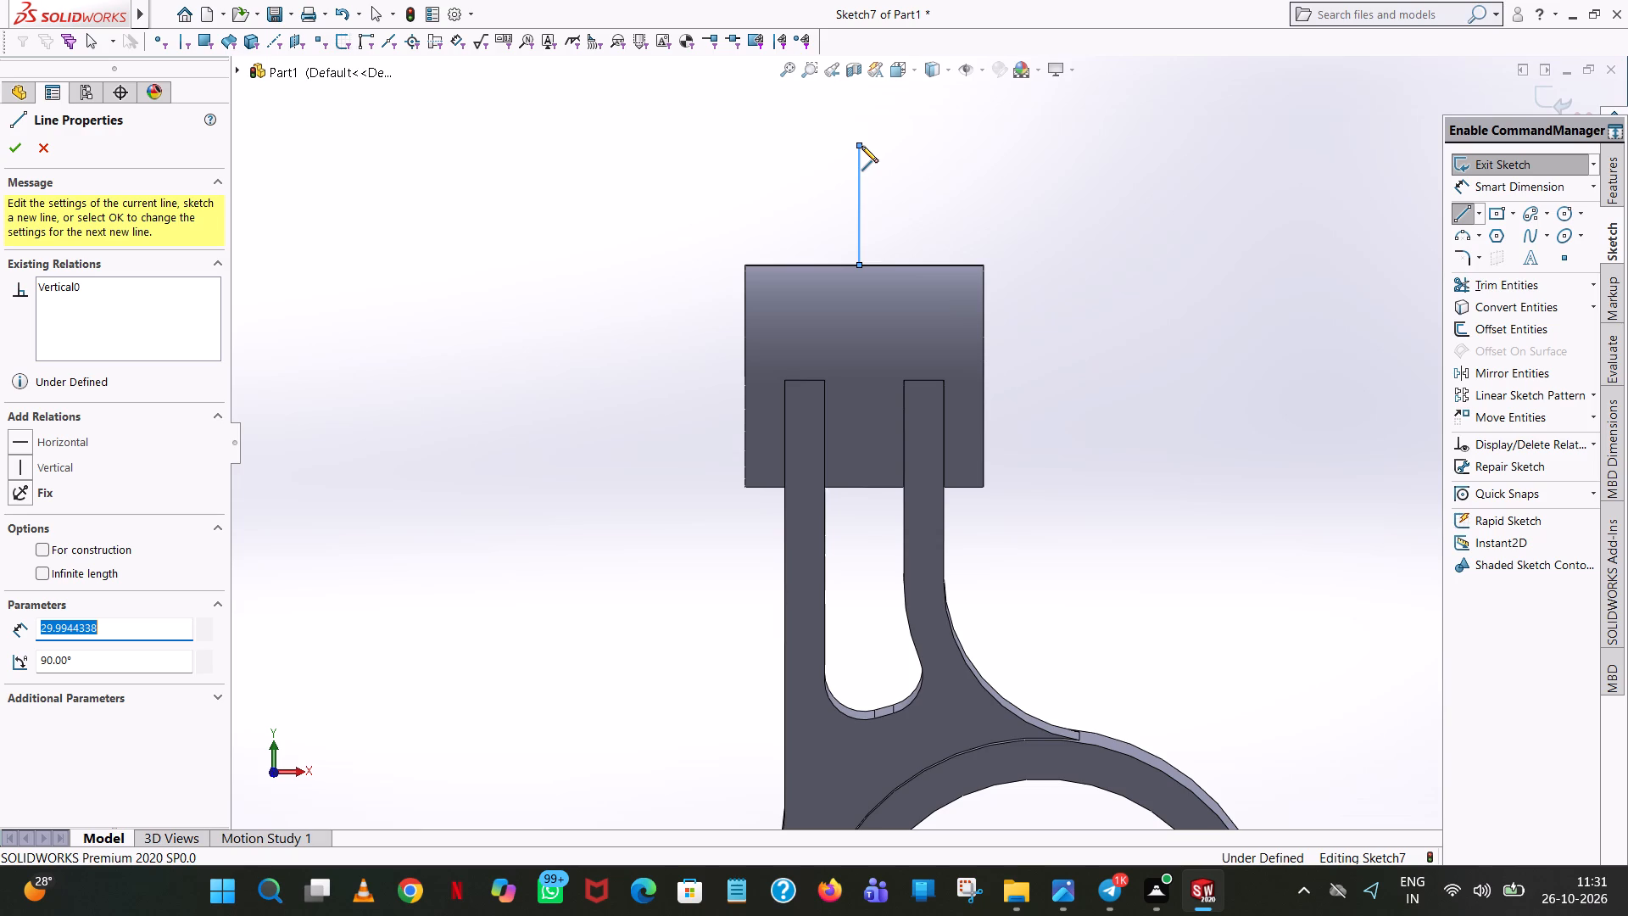
pyautogui.write('40-28')
pyautogui.press('Return')
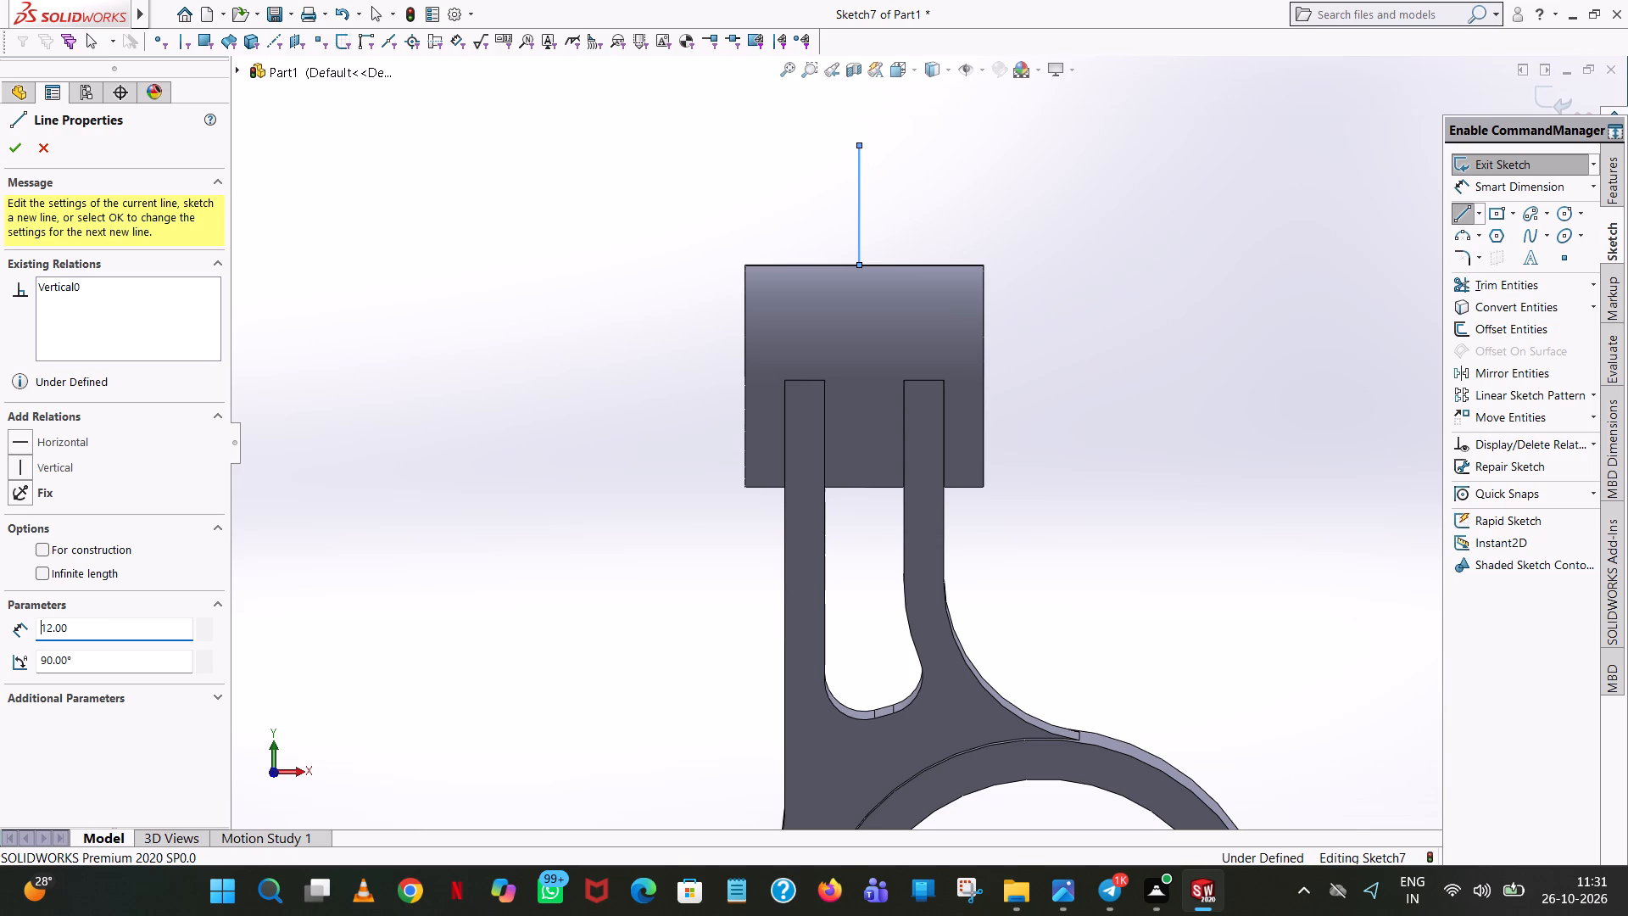
pyautogui.rightClick(861, 146)
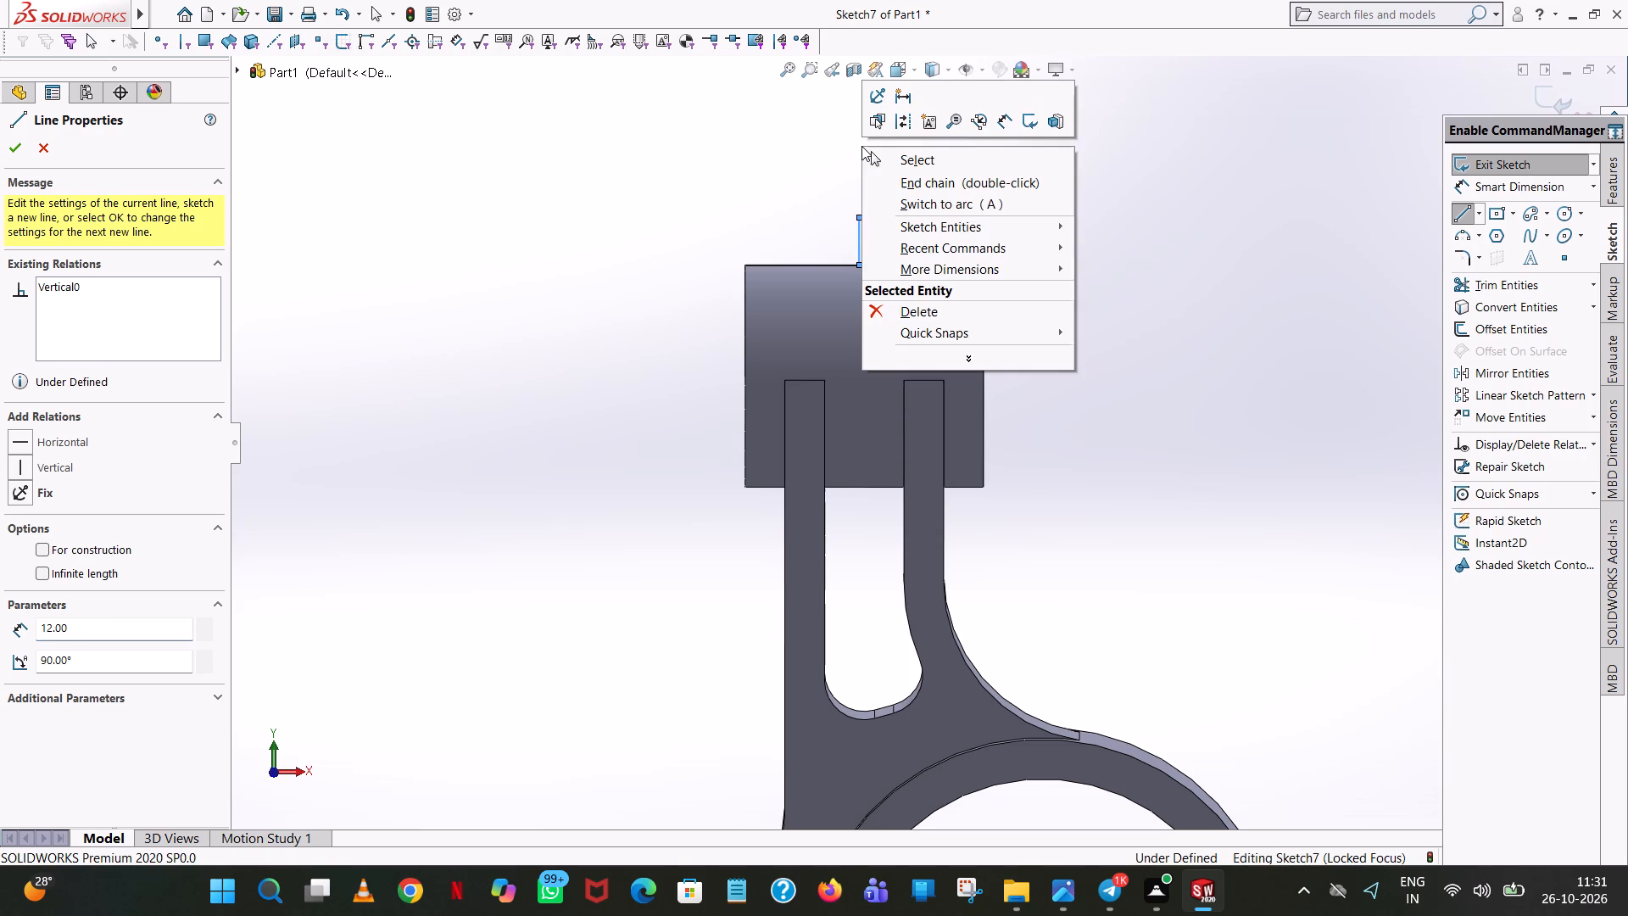
pyautogui.click(924, 160)
# Sketch a circle of radius 15 mm centred on the vertical line's upper end.
pyautogui.click(1562, 206)
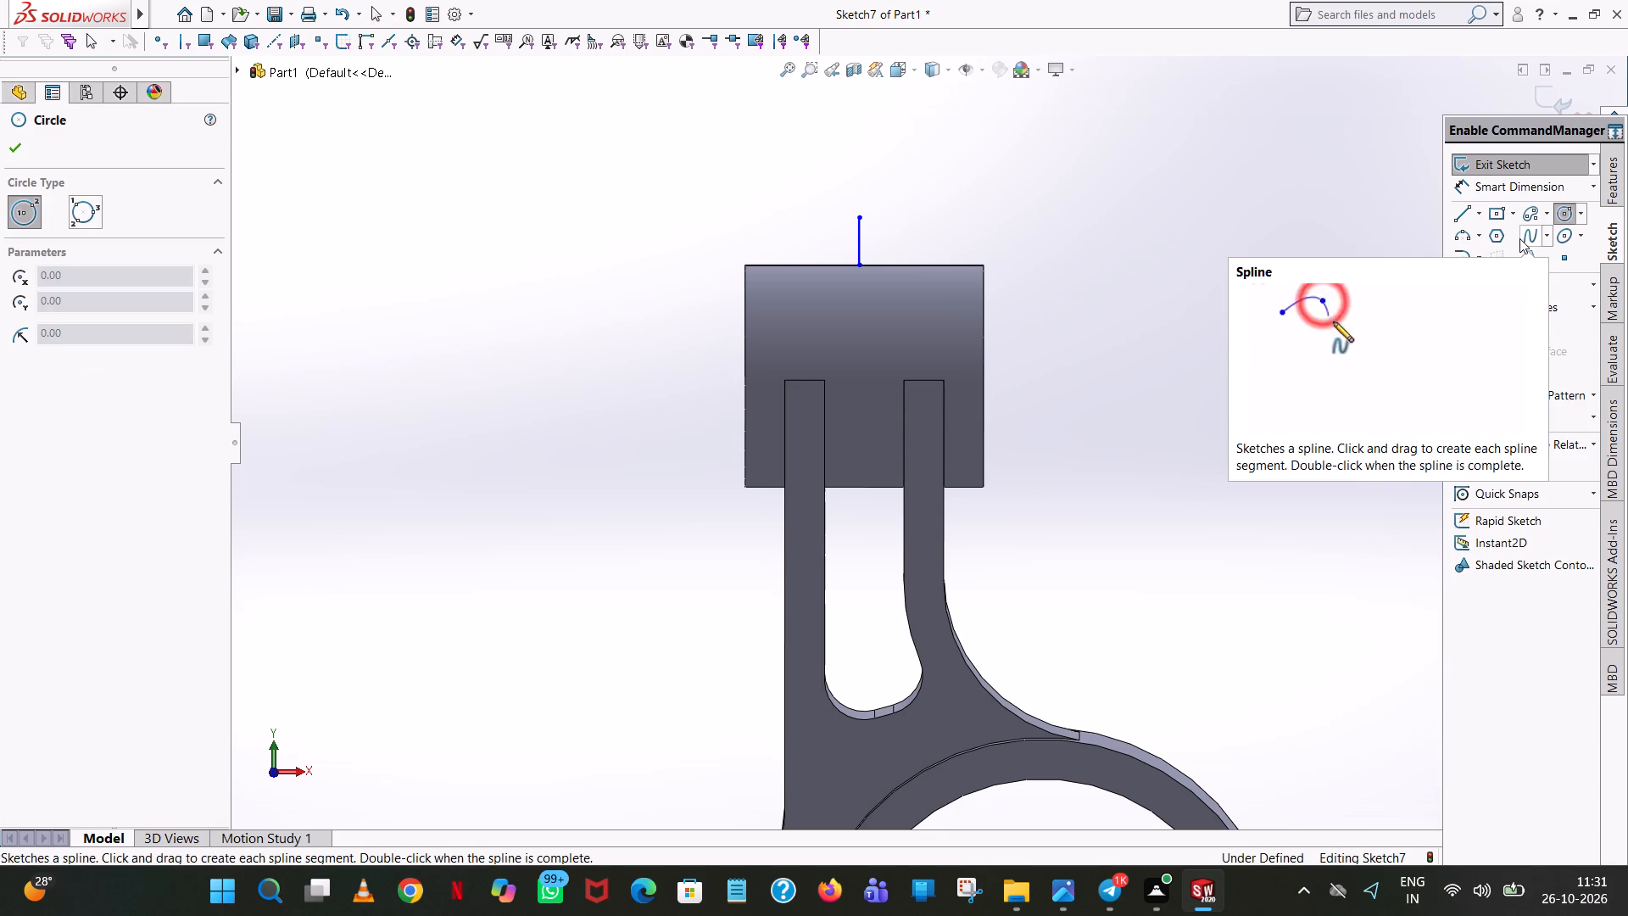
pyautogui.click(861, 215)
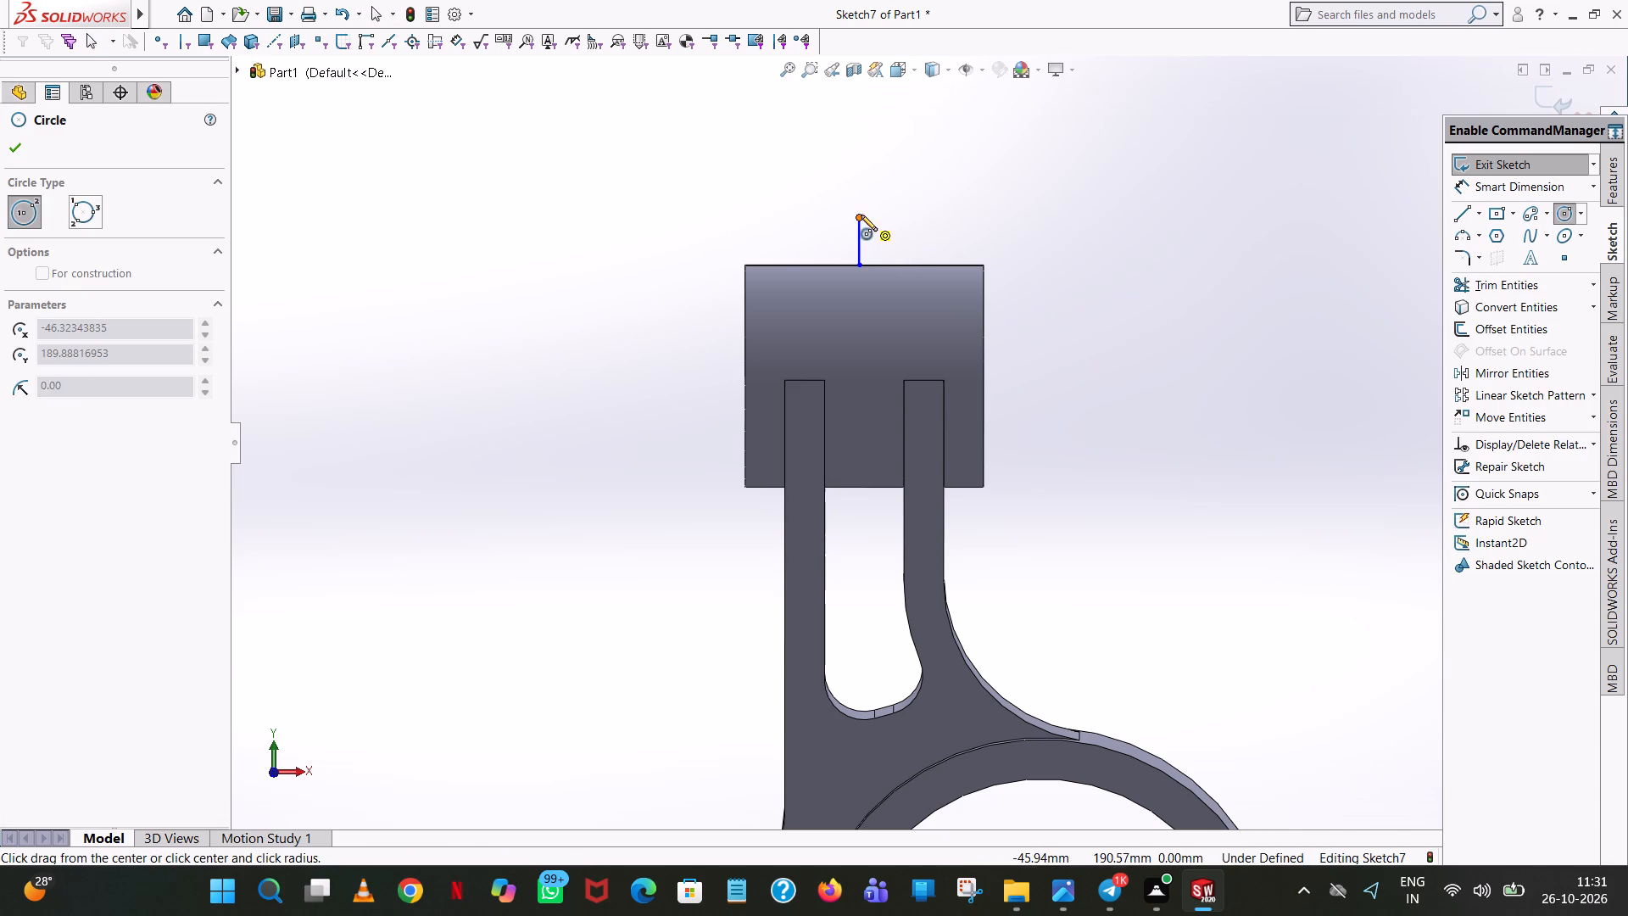
pyautogui.click(915, 180)
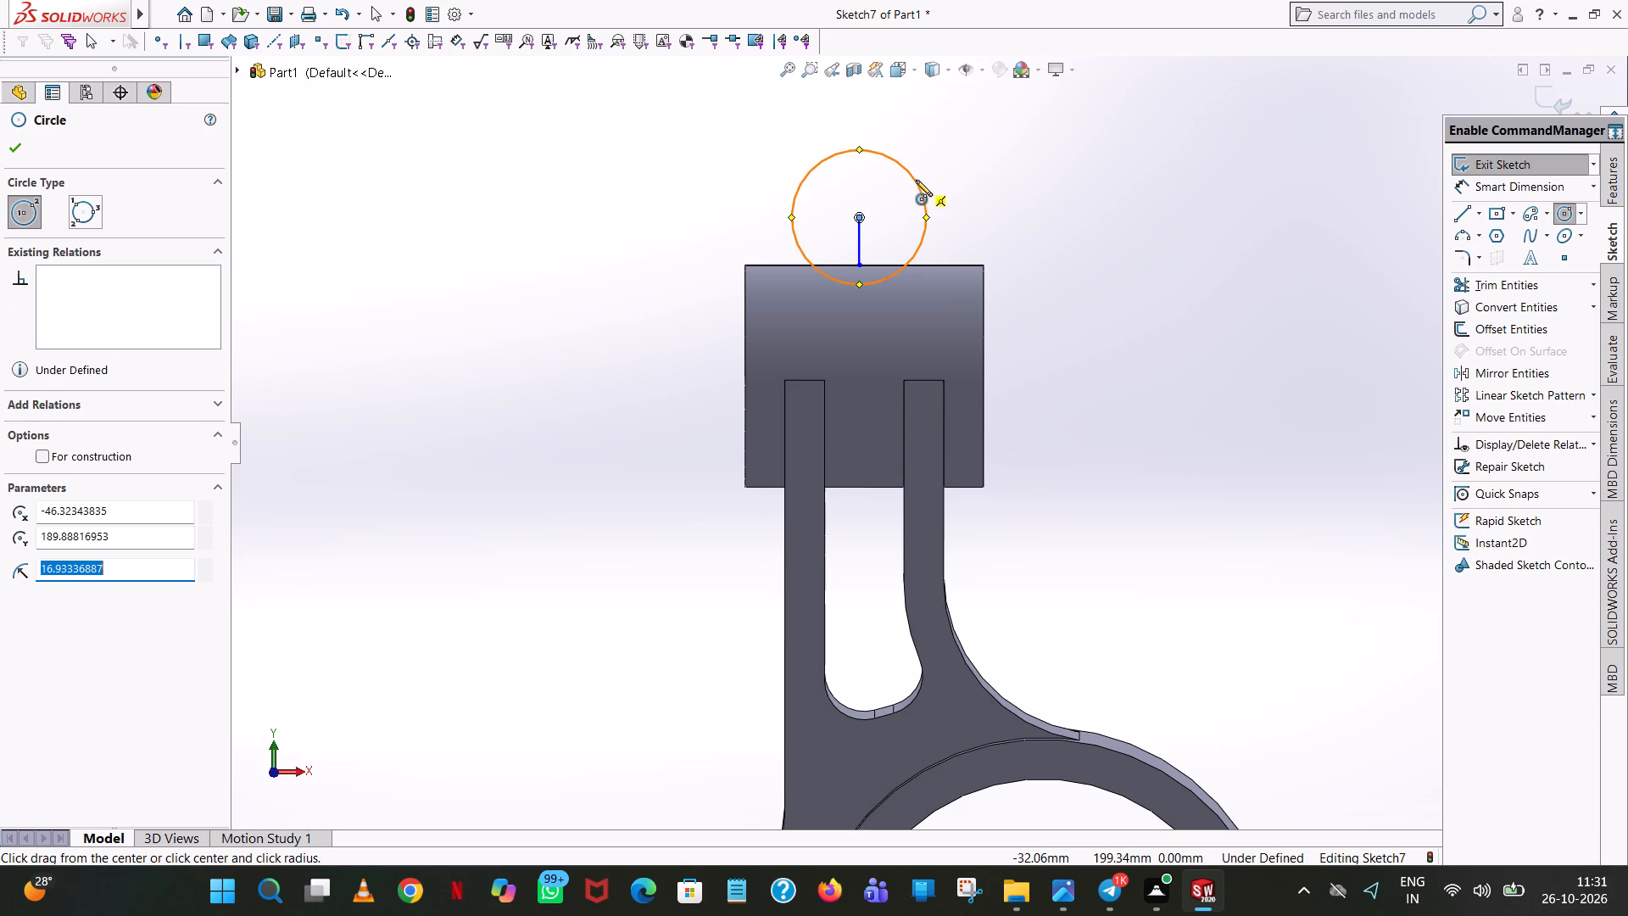
pyautogui.write('15')
pyautogui.press('Return')
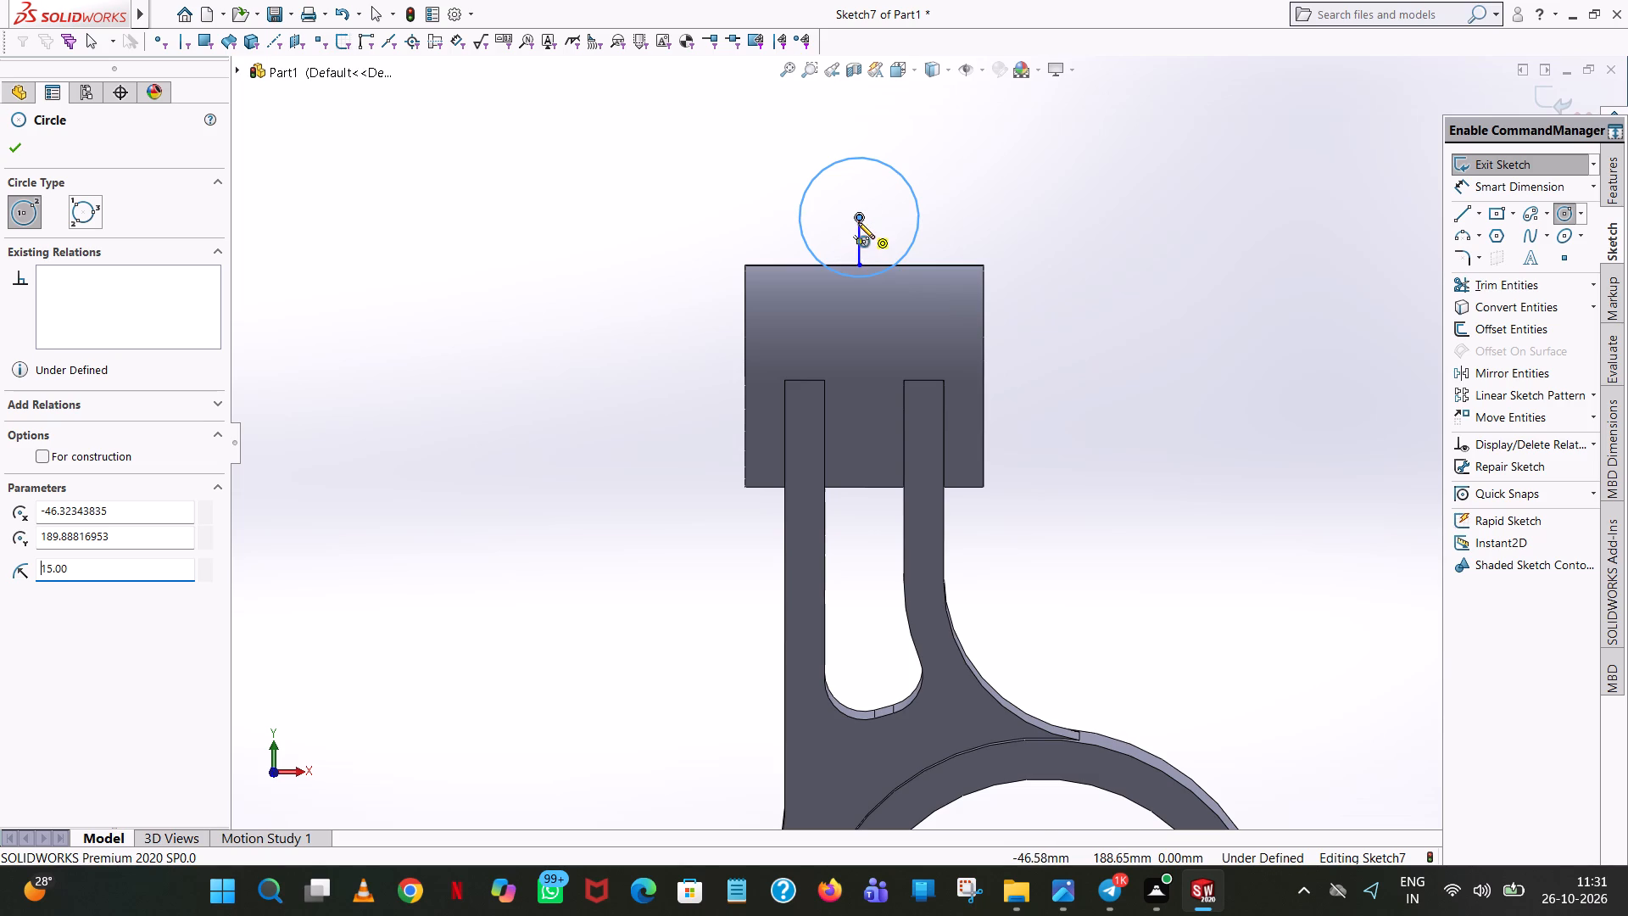
# Sketch a concentric inner circle of radius 7.5 mm at the same centre.
pyautogui.click(857, 215)
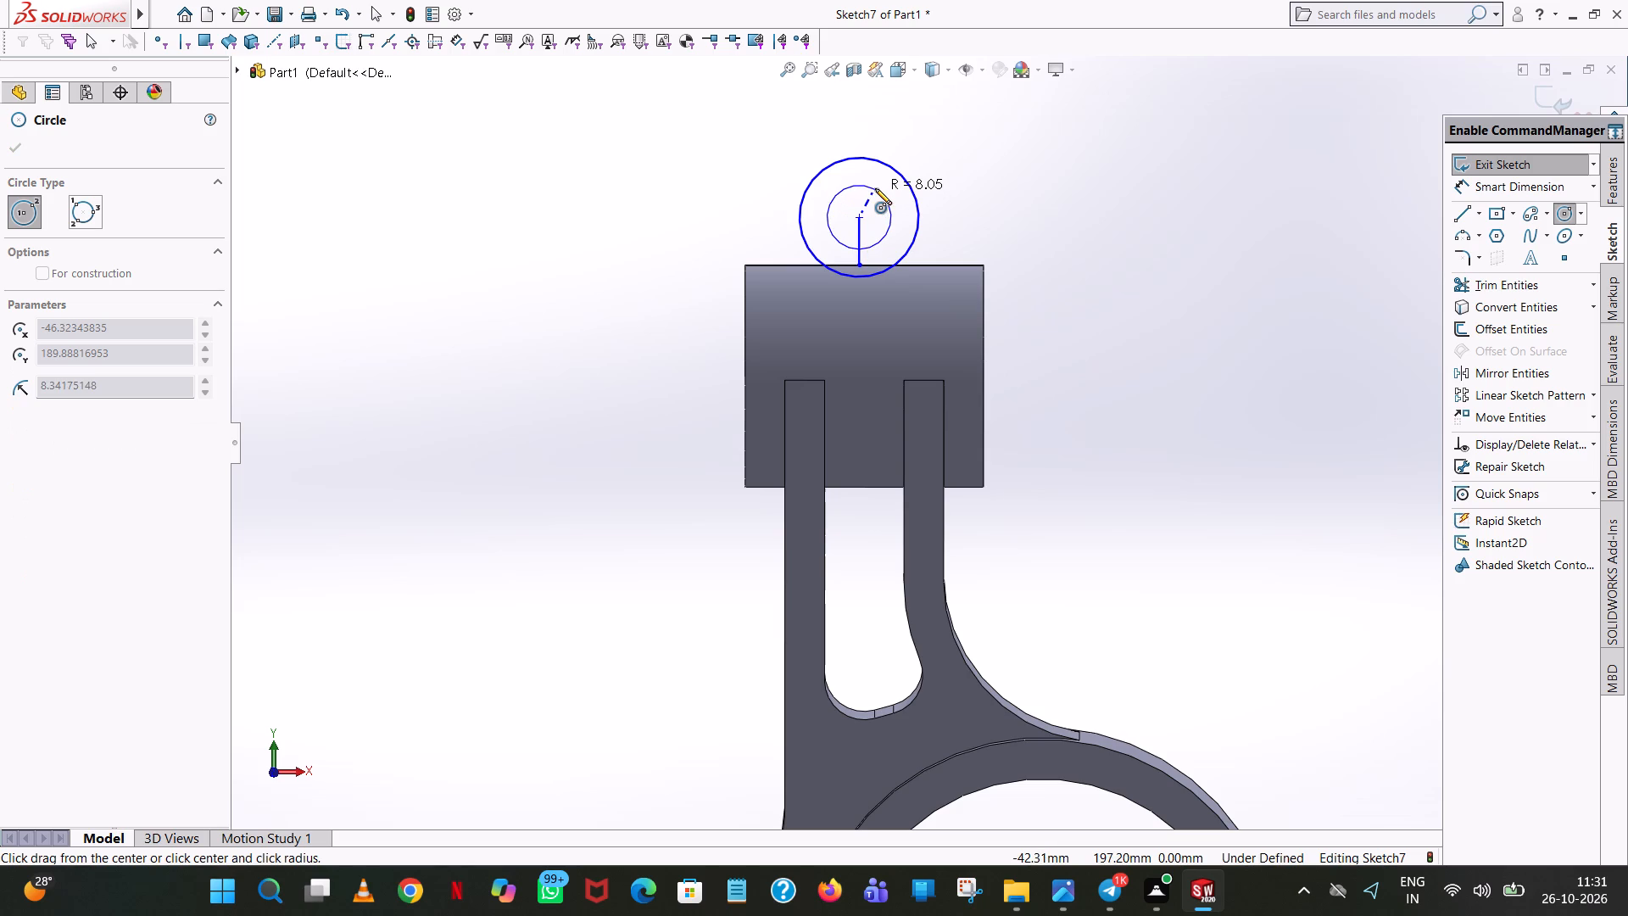
pyautogui.click(875, 188)
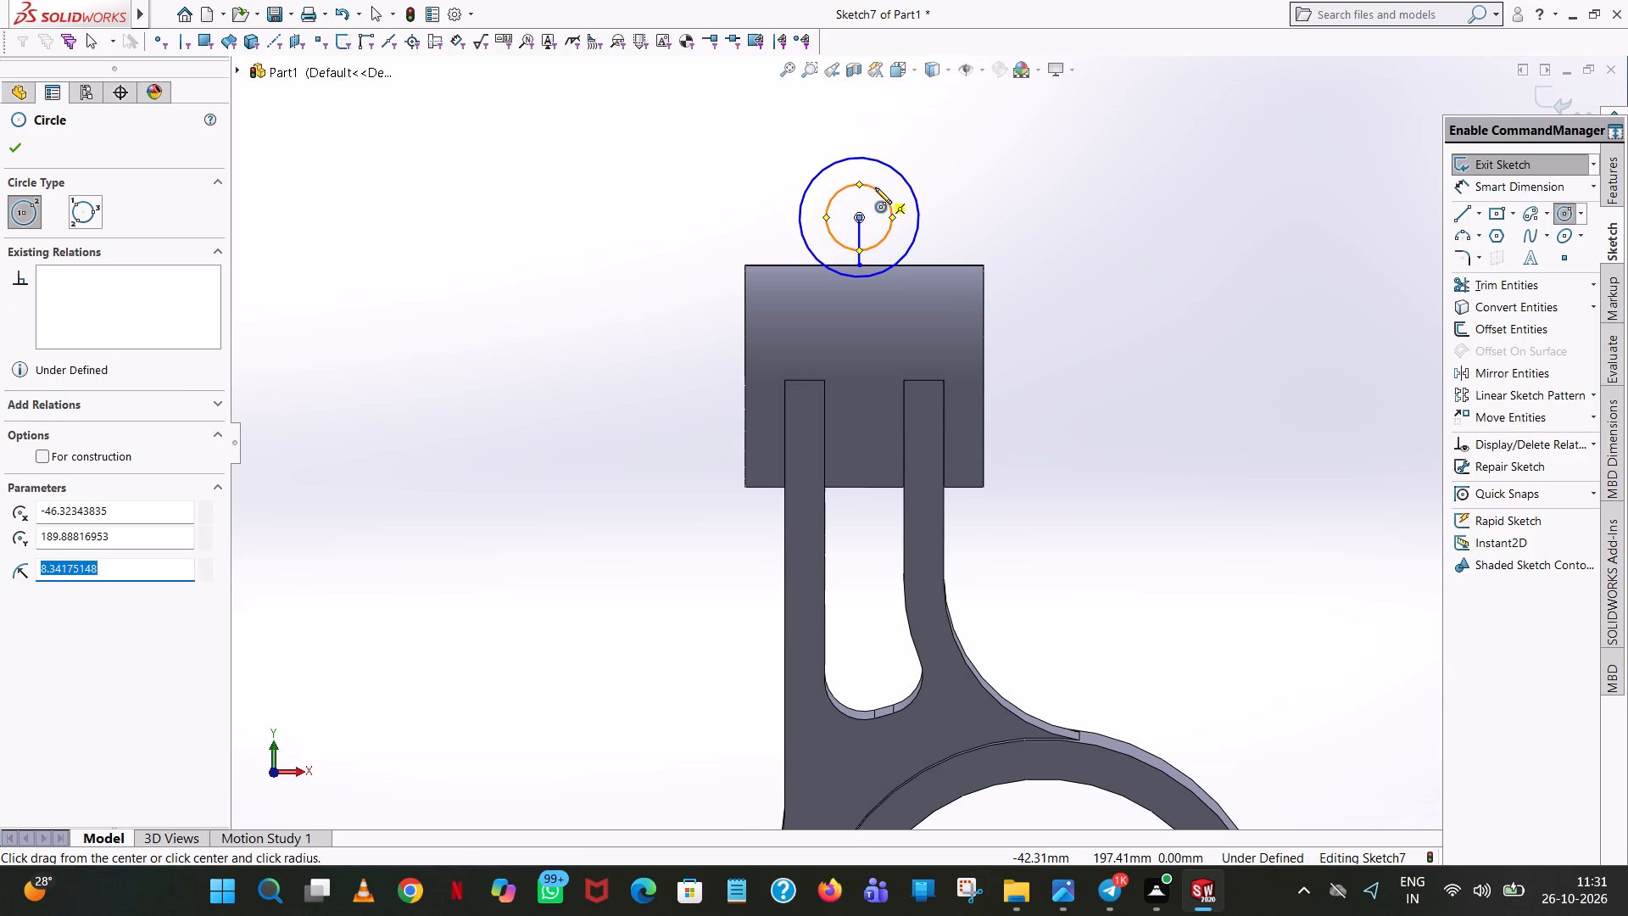
pyautogui.write('7.5')
pyautogui.press('Return')
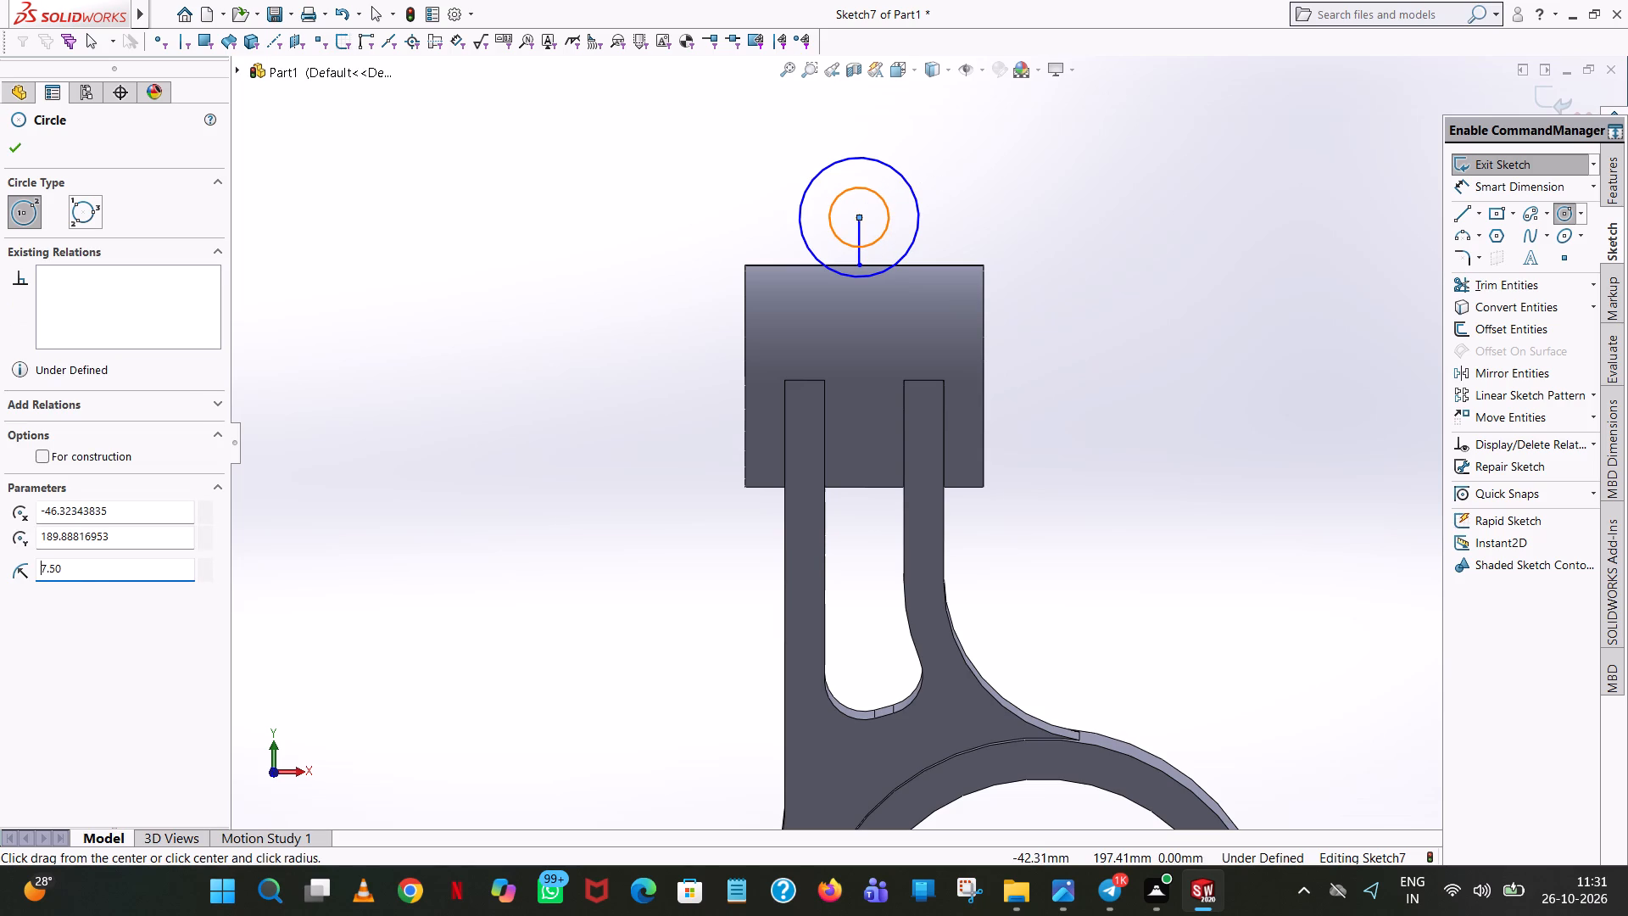
pyautogui.click(24, 140)
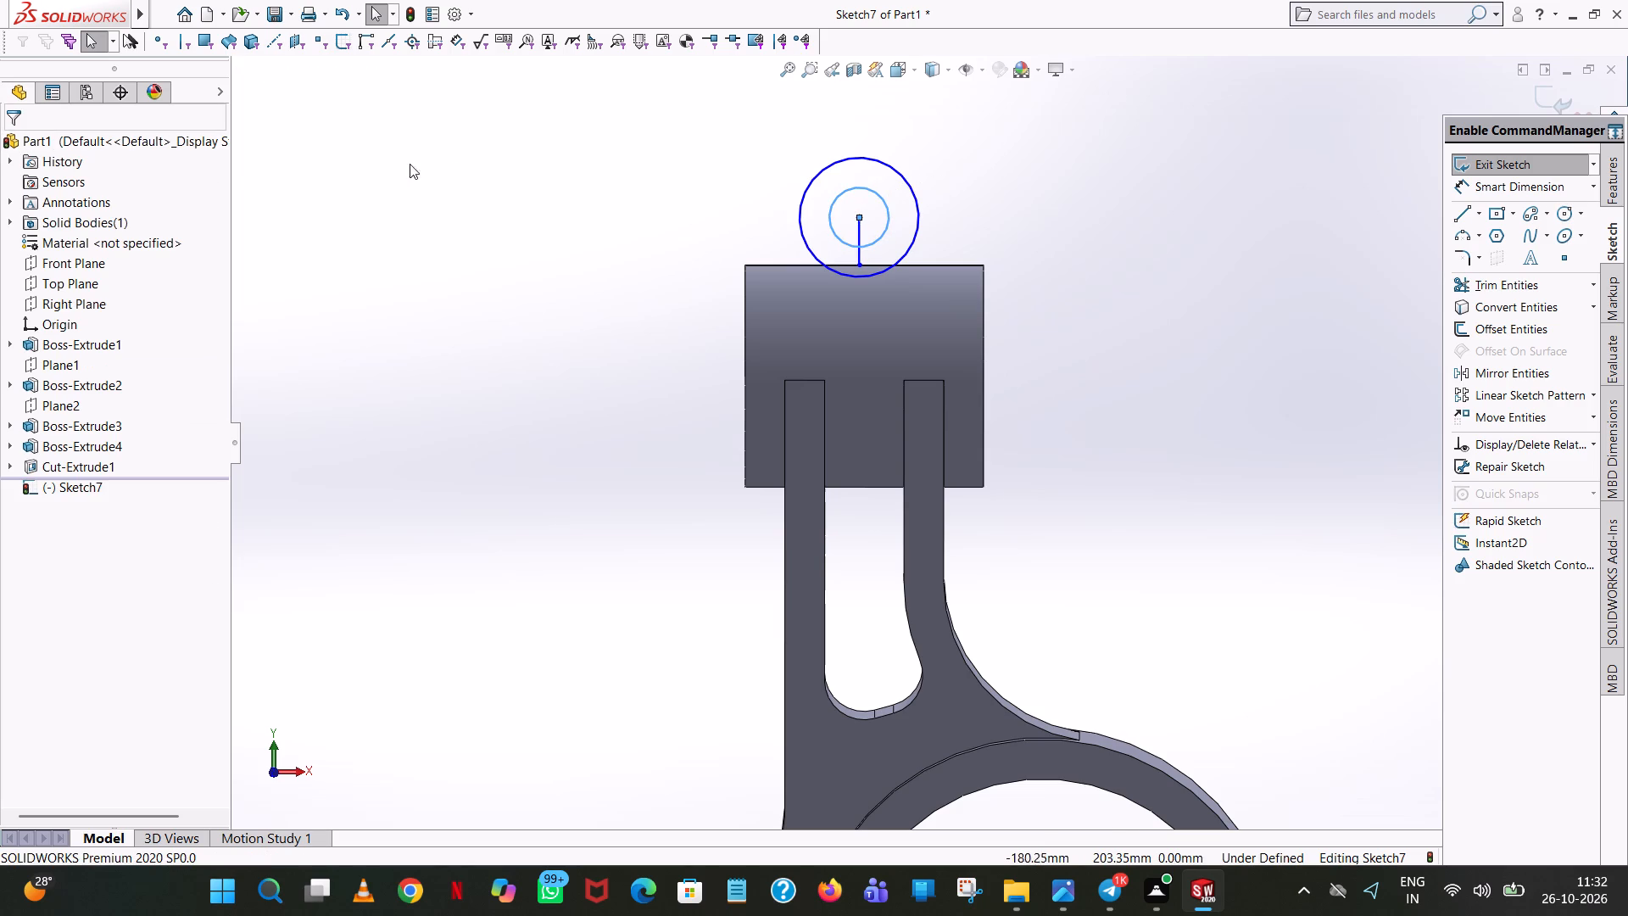
pyautogui.click(453, 163)
# Sketch a line 12 mm down from the outer circle's +X quadrant to the cylinder edge, continuing 30 mm horizontally toward -X.
pyautogui.click(1464, 213)
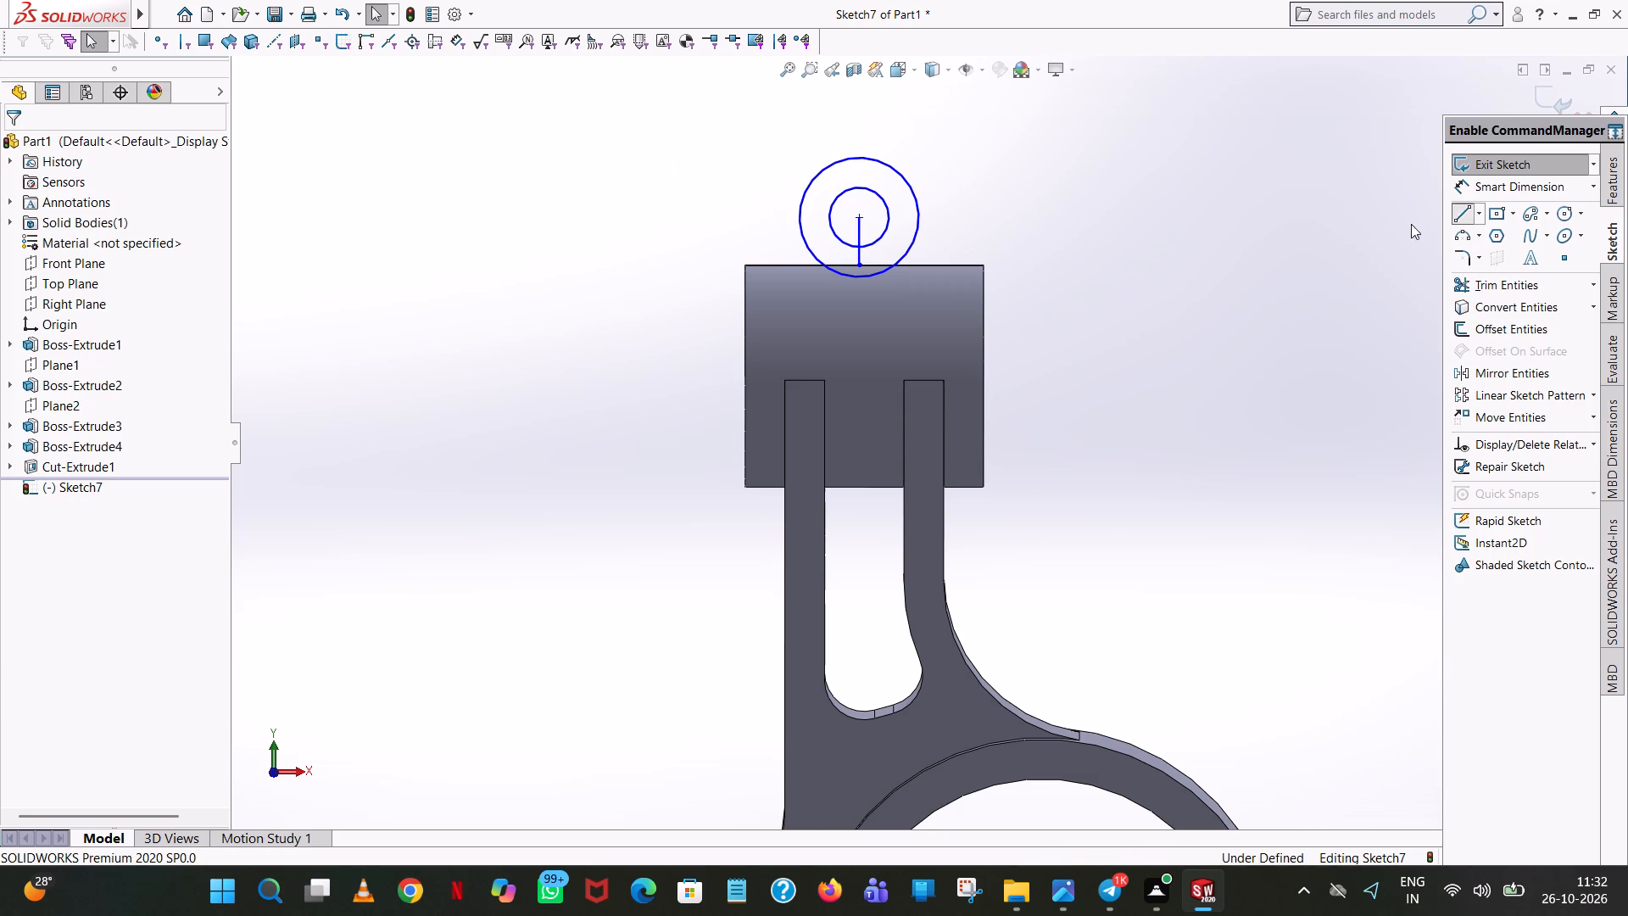
pyautogui.click(917, 216)
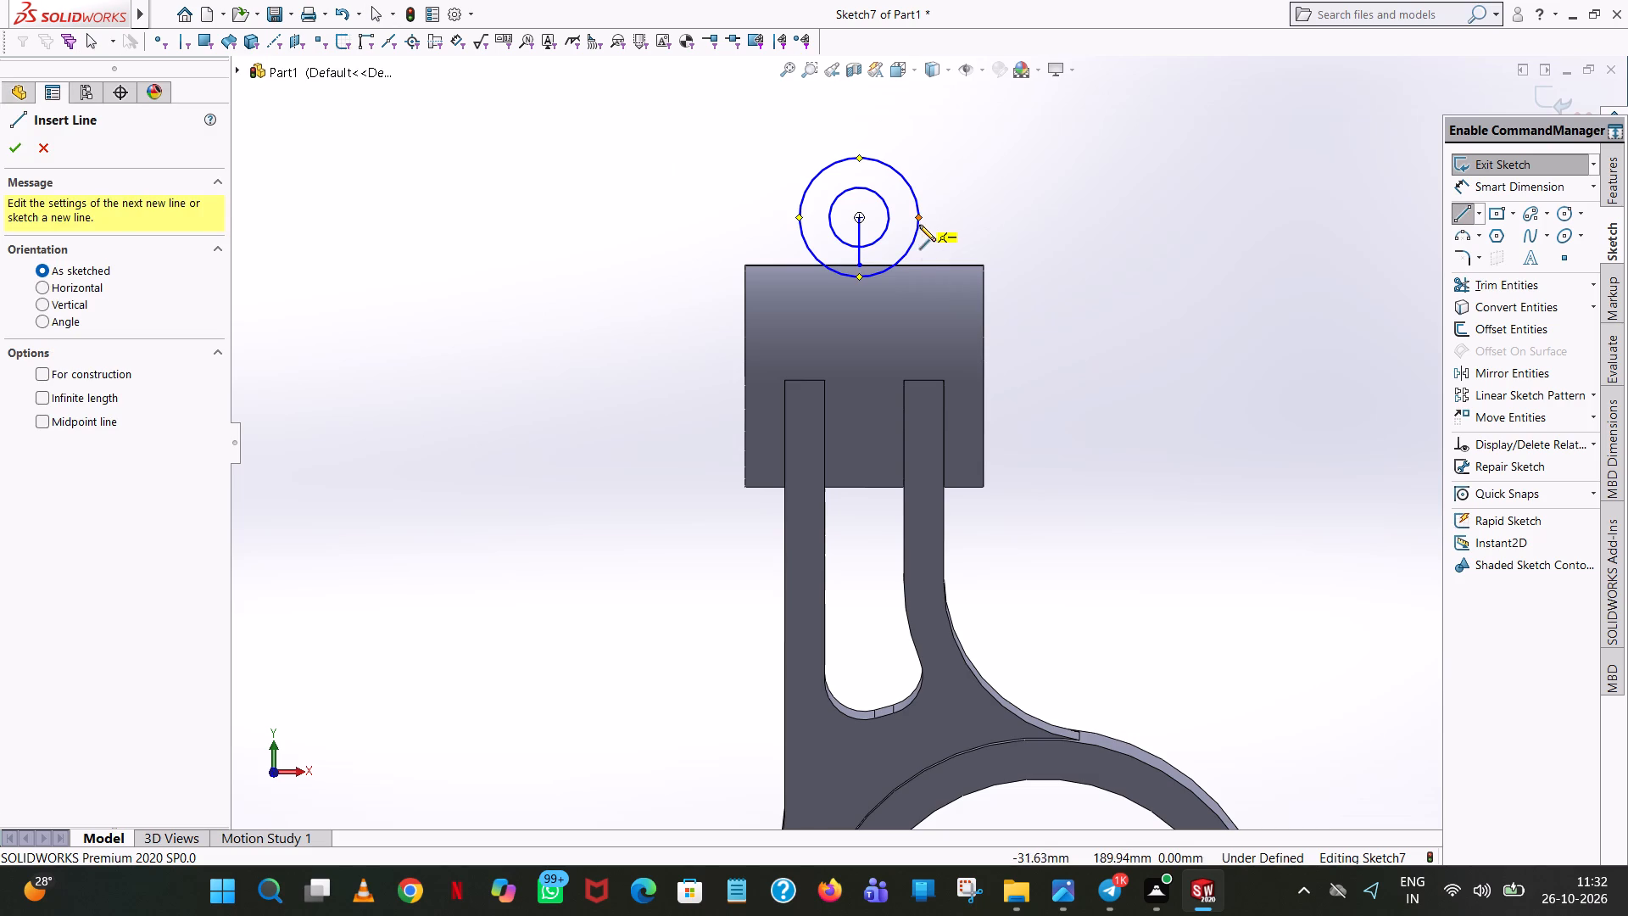
pyautogui.scroll(-5, 917, 265)
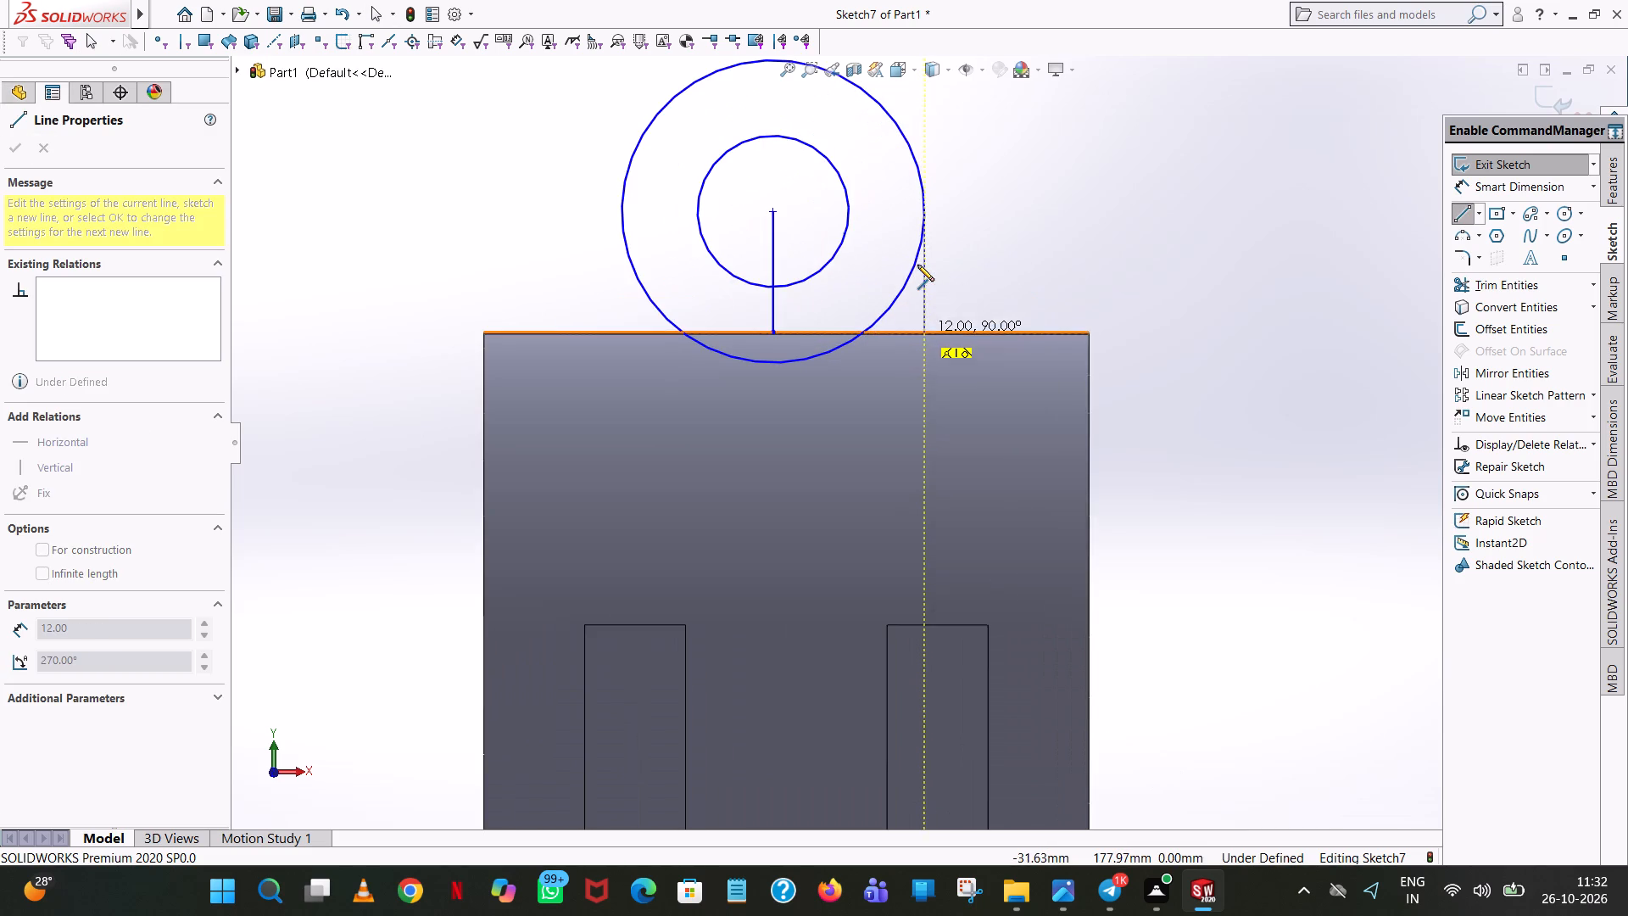
pyautogui.click(924, 332)
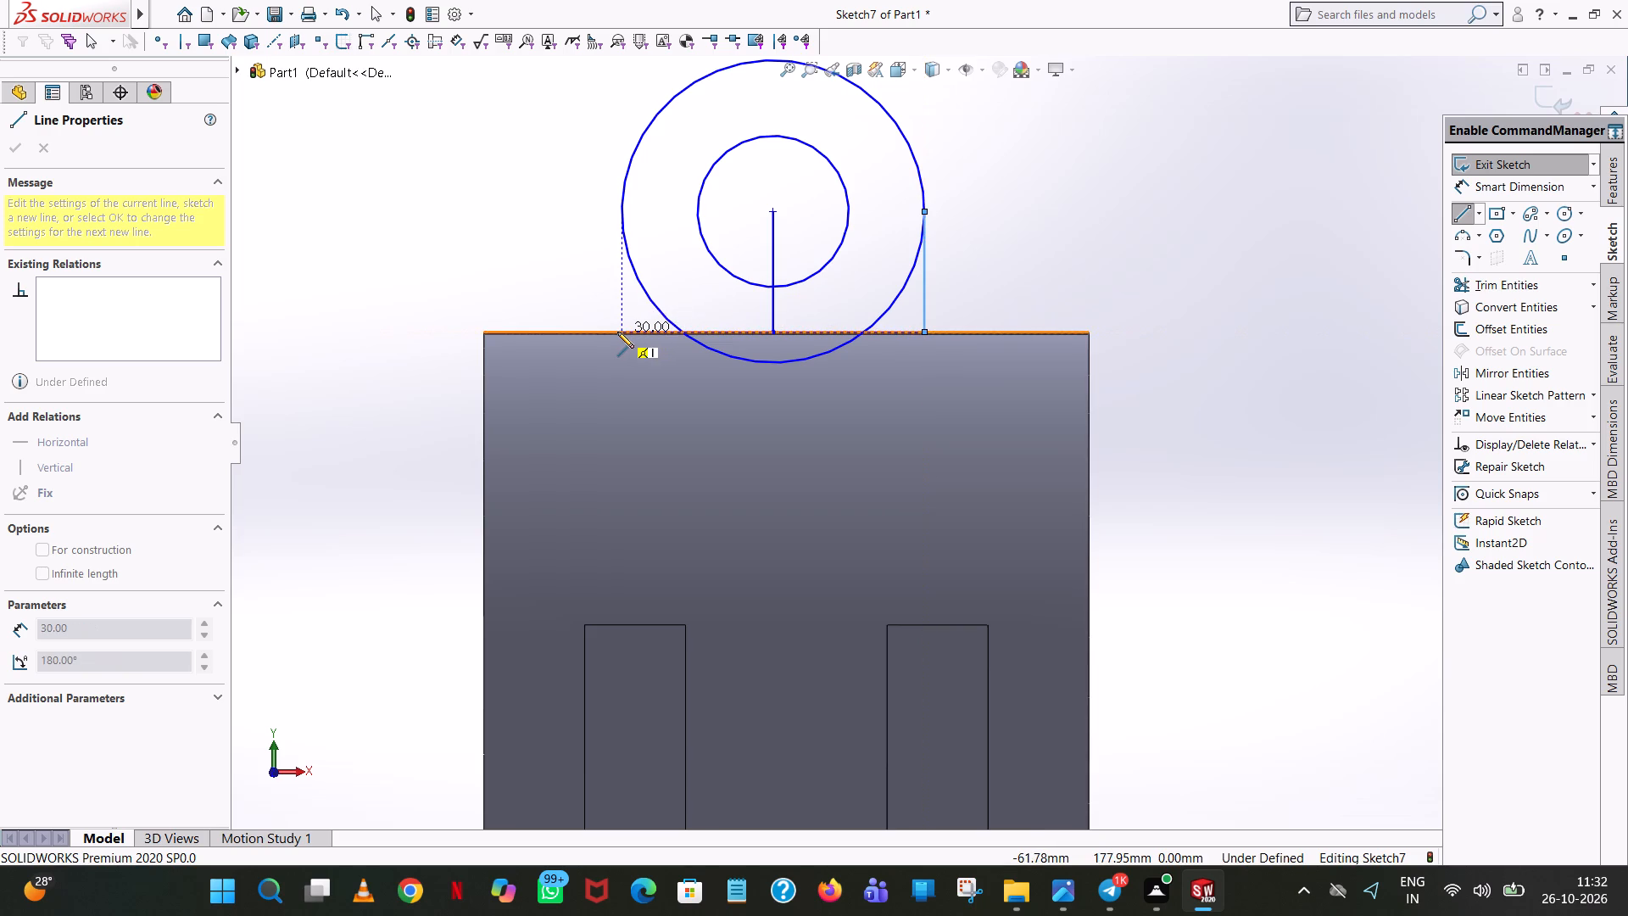
pyautogui.click(617, 332)
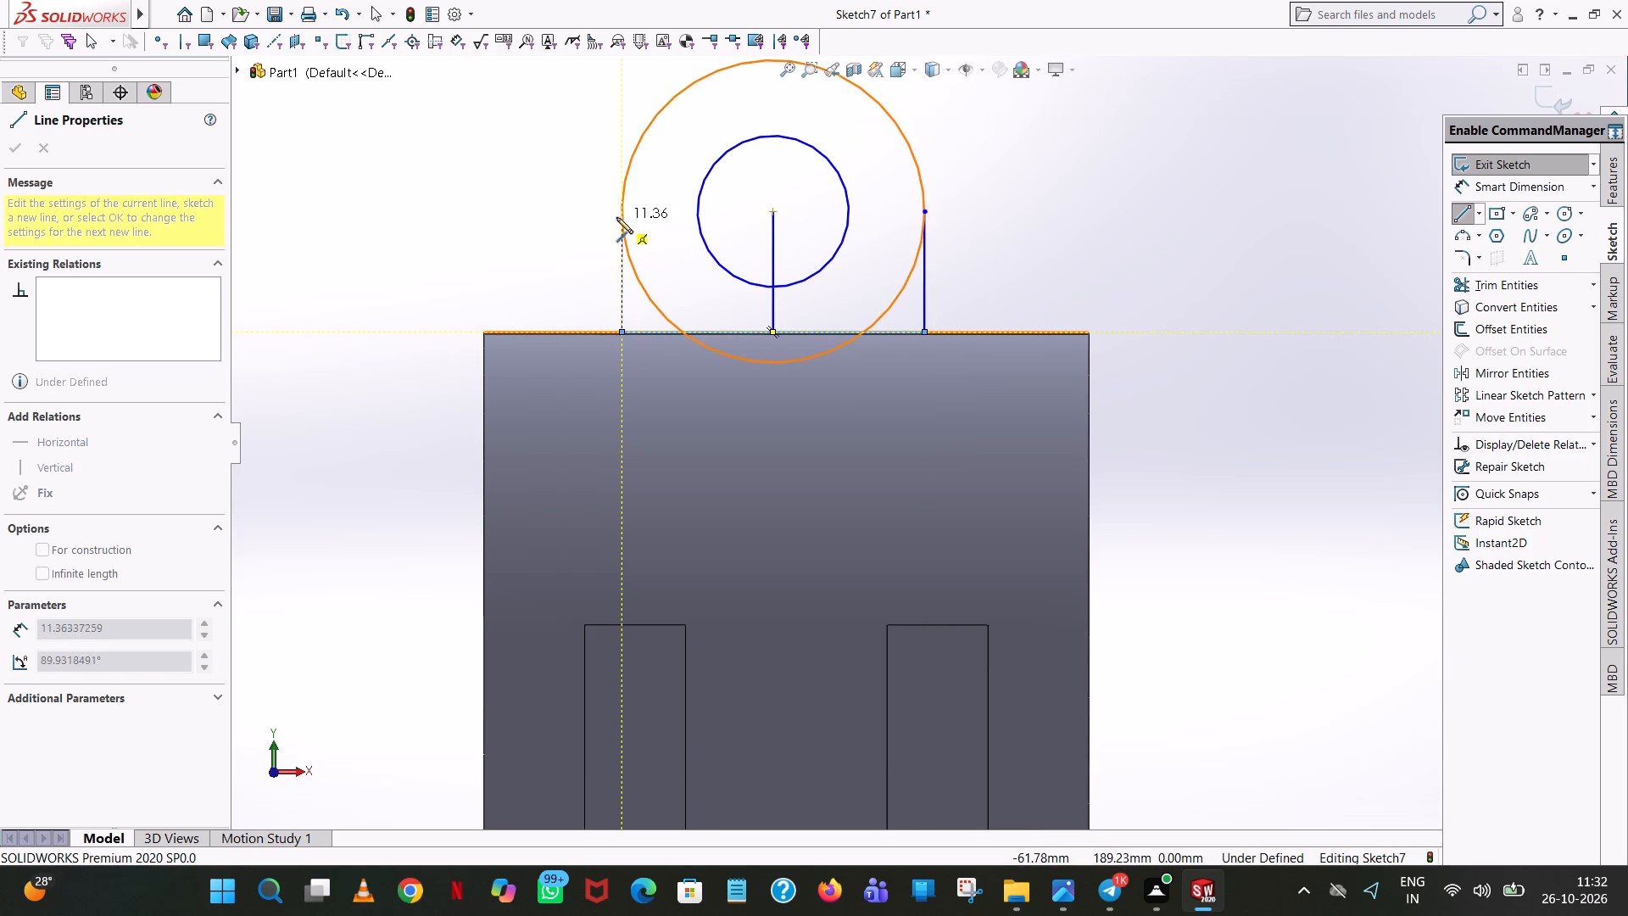
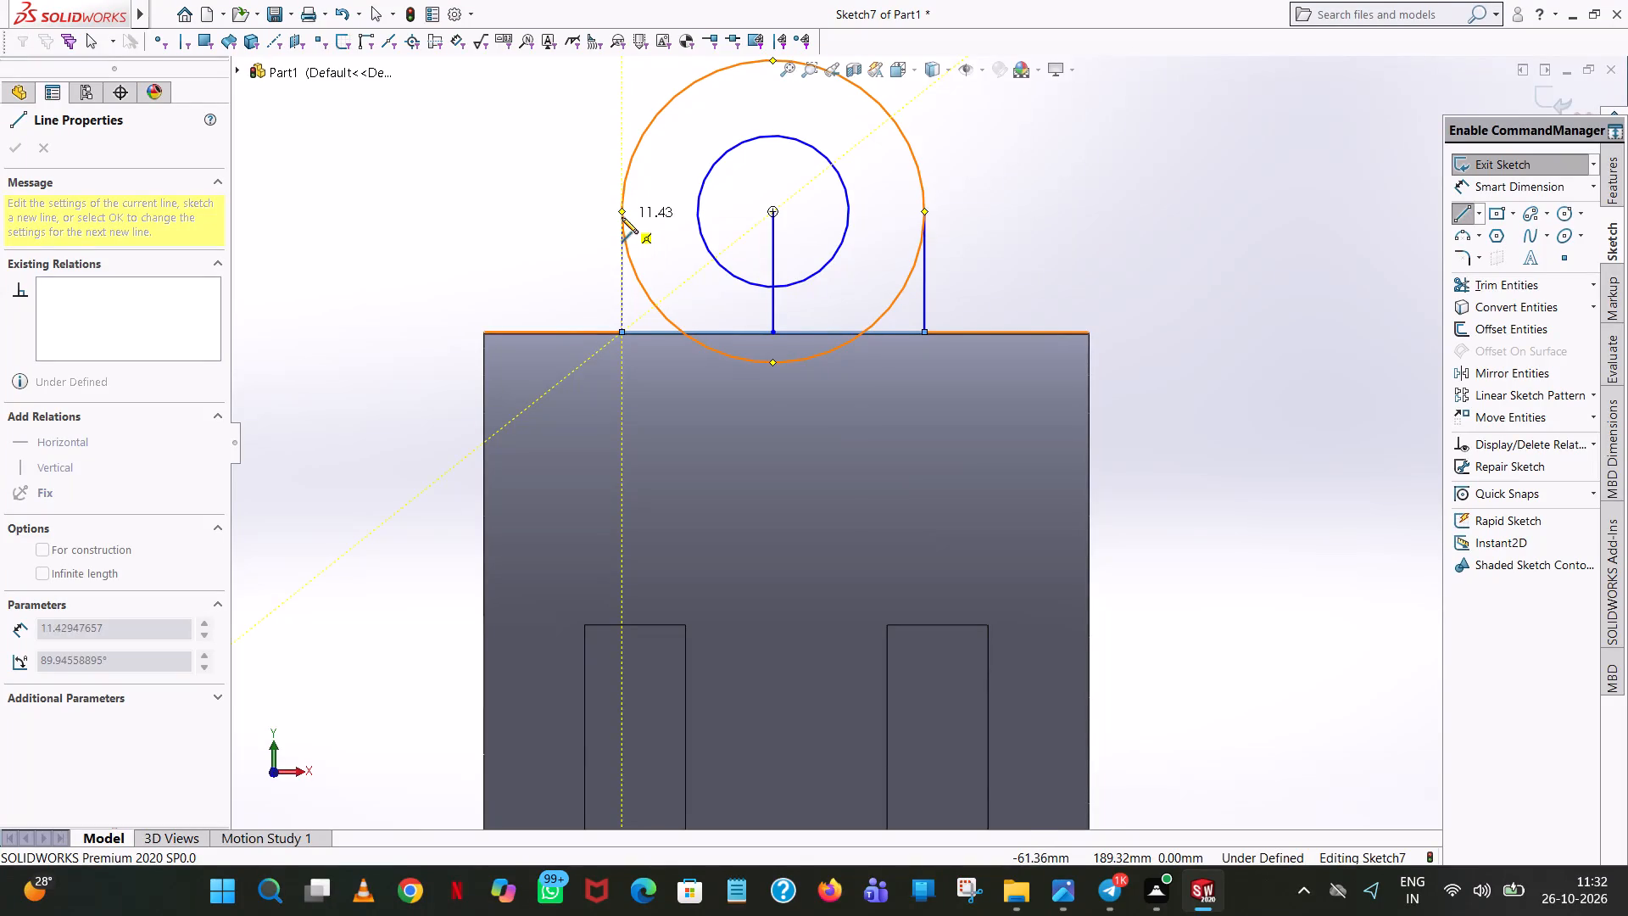
# Close the lug outline with a 12 mm vertical line up to the outer circle's -X quadrant.
pyautogui.click(619, 213)
pyautogui.rightClick(619, 213)
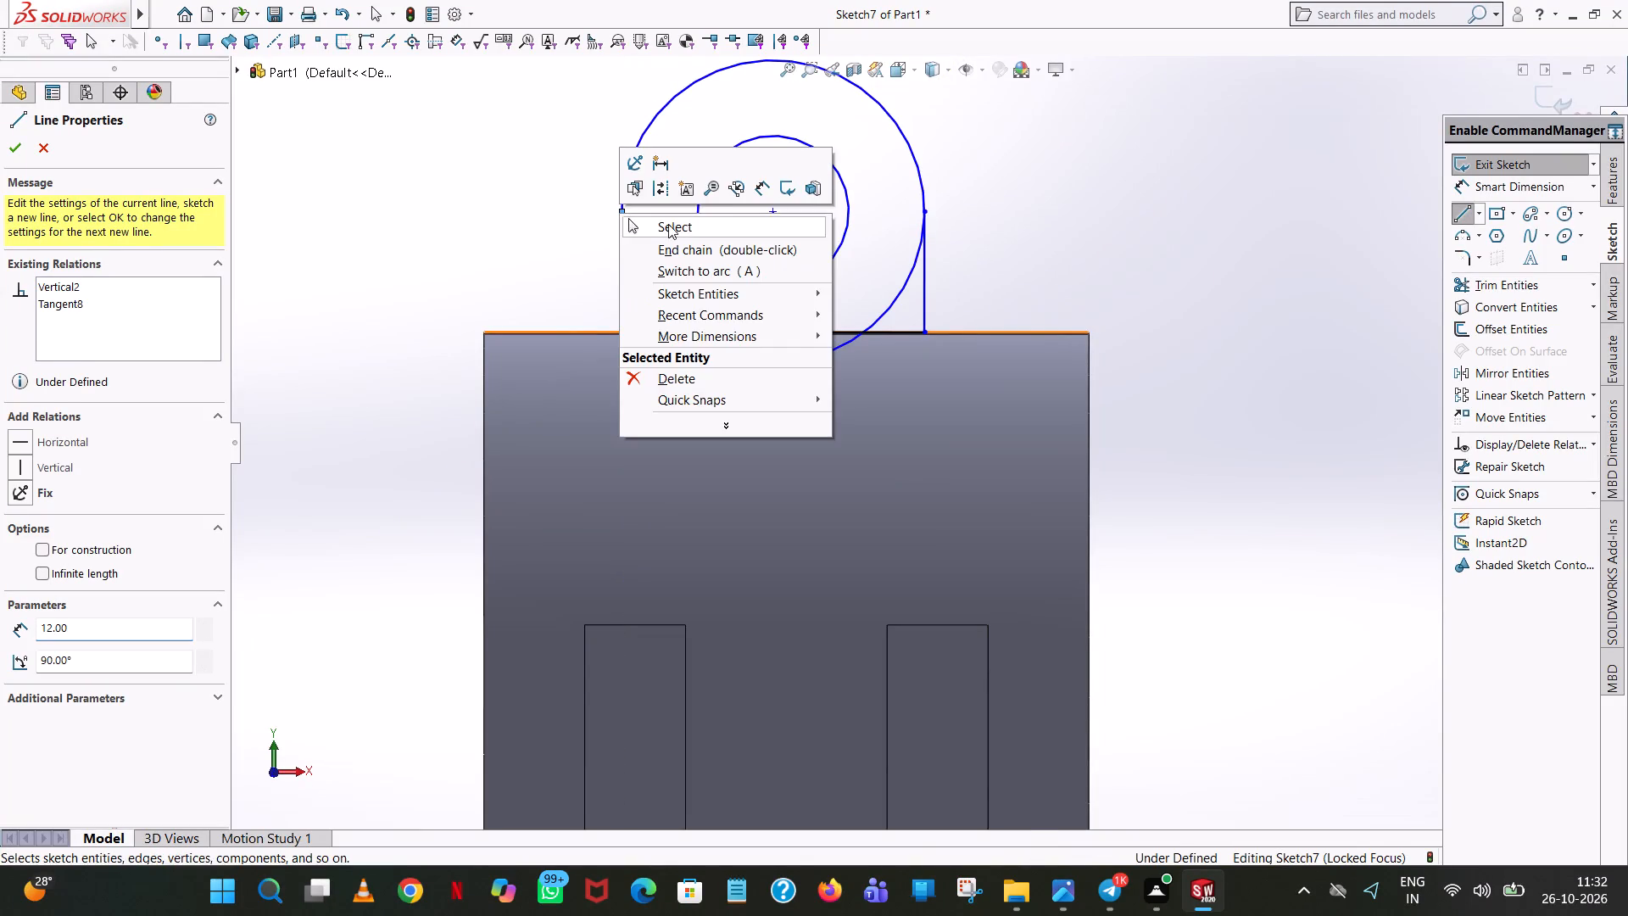
pyautogui.click(673, 224)
# Trim away the outer circle's lower arcs, the inner circle and the centre line, leaving only the arch-shaped outline.
pyautogui.click(1538, 274)
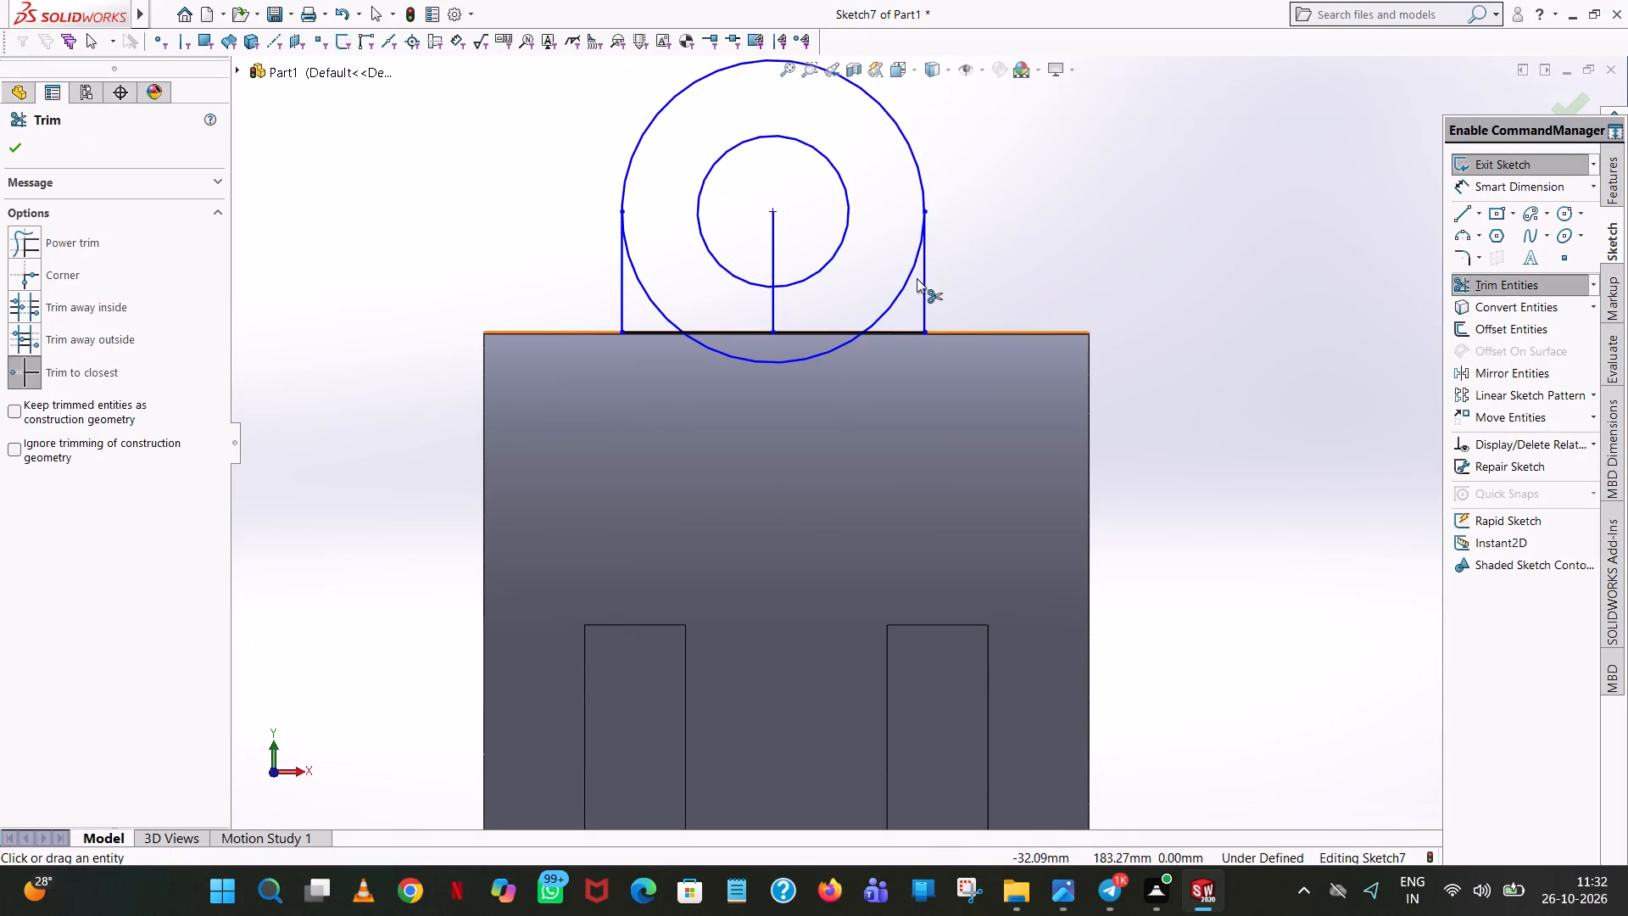
pyautogui.click(900, 285)
pyautogui.click(761, 364)
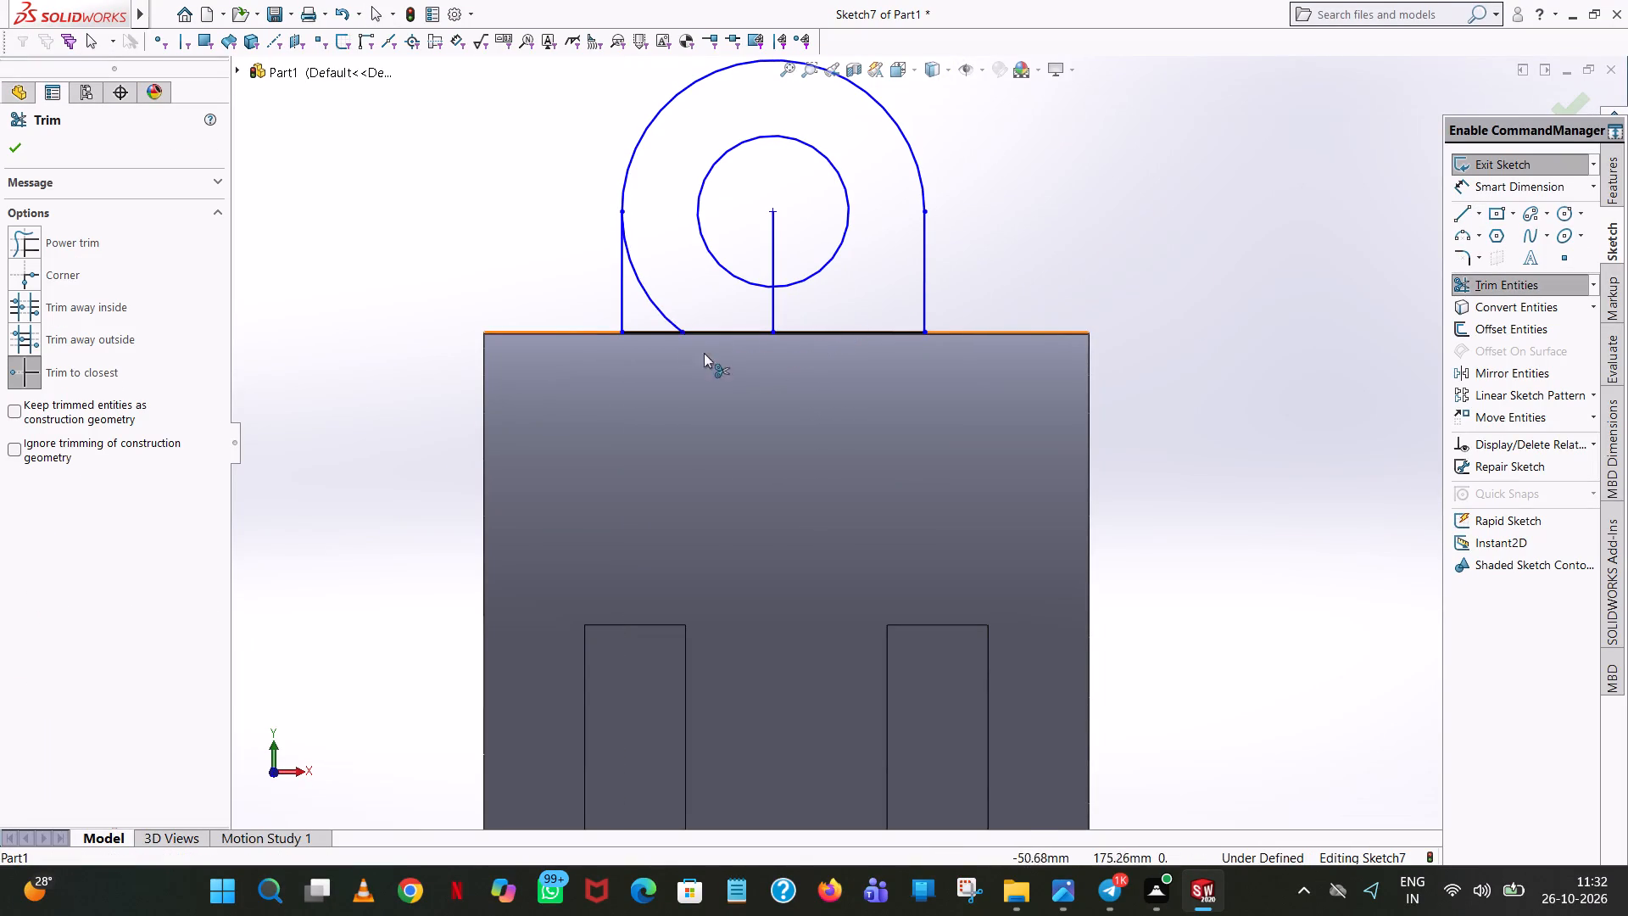
pyautogui.click(670, 317)
pyautogui.click(770, 249)
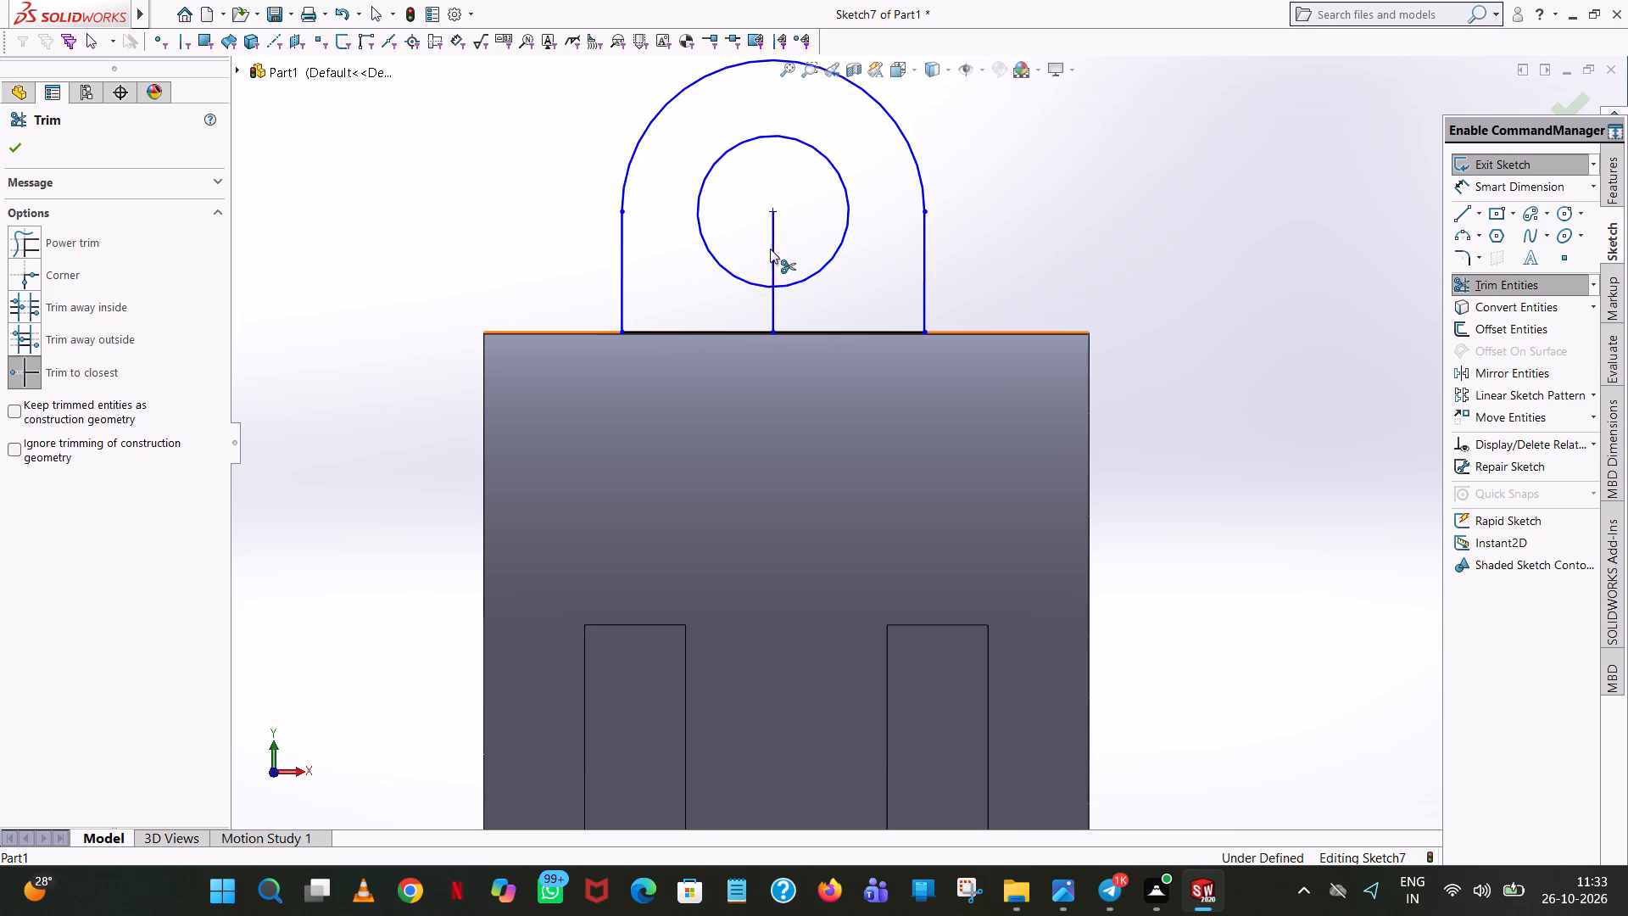
pyautogui.click(771, 303)
pyautogui.click(774, 291)
pyautogui.scroll(4, 840, 186)
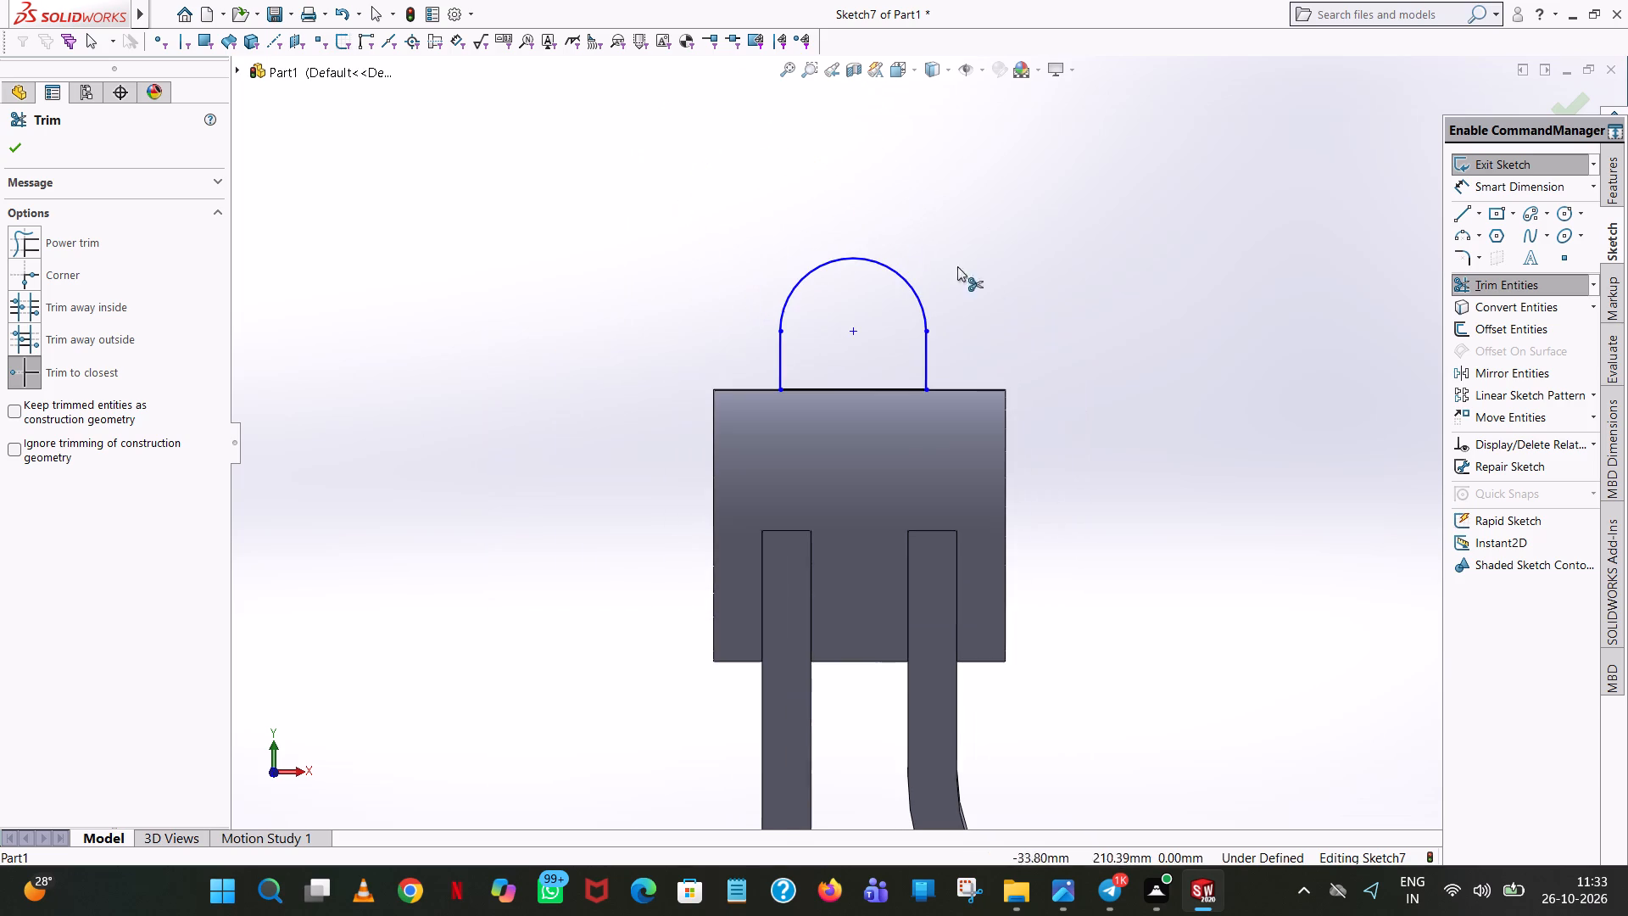
pyautogui.moveTo(1048, 276); pyautogui.dragTo(867, 326, button='middle')
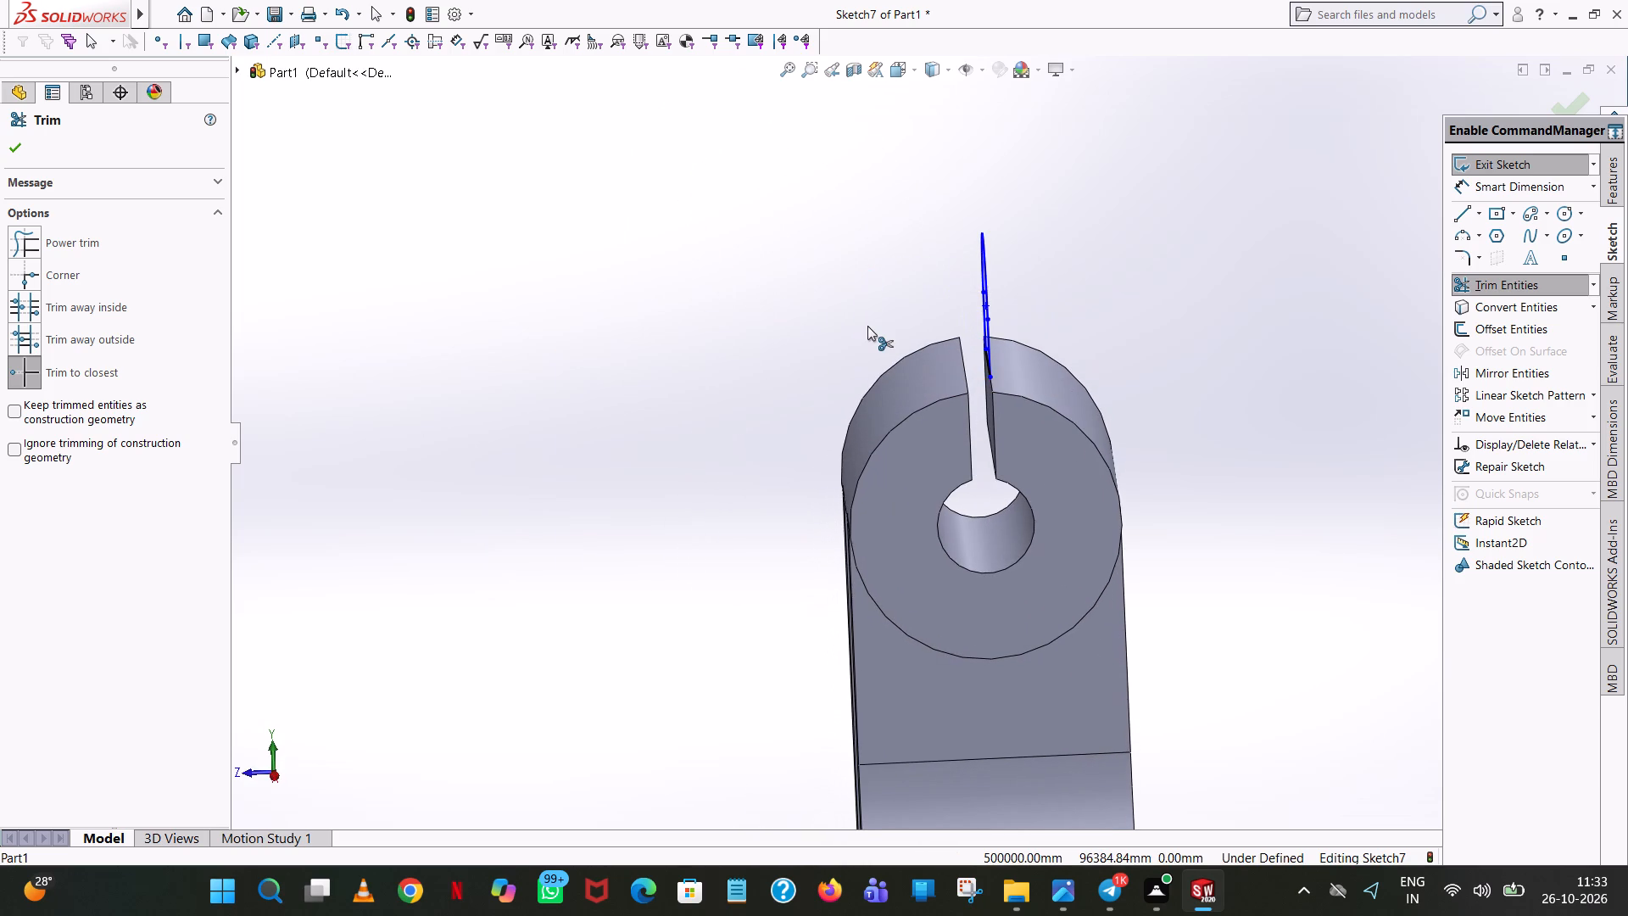
pyautogui.scroll(-2, 972, 327)
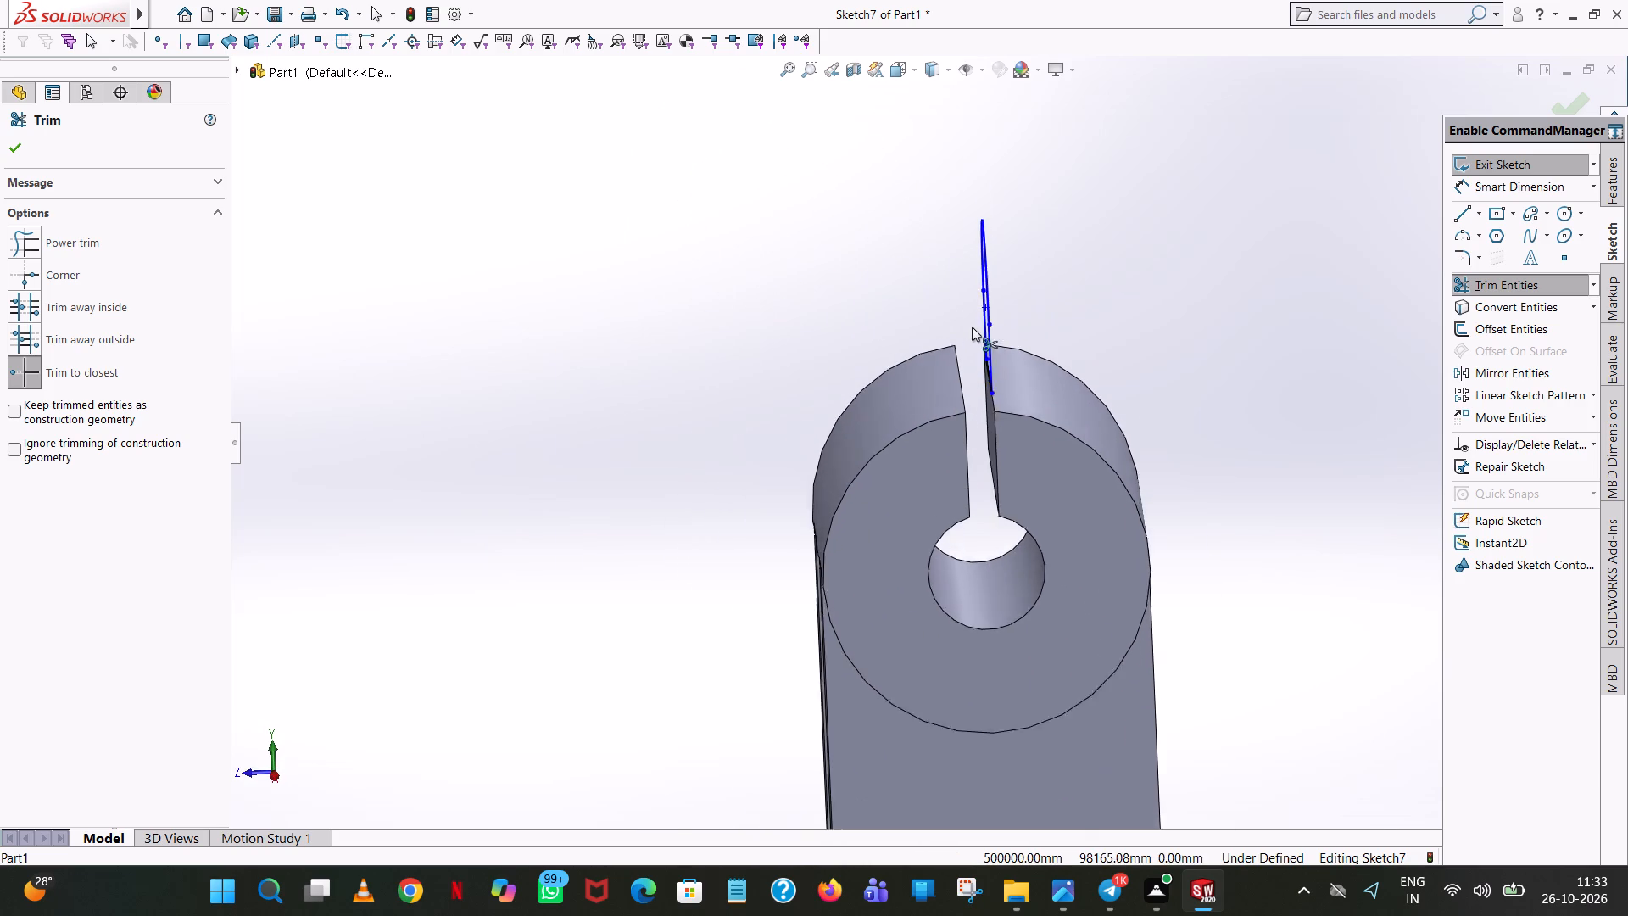
pyautogui.scroll(-4, 972, 327)
pyautogui.moveTo(1086, 351); pyautogui.dragTo(1135, 367, button='middle')
pyautogui.scroll(1, 1112, 388)
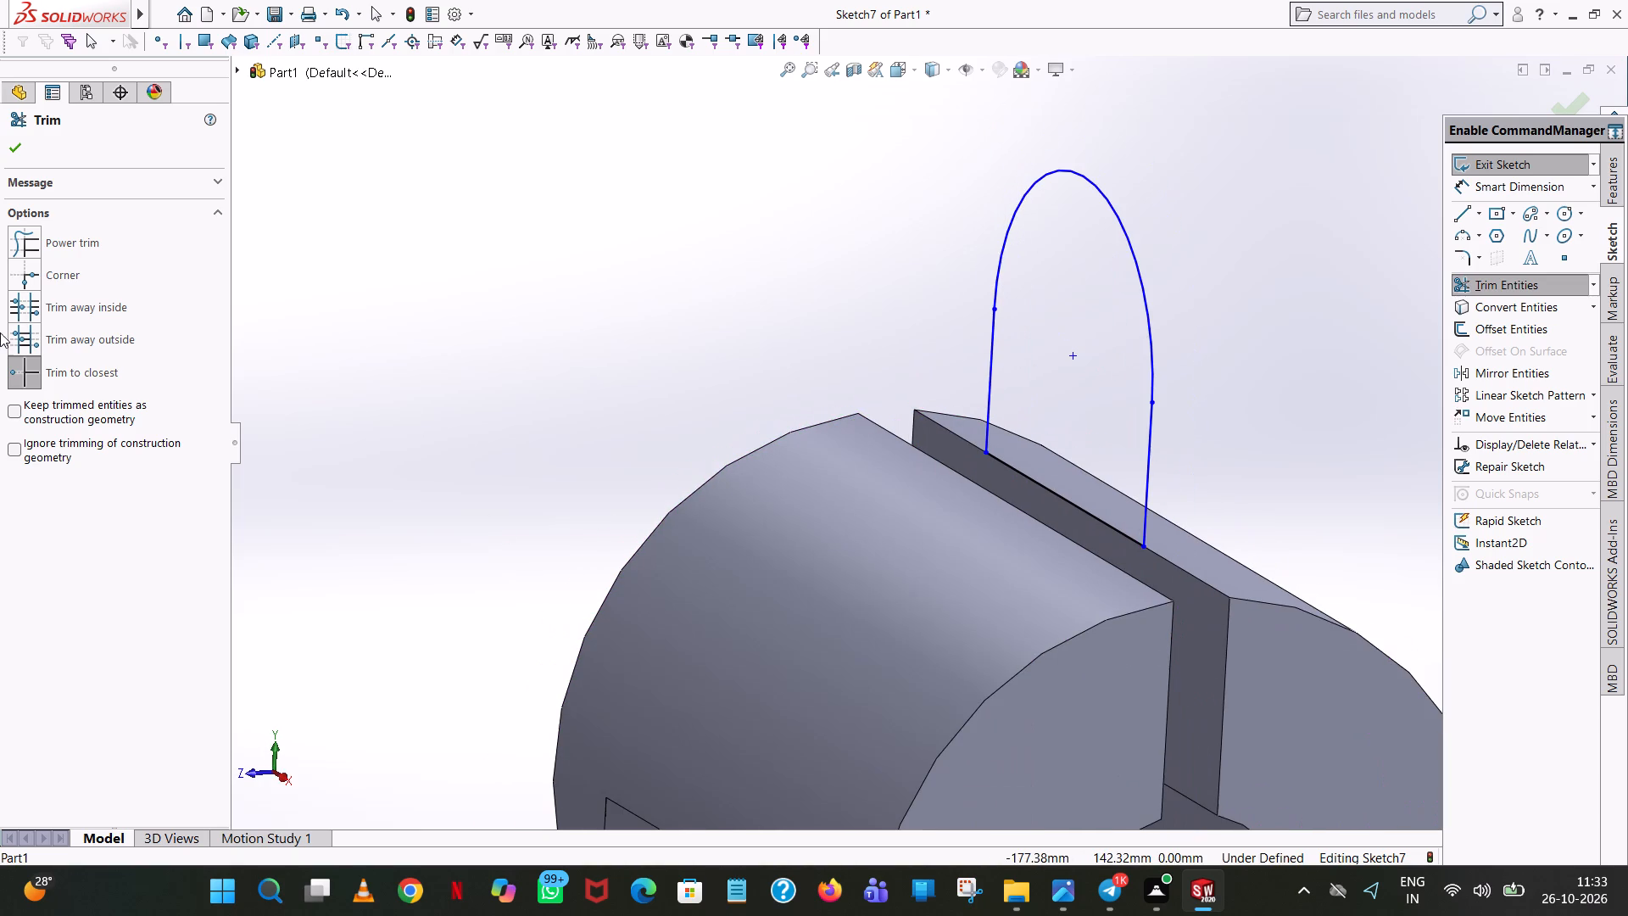
pyautogui.click(25, 145)
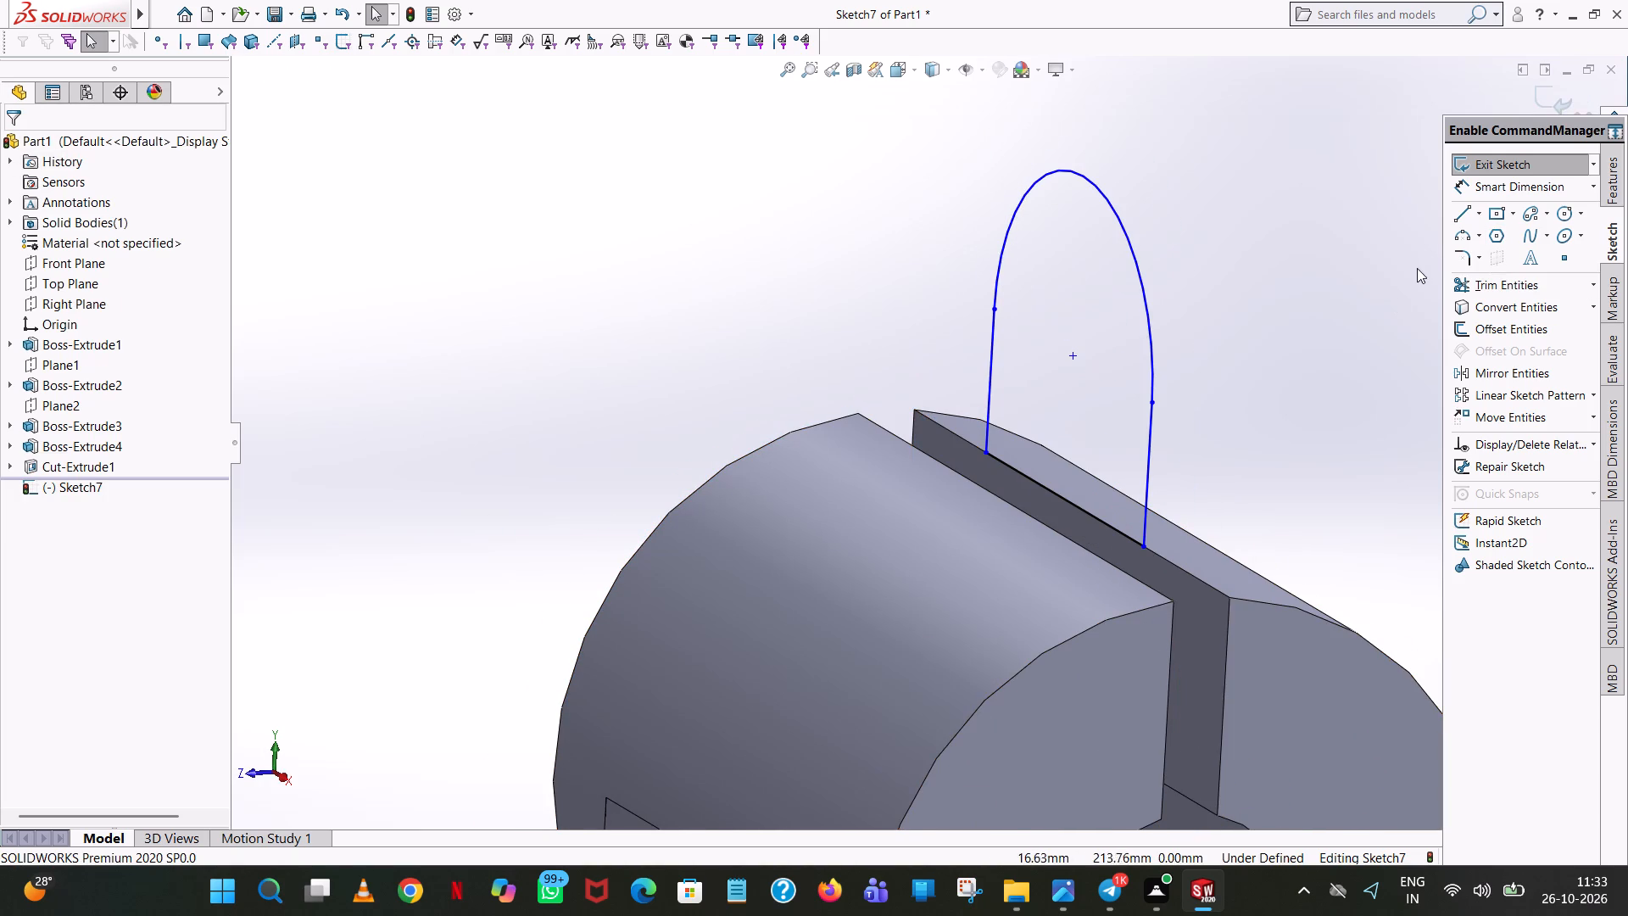
# Dimension the arch's radius and the length of its +X side line.
pyautogui.click(1506, 188)
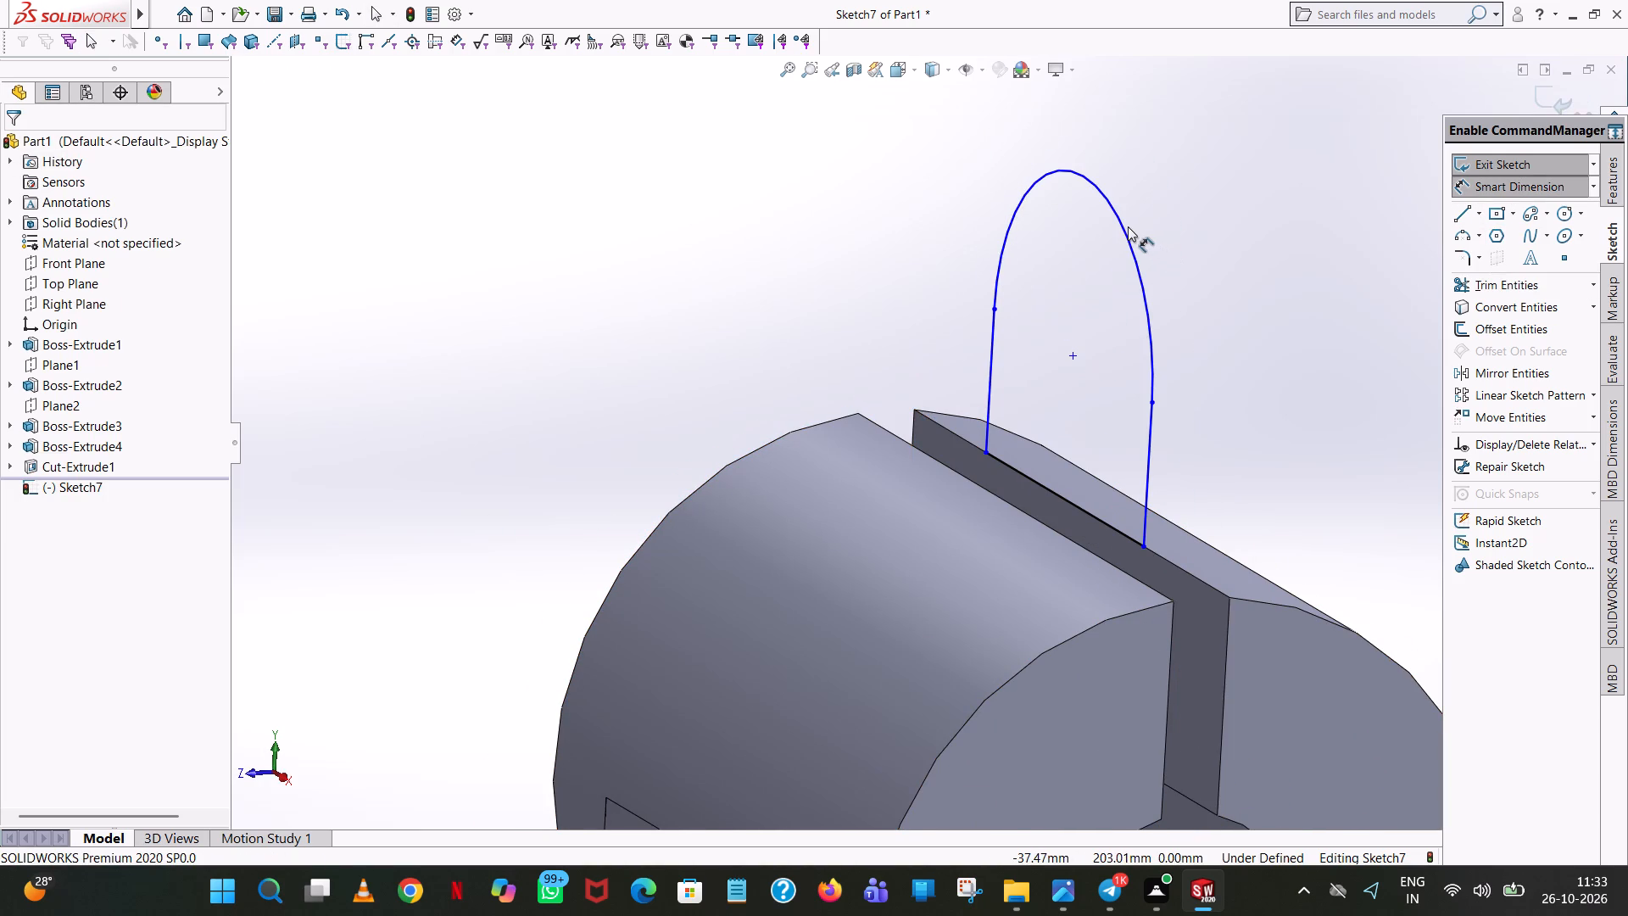
pyautogui.click(1118, 222)
pyautogui.click(1342, 129)
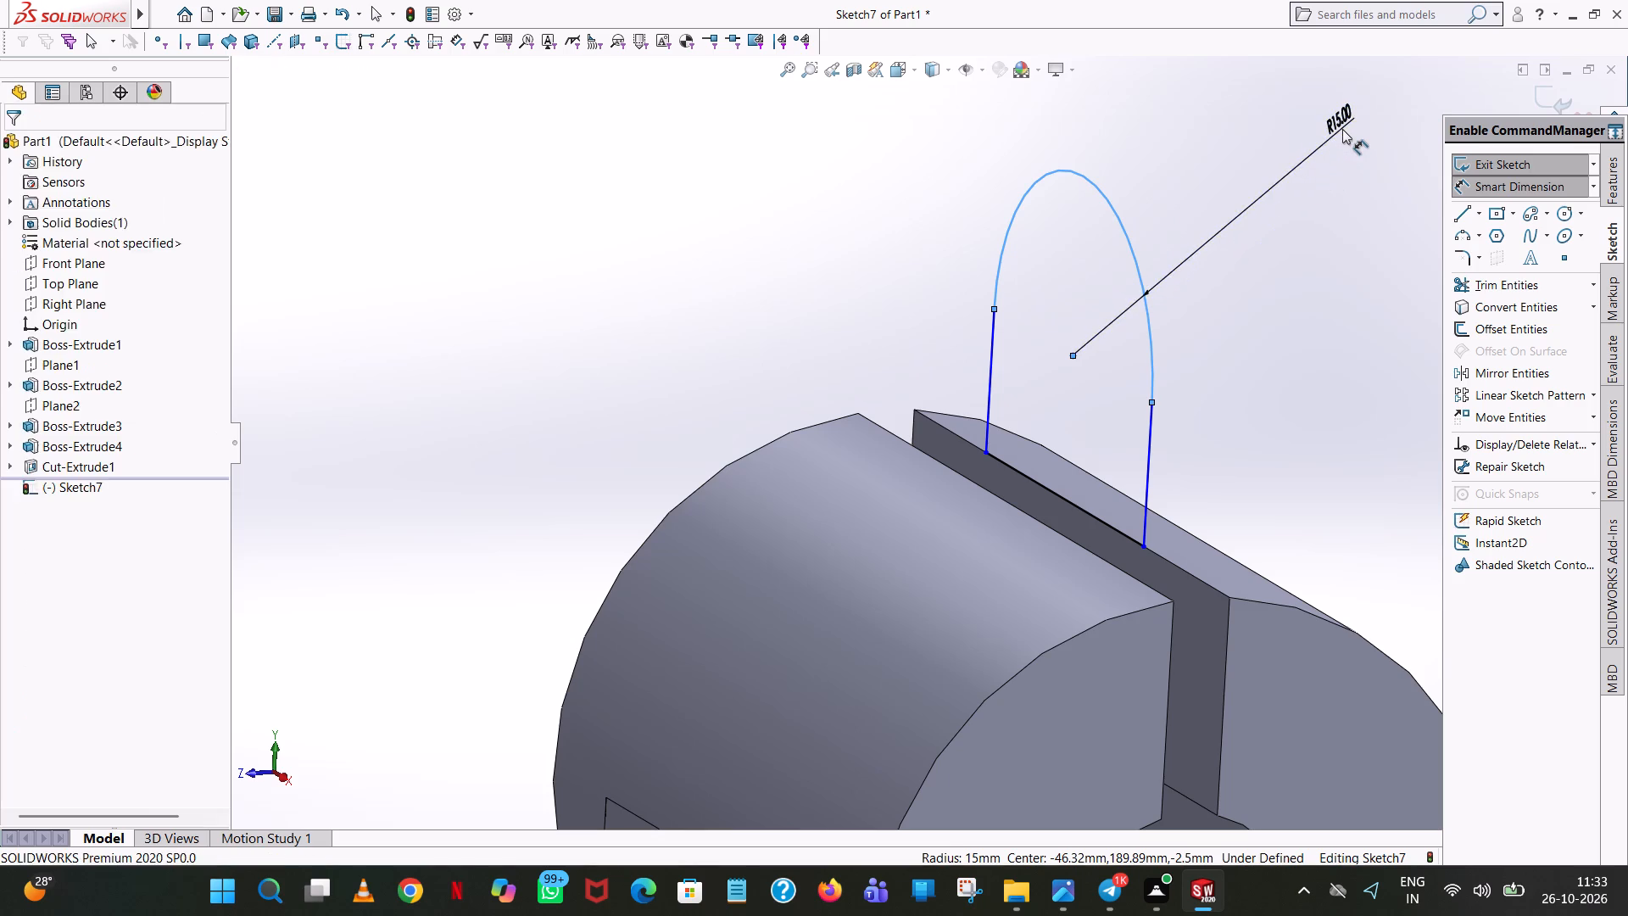
pyautogui.click(1270, 107)
pyautogui.click(1199, 378)
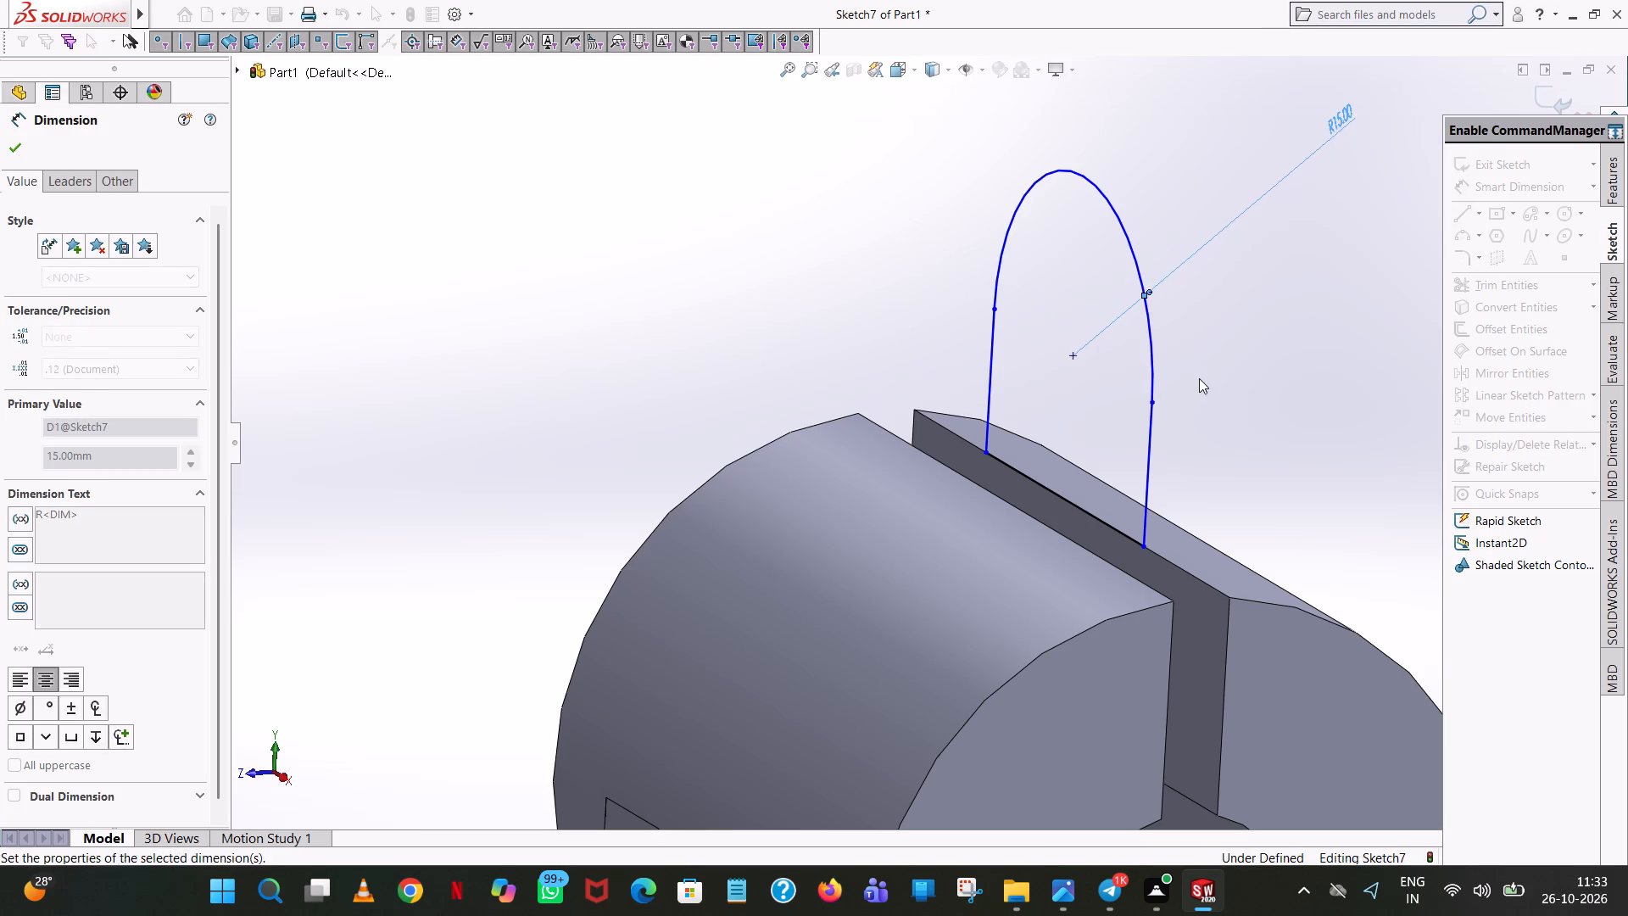
pyautogui.click(1149, 452)
pyautogui.click(1275, 511)
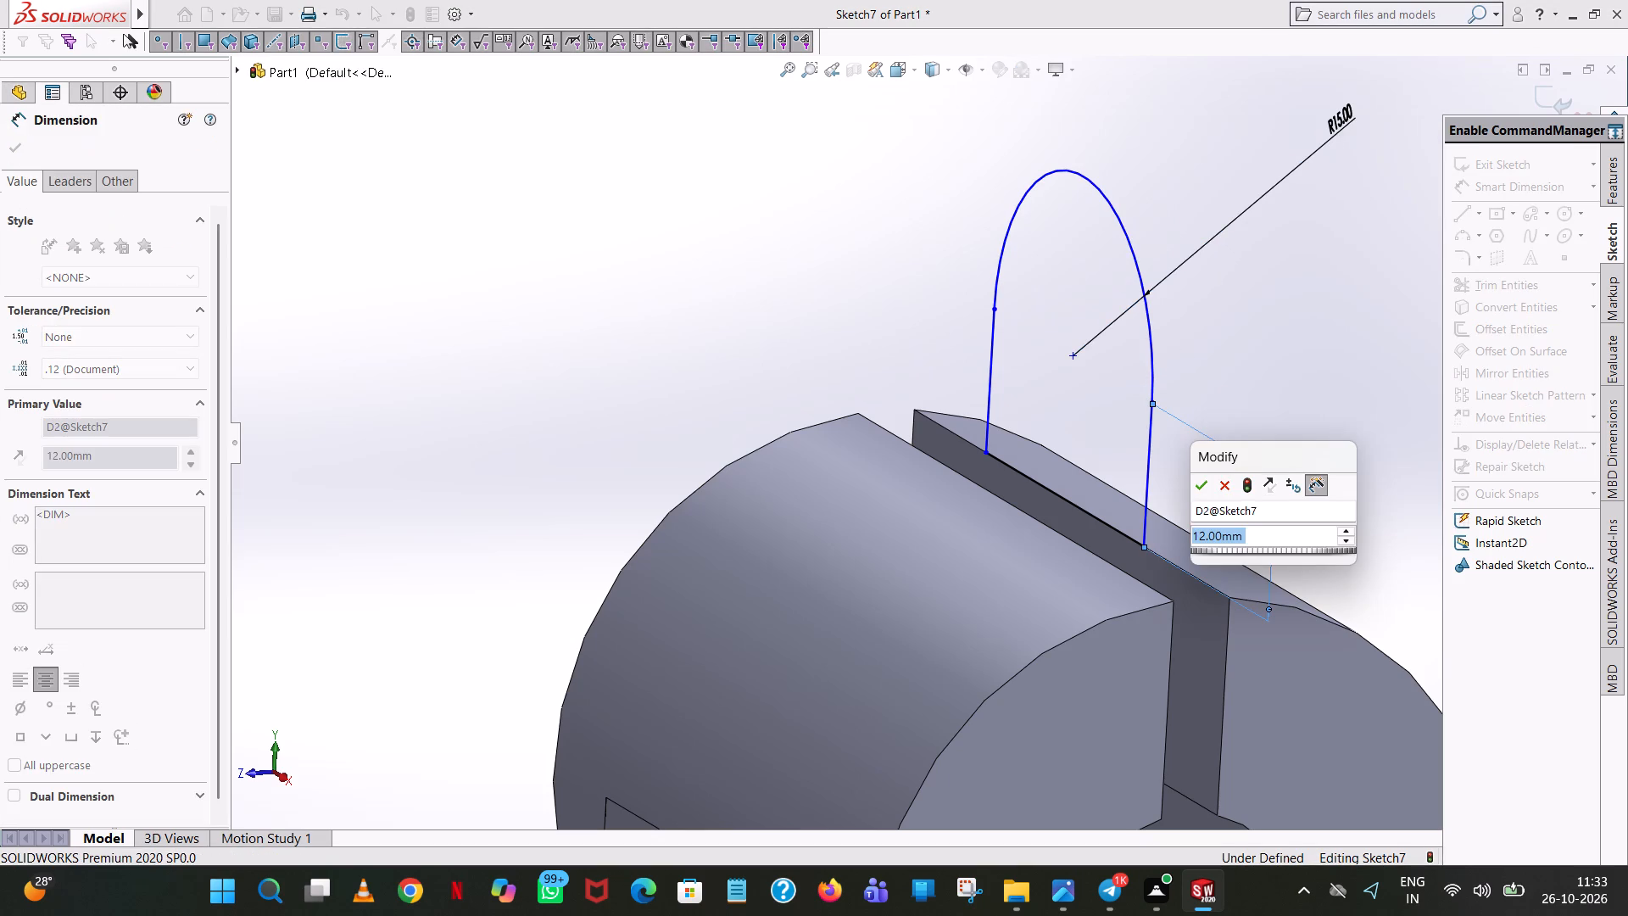
pyautogui.click(1207, 484)
pyautogui.click(1303, 335)
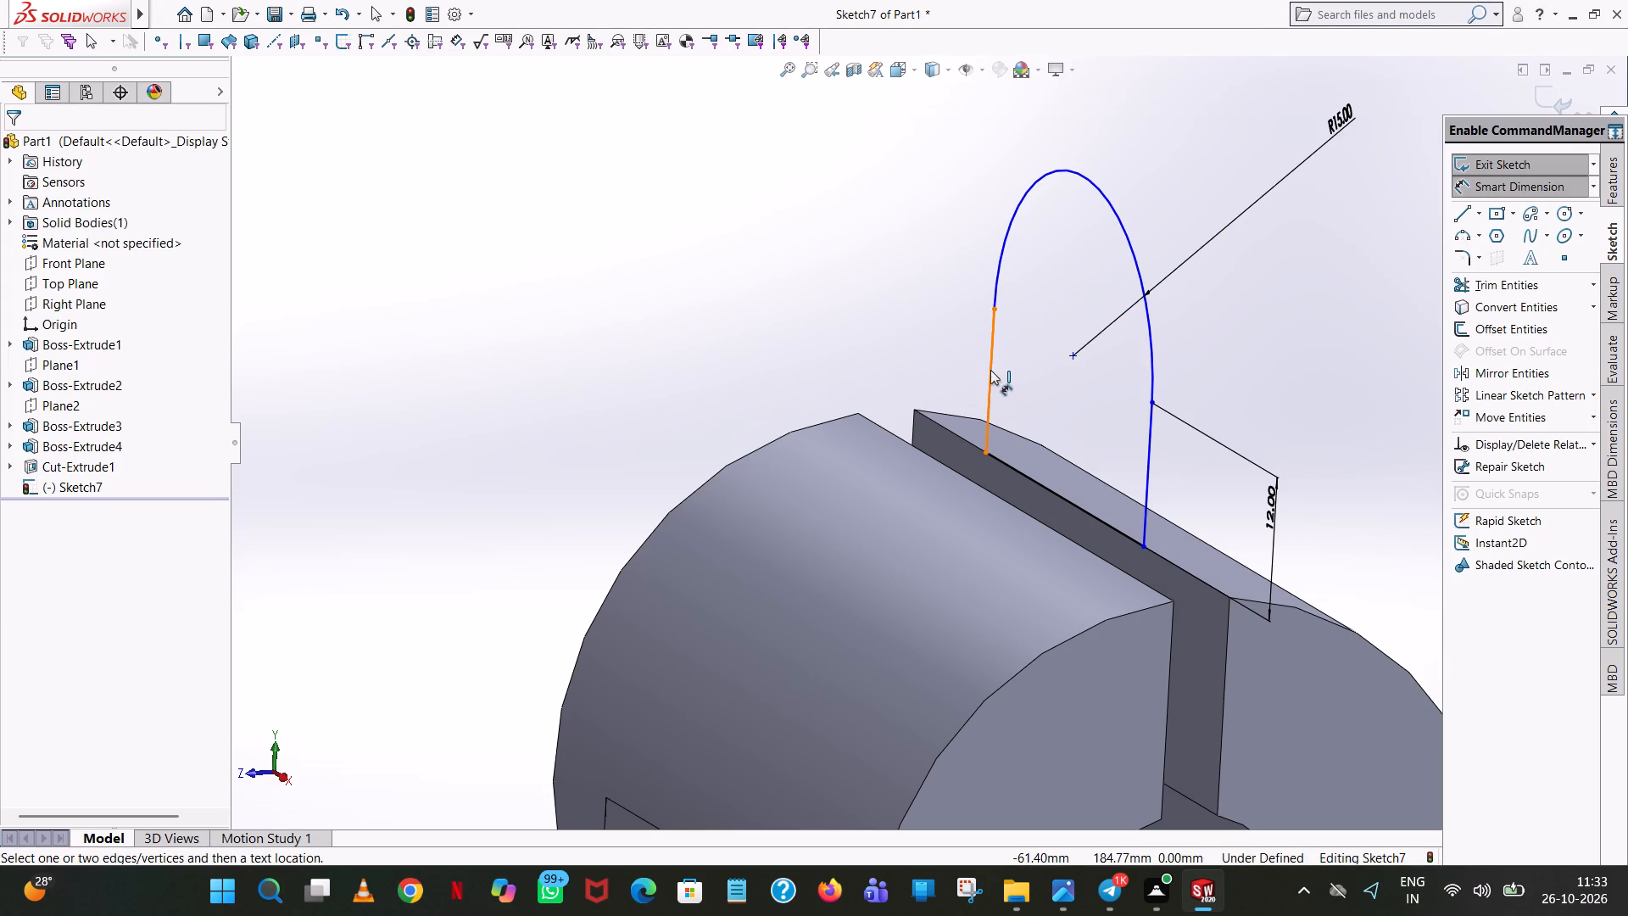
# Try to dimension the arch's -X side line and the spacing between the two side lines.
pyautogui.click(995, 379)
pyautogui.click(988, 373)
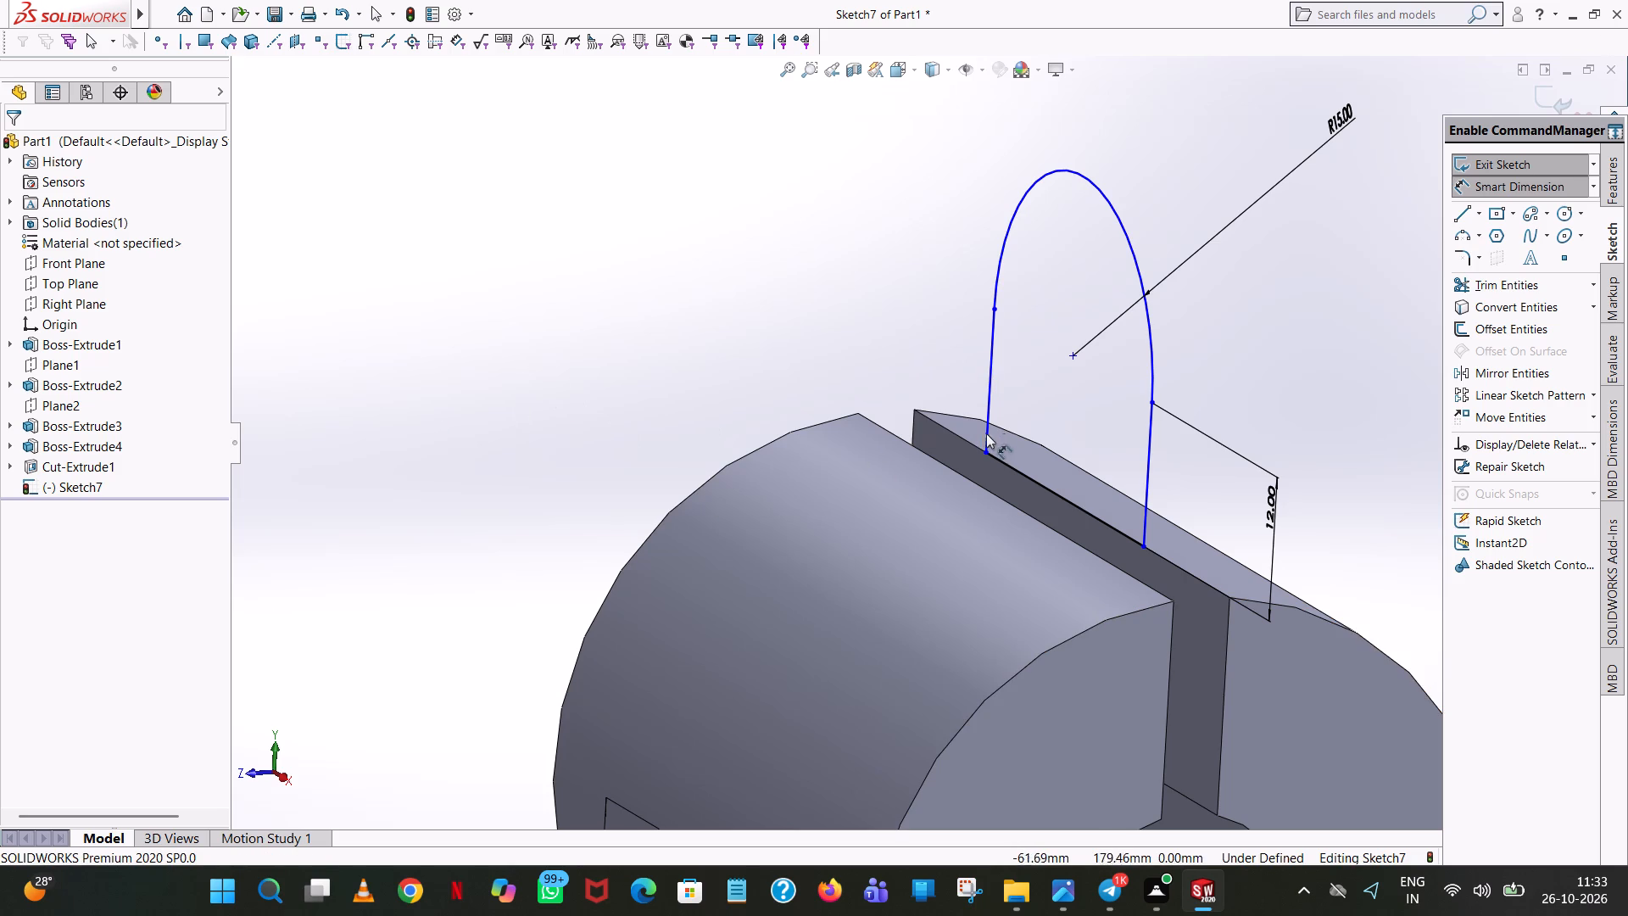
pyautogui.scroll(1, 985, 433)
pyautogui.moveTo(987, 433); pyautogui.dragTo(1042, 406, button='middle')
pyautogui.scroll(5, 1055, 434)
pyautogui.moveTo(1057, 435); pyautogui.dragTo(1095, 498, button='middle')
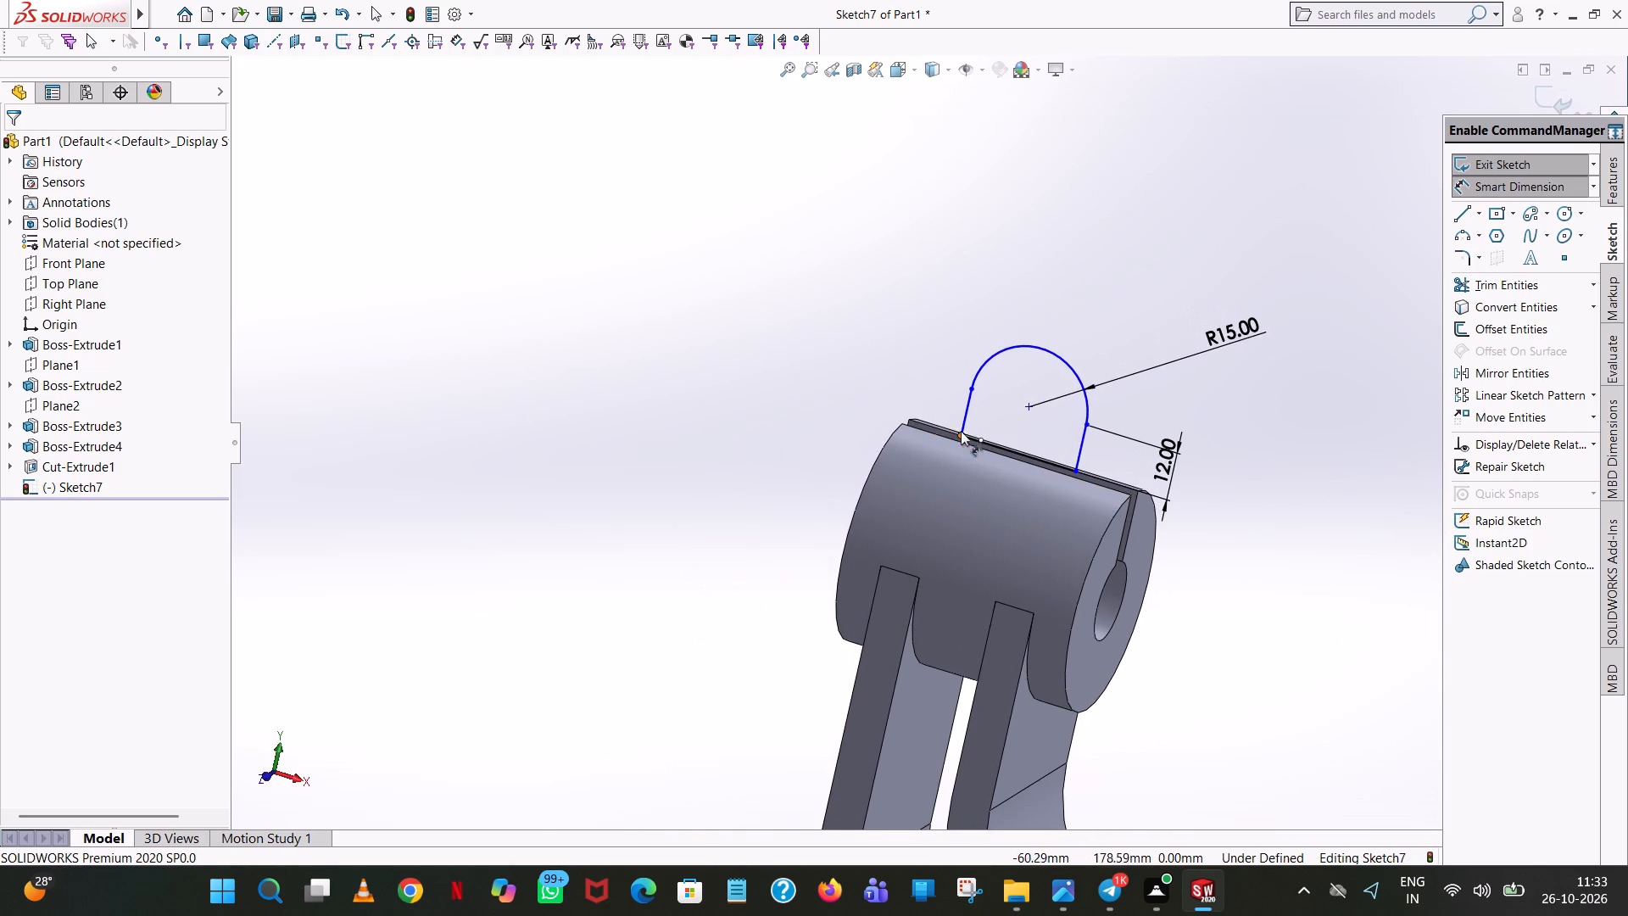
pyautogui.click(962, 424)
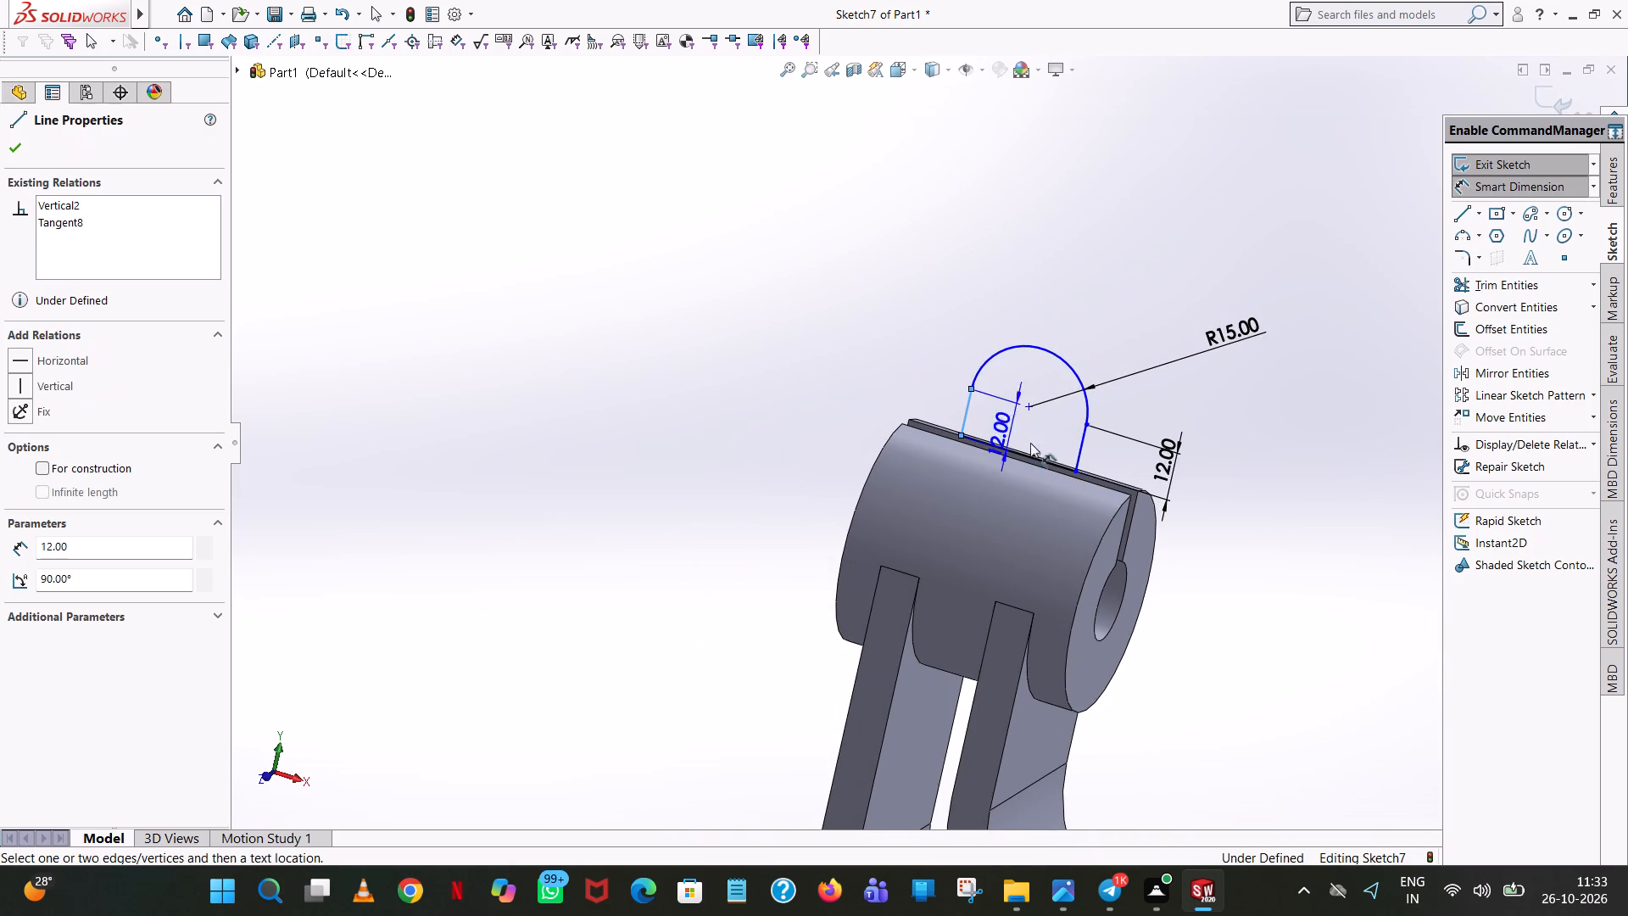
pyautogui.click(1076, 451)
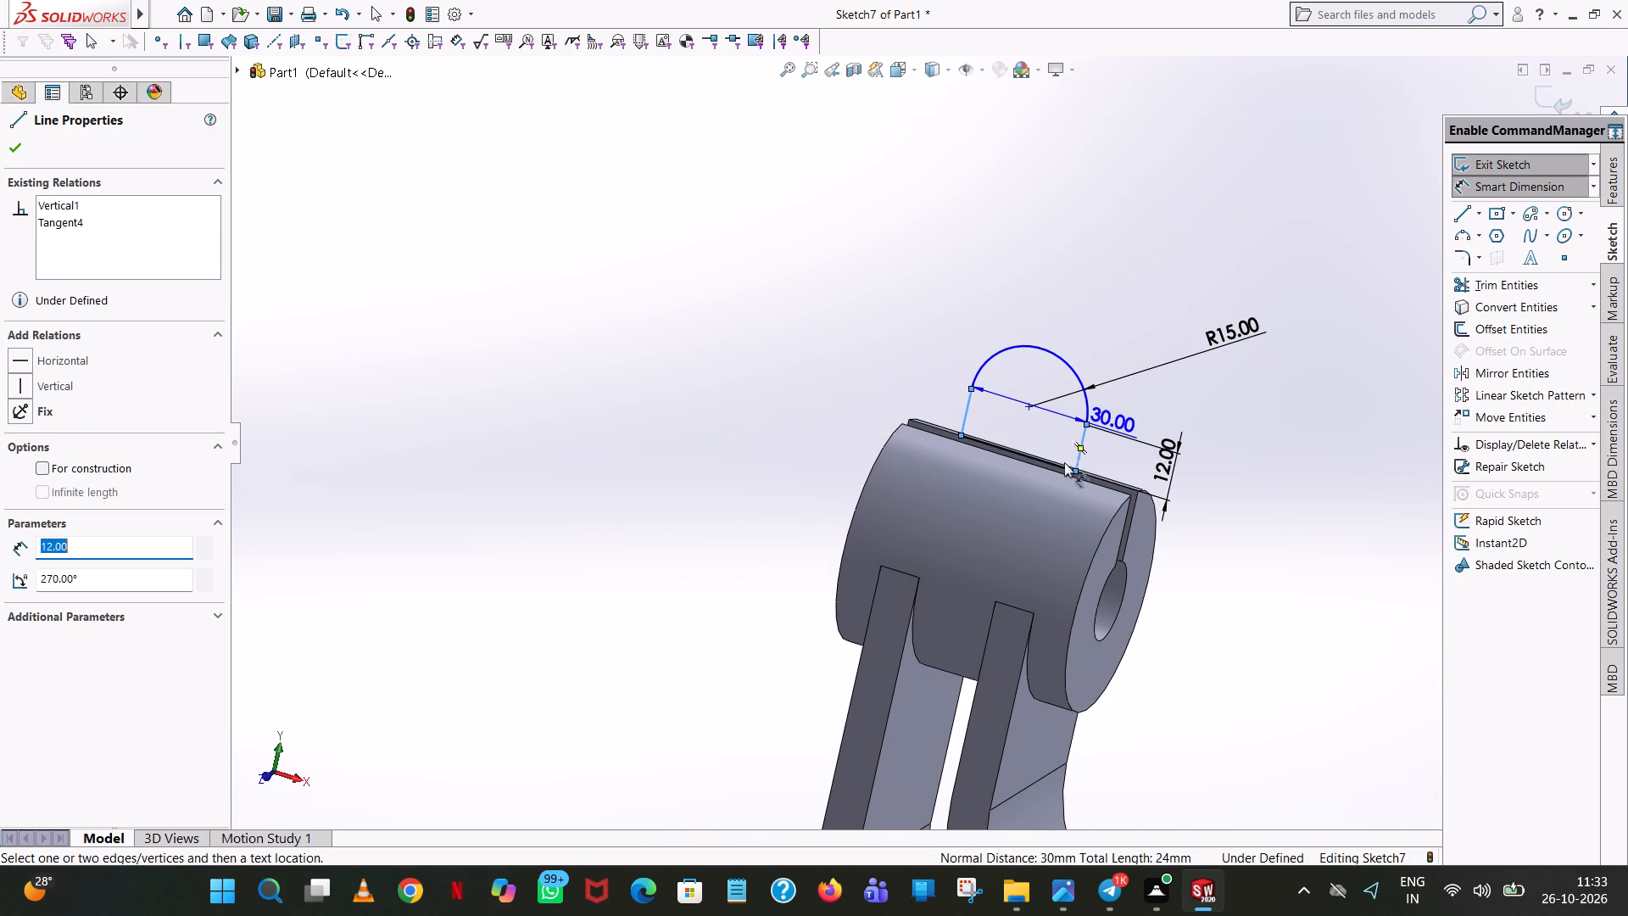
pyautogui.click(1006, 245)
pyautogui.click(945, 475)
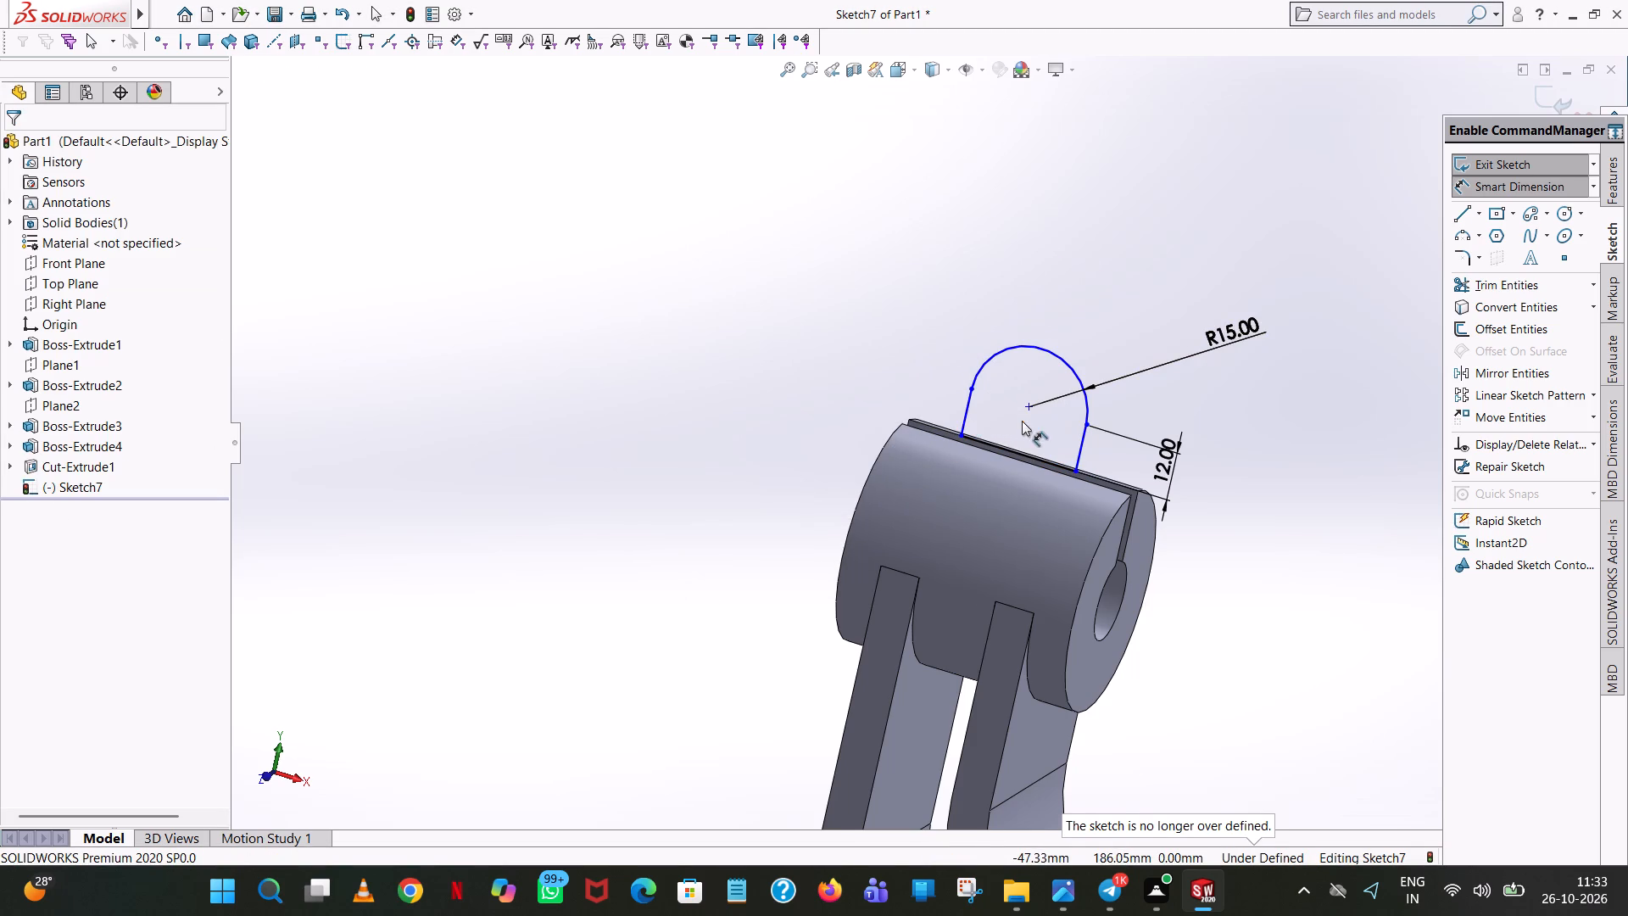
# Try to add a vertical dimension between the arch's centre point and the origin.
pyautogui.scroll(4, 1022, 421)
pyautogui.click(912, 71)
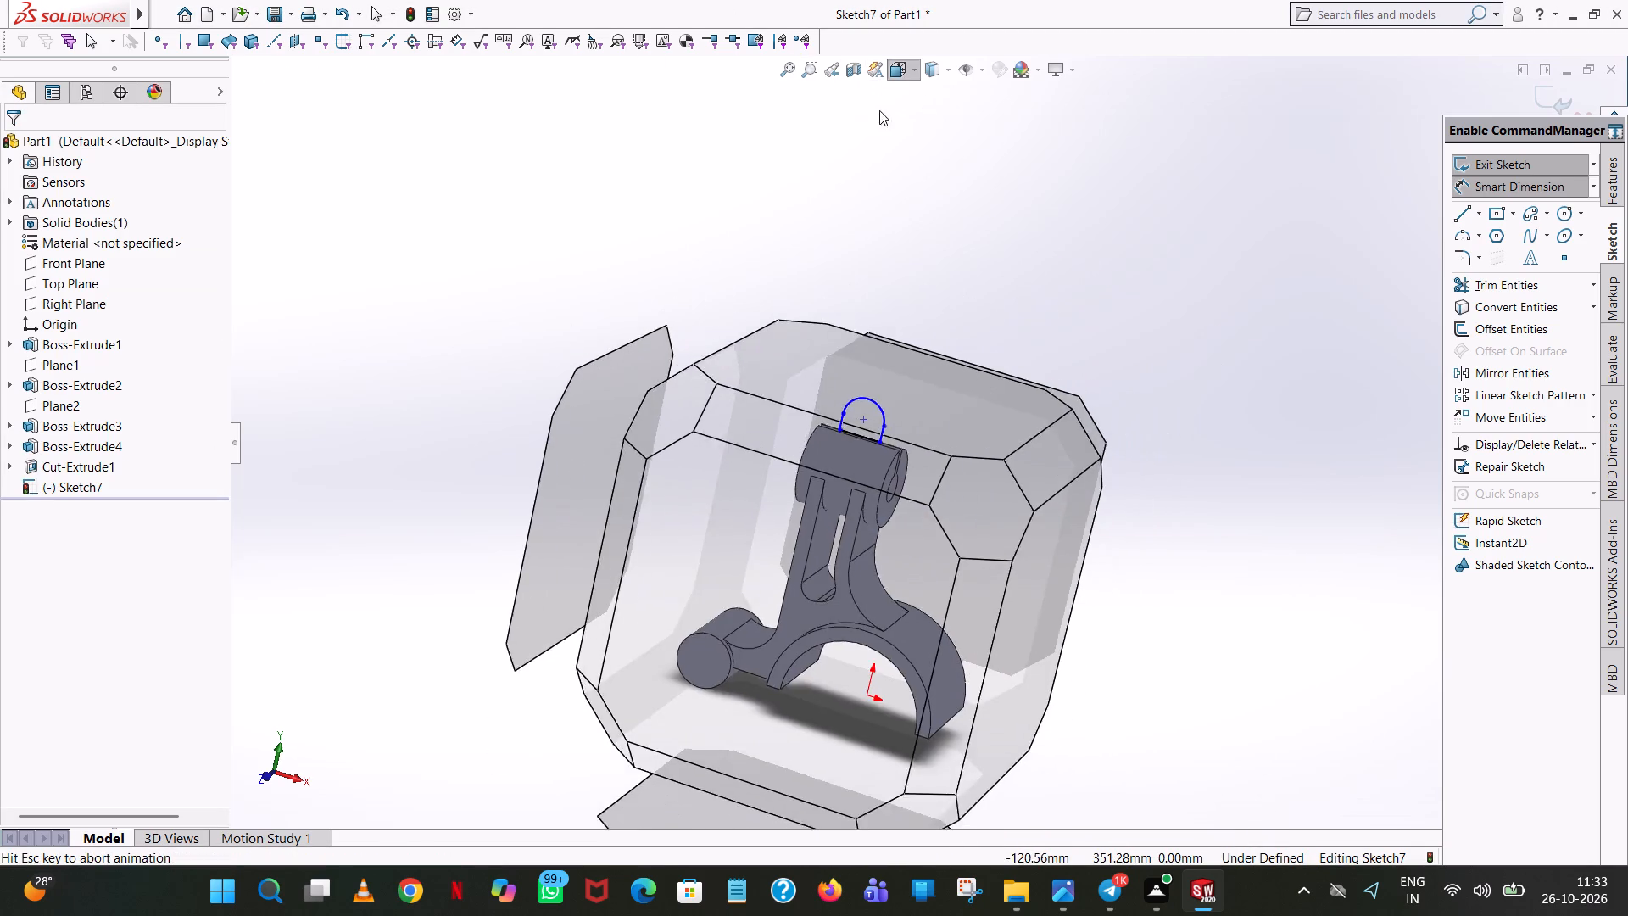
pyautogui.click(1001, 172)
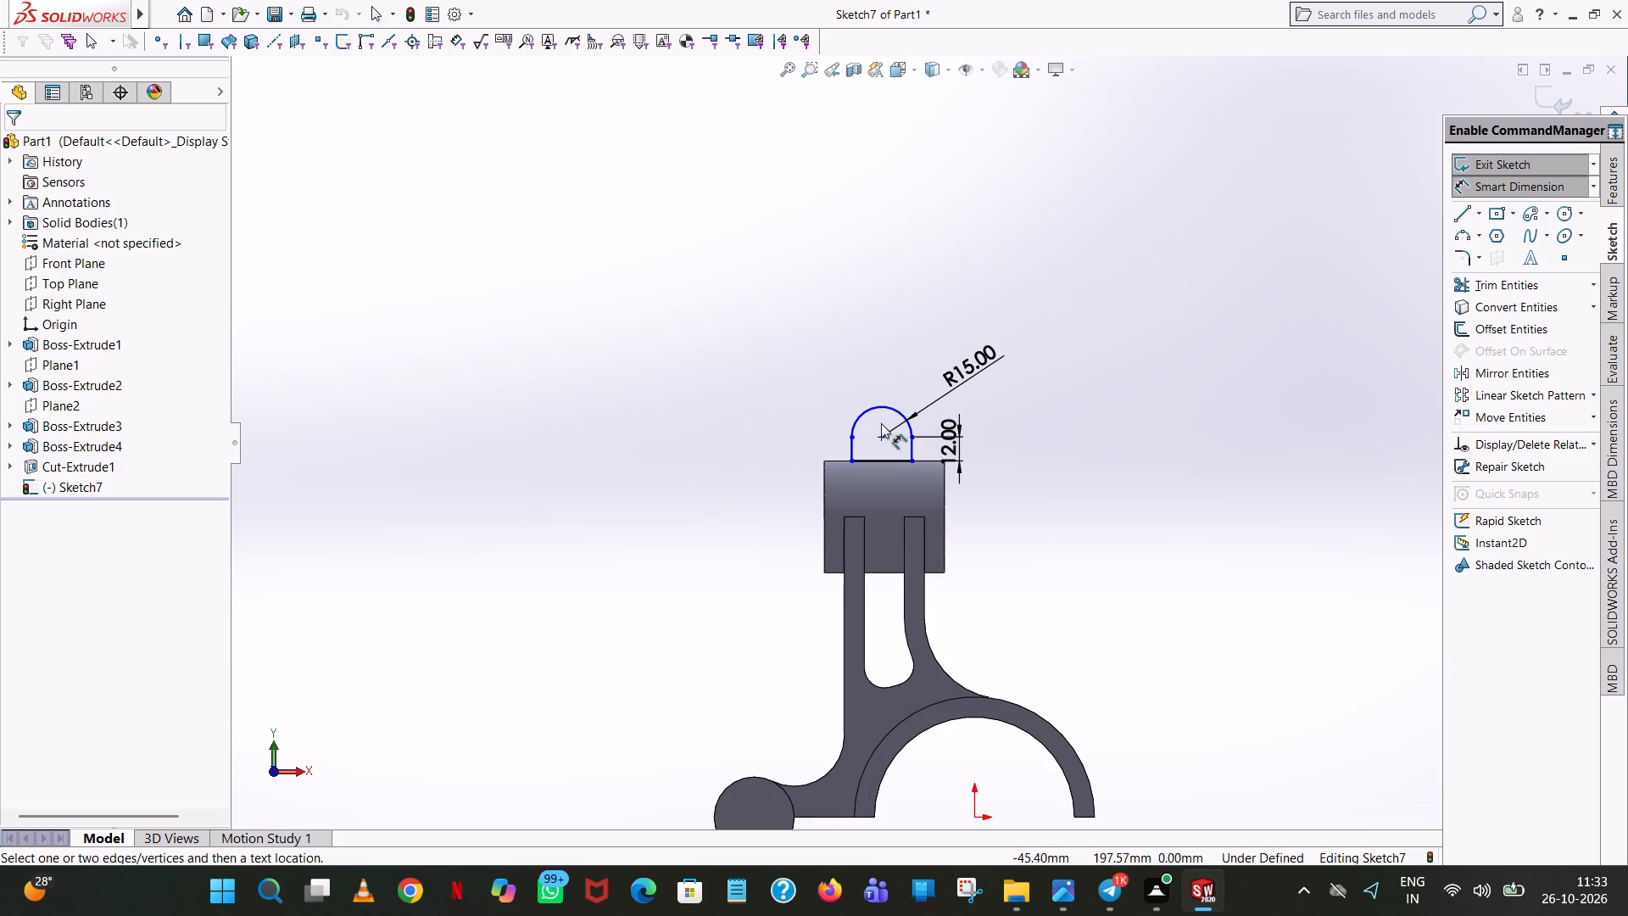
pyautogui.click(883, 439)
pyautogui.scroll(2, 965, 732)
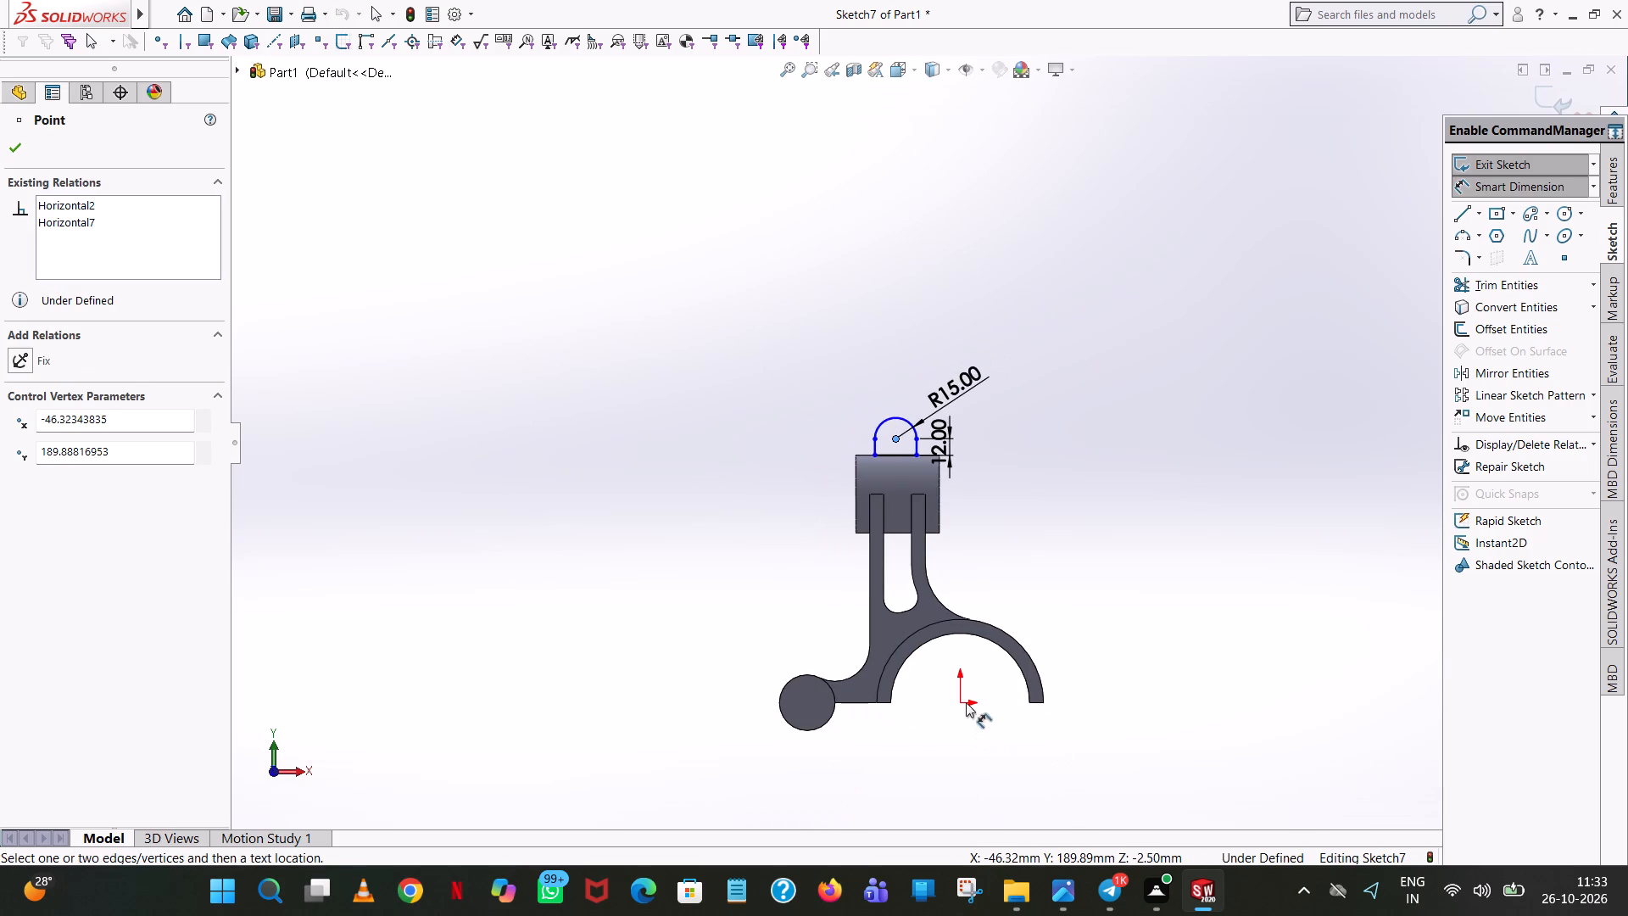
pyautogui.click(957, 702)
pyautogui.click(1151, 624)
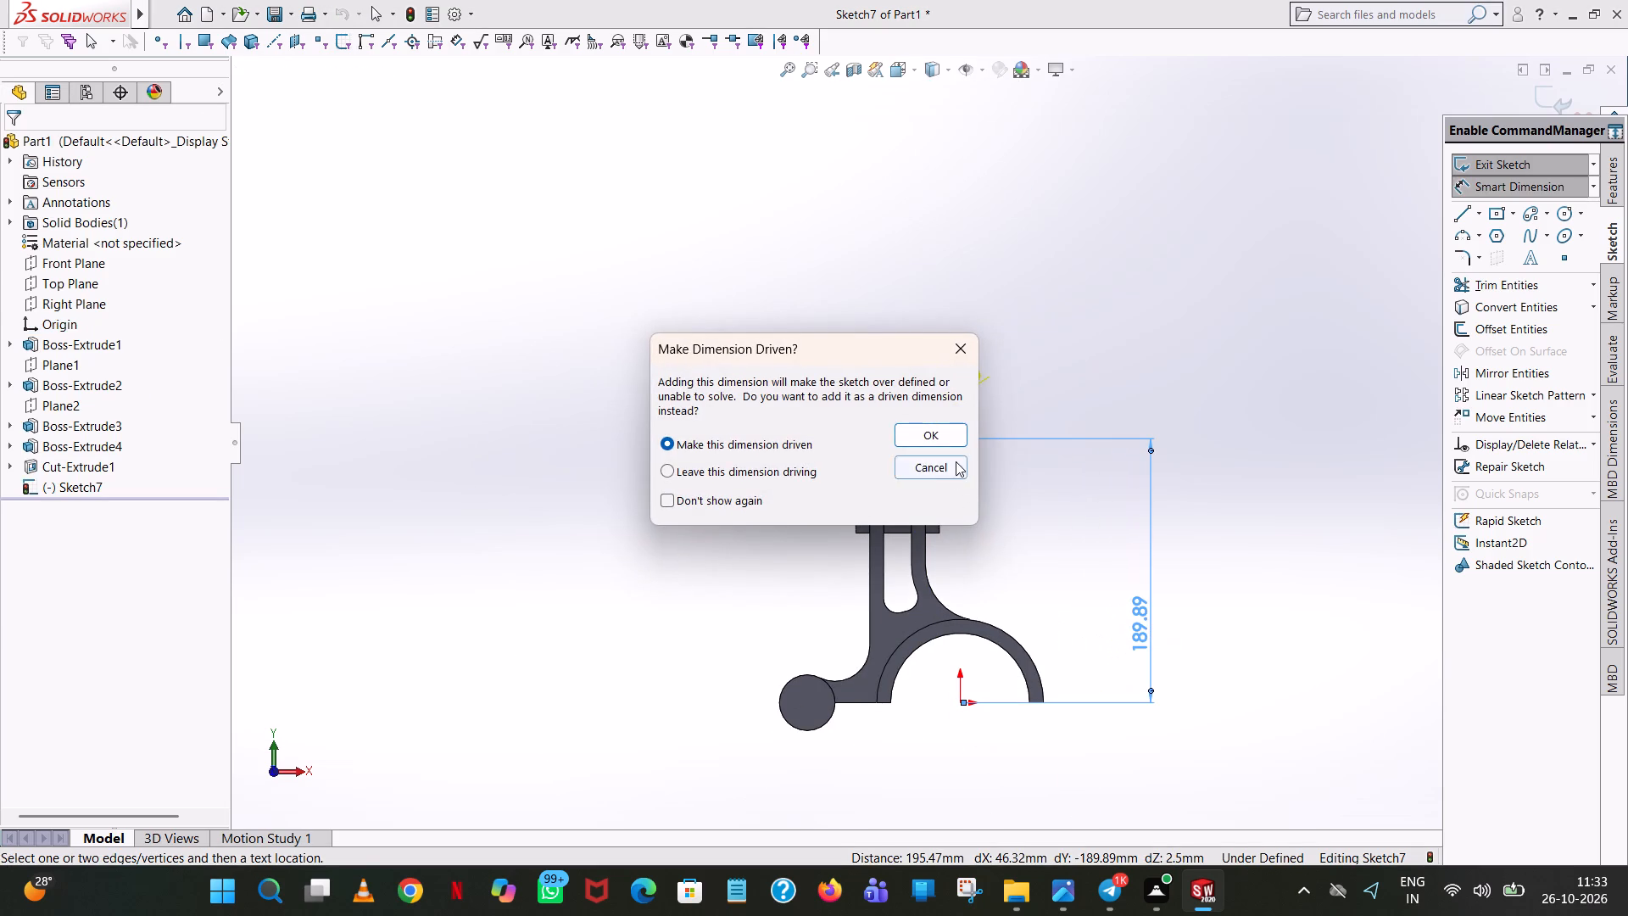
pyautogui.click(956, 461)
# Dimension the horizontal distance between the arch's centre point and the origin.
pyautogui.click(895, 441)
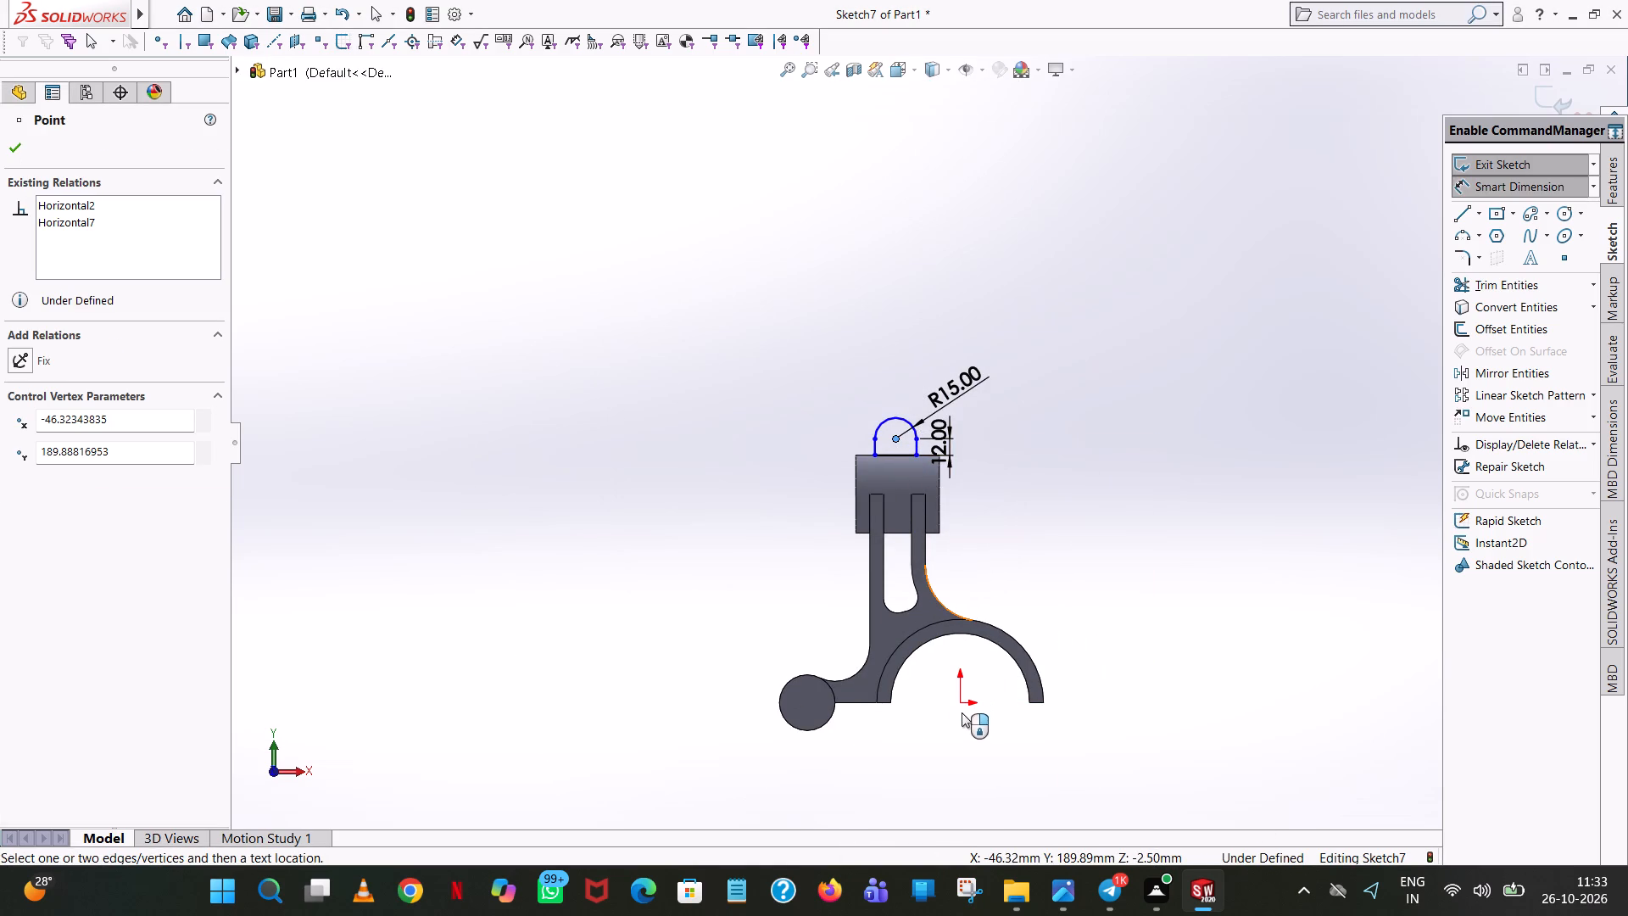
pyautogui.click(959, 702)
pyautogui.click(933, 785)
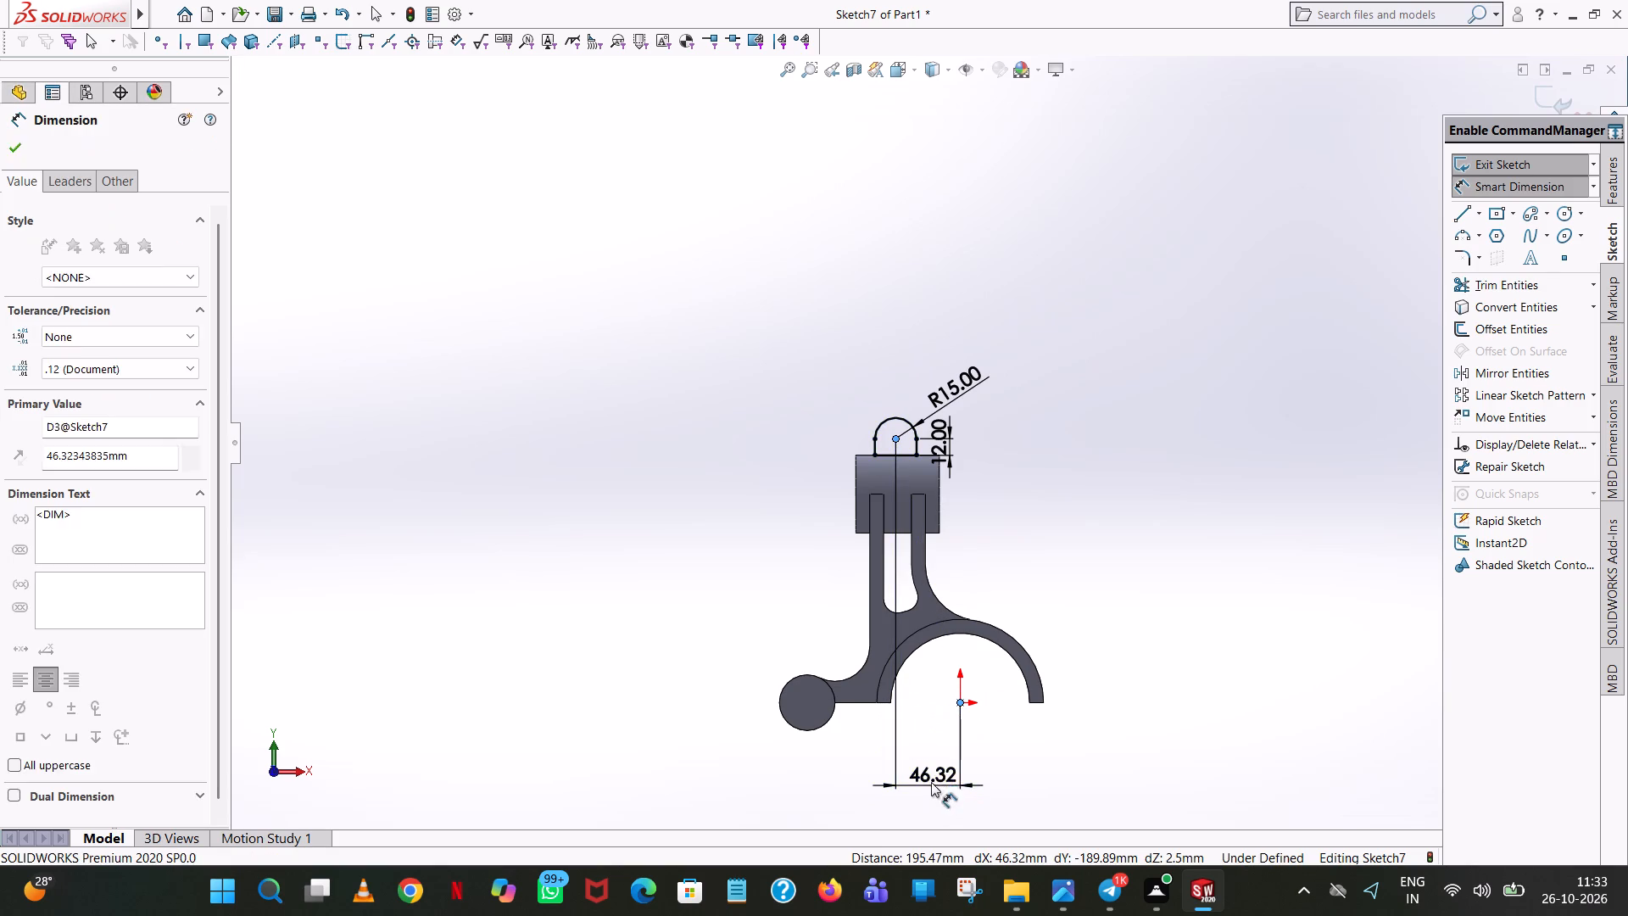
pyautogui.click(863, 768)
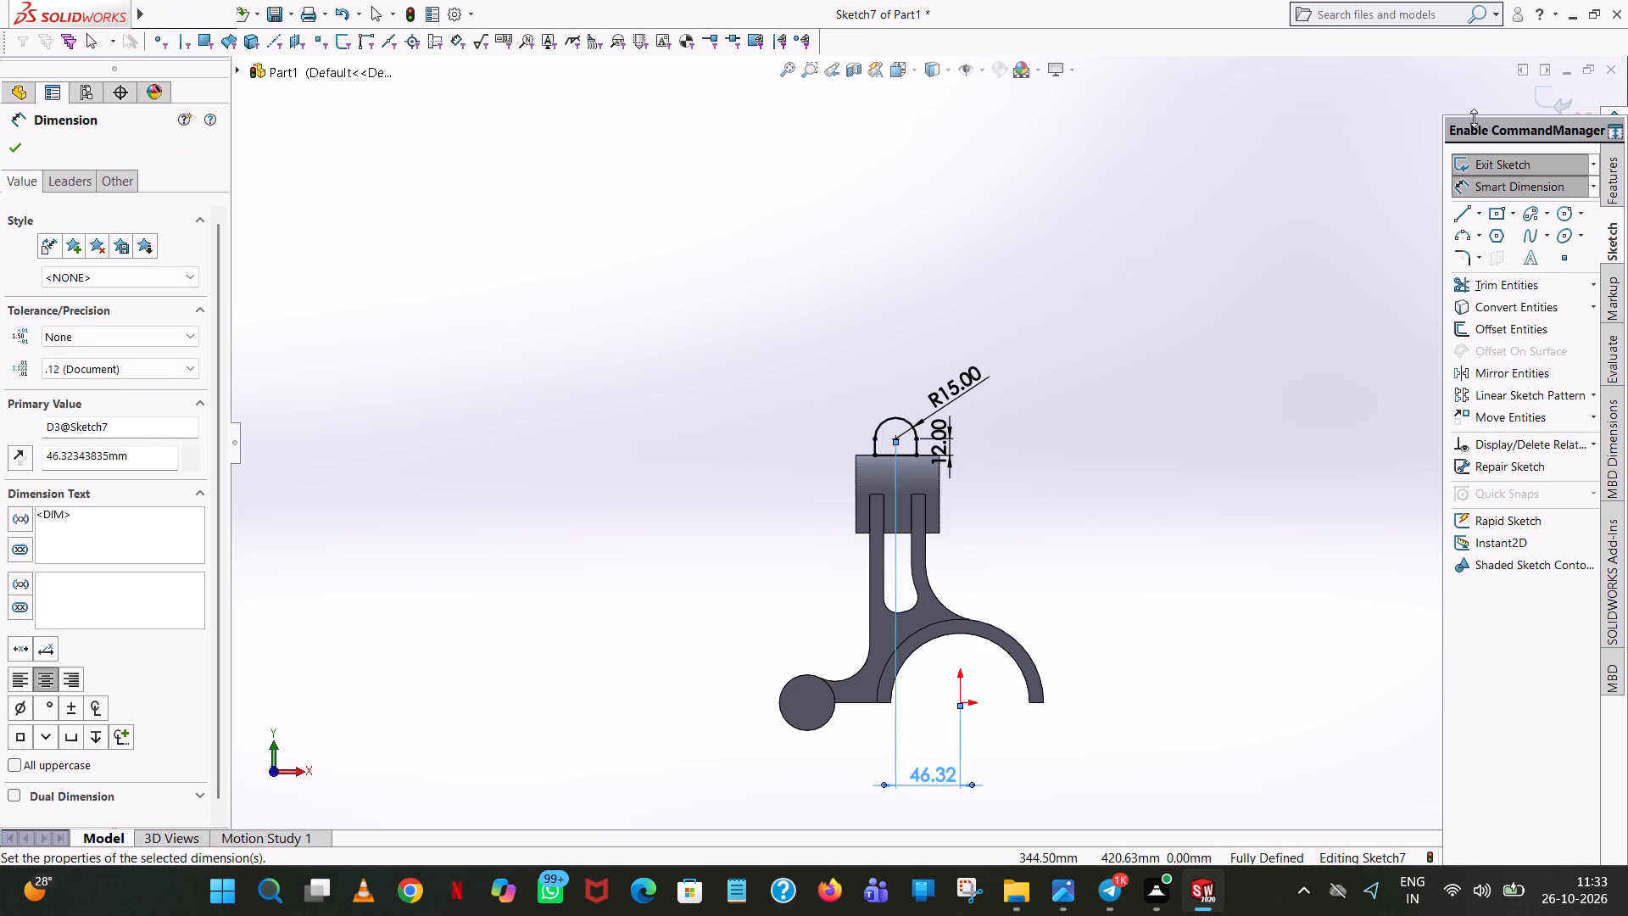
pyautogui.click(1048, 411)
# Extend the arch profile into the cylinder with lines 28 mm down from its +X bottom corner, straight across, and up to its -X bottom corner.
pyautogui.scroll(1, 1056, 406)
pyautogui.moveTo(1056, 406); pyautogui.dragTo(882, 425, button='middle')
pyautogui.scroll(-10, 925, 430)
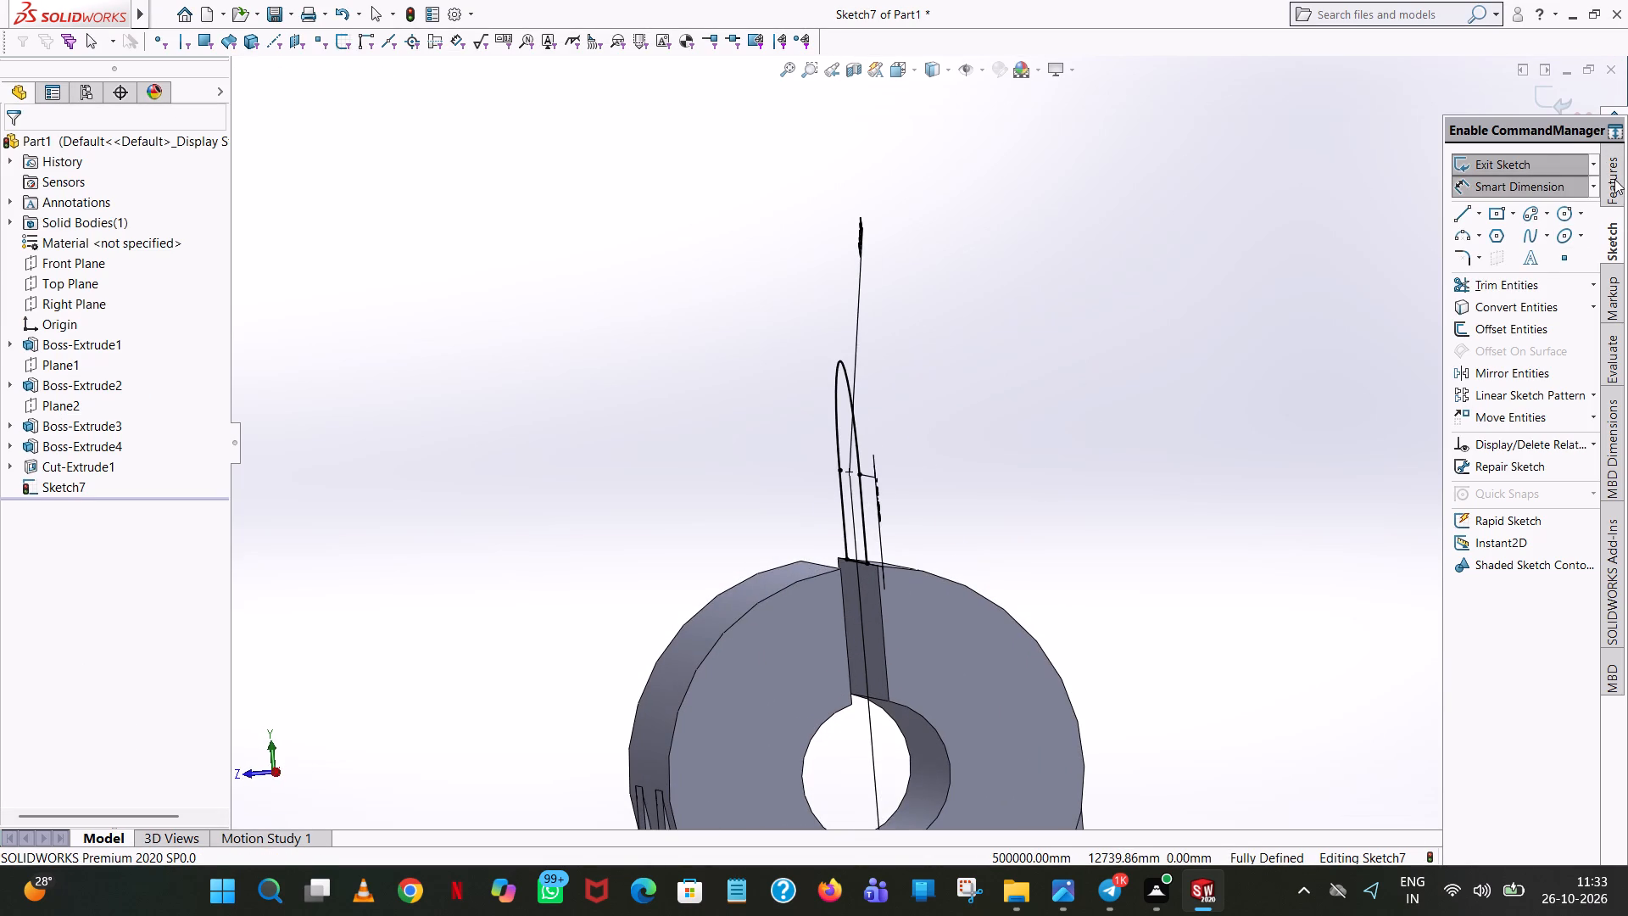
pyautogui.click(1614, 179)
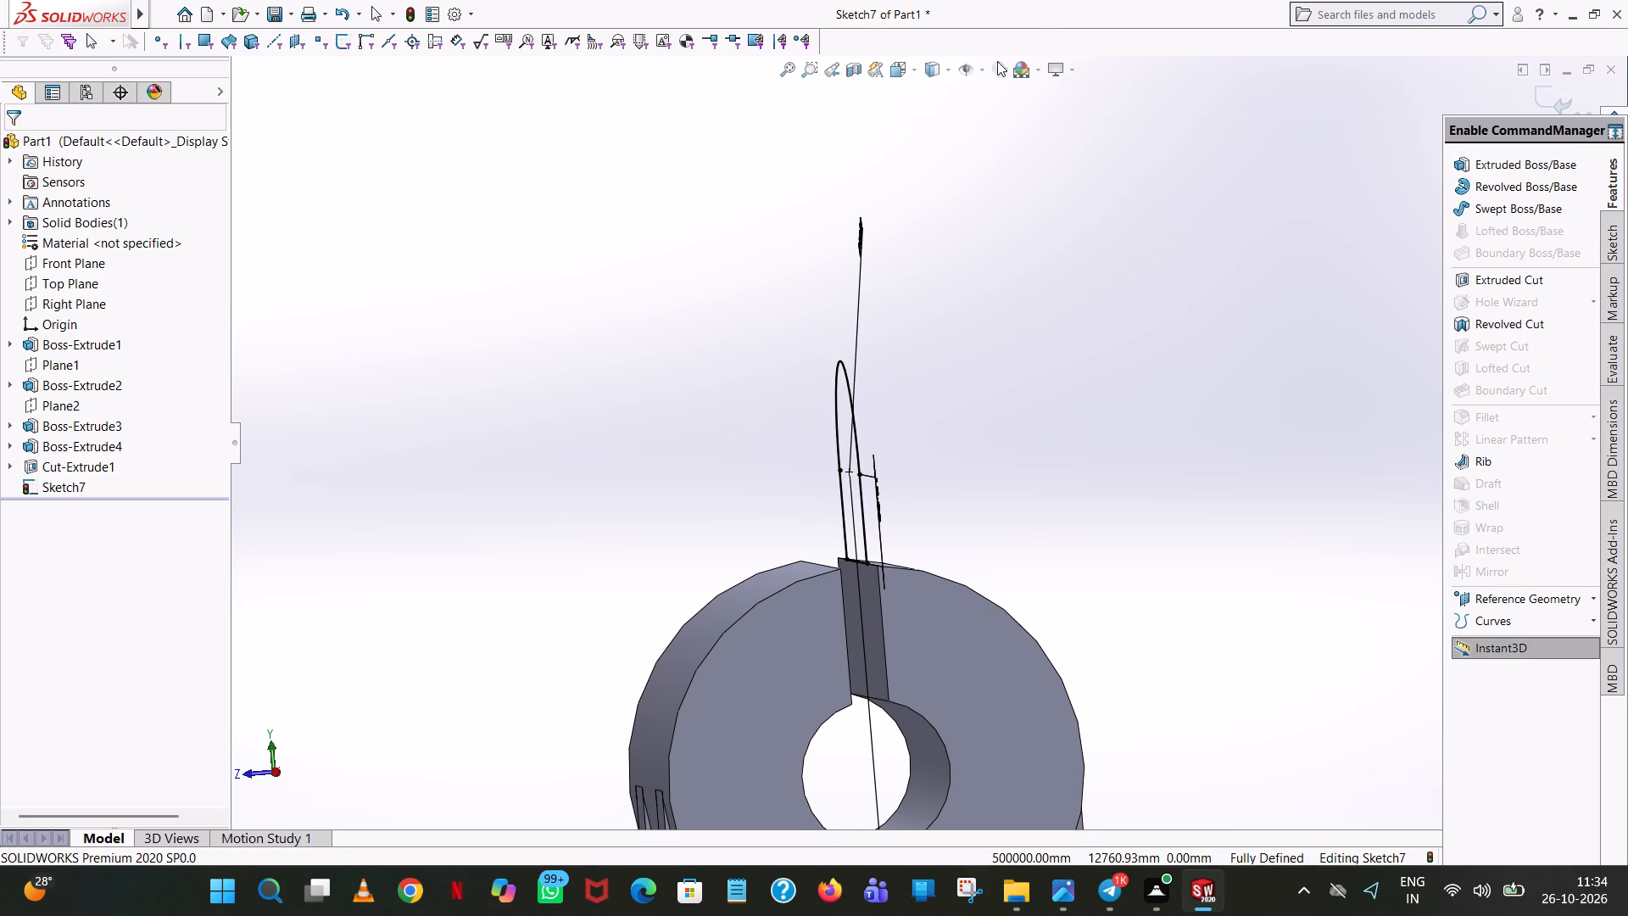
pyautogui.click(916, 70)
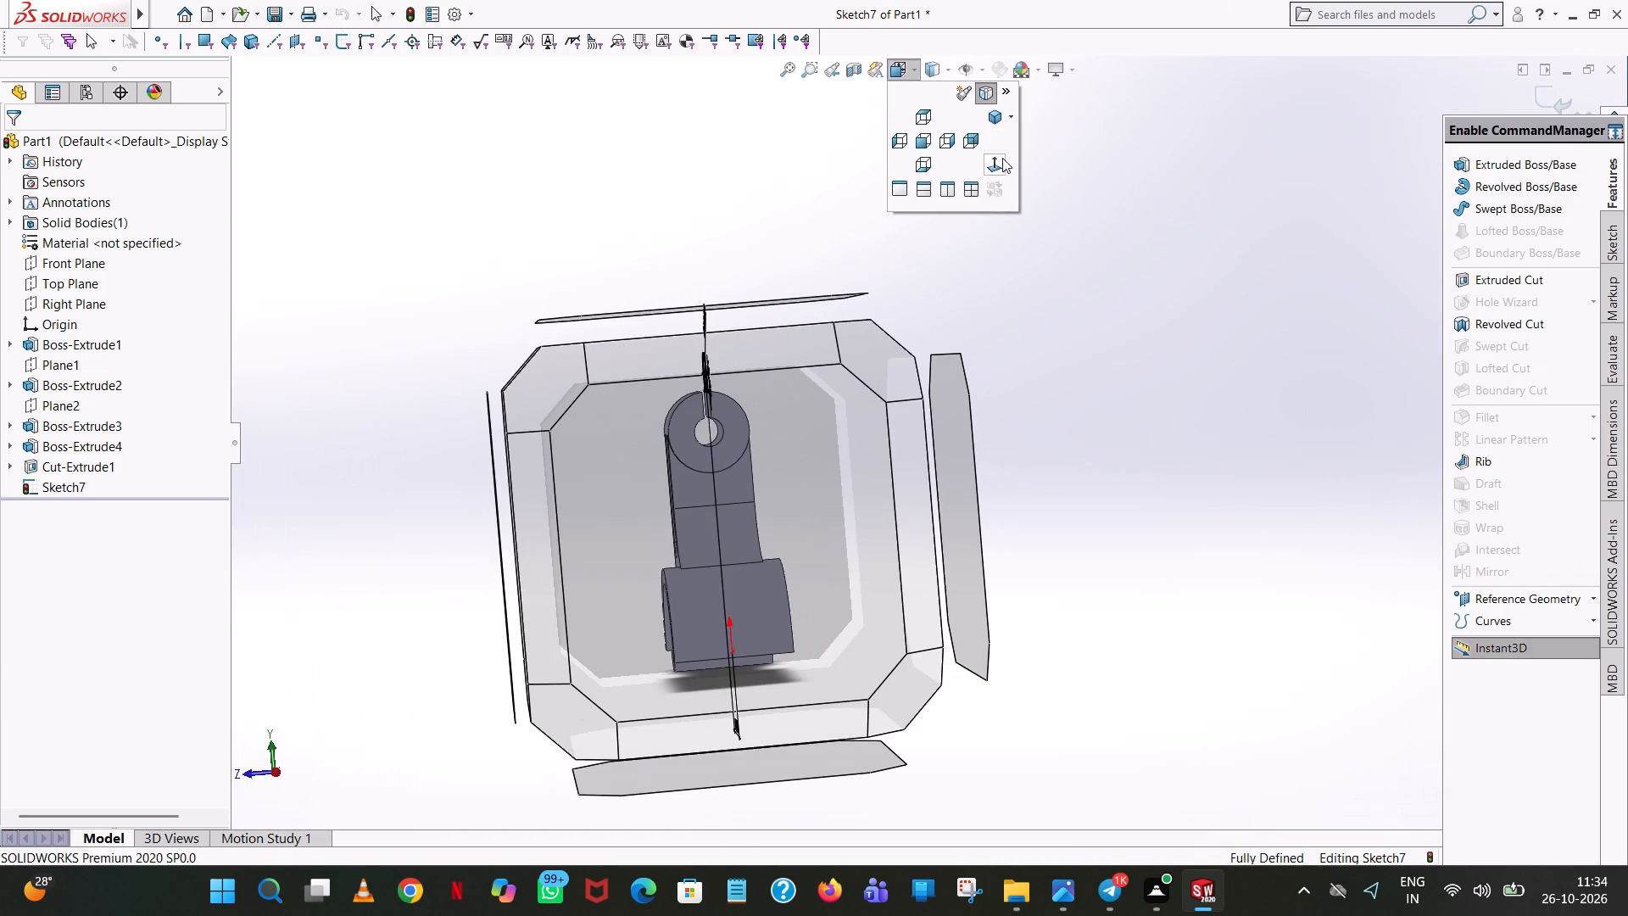
pyautogui.click(1002, 156)
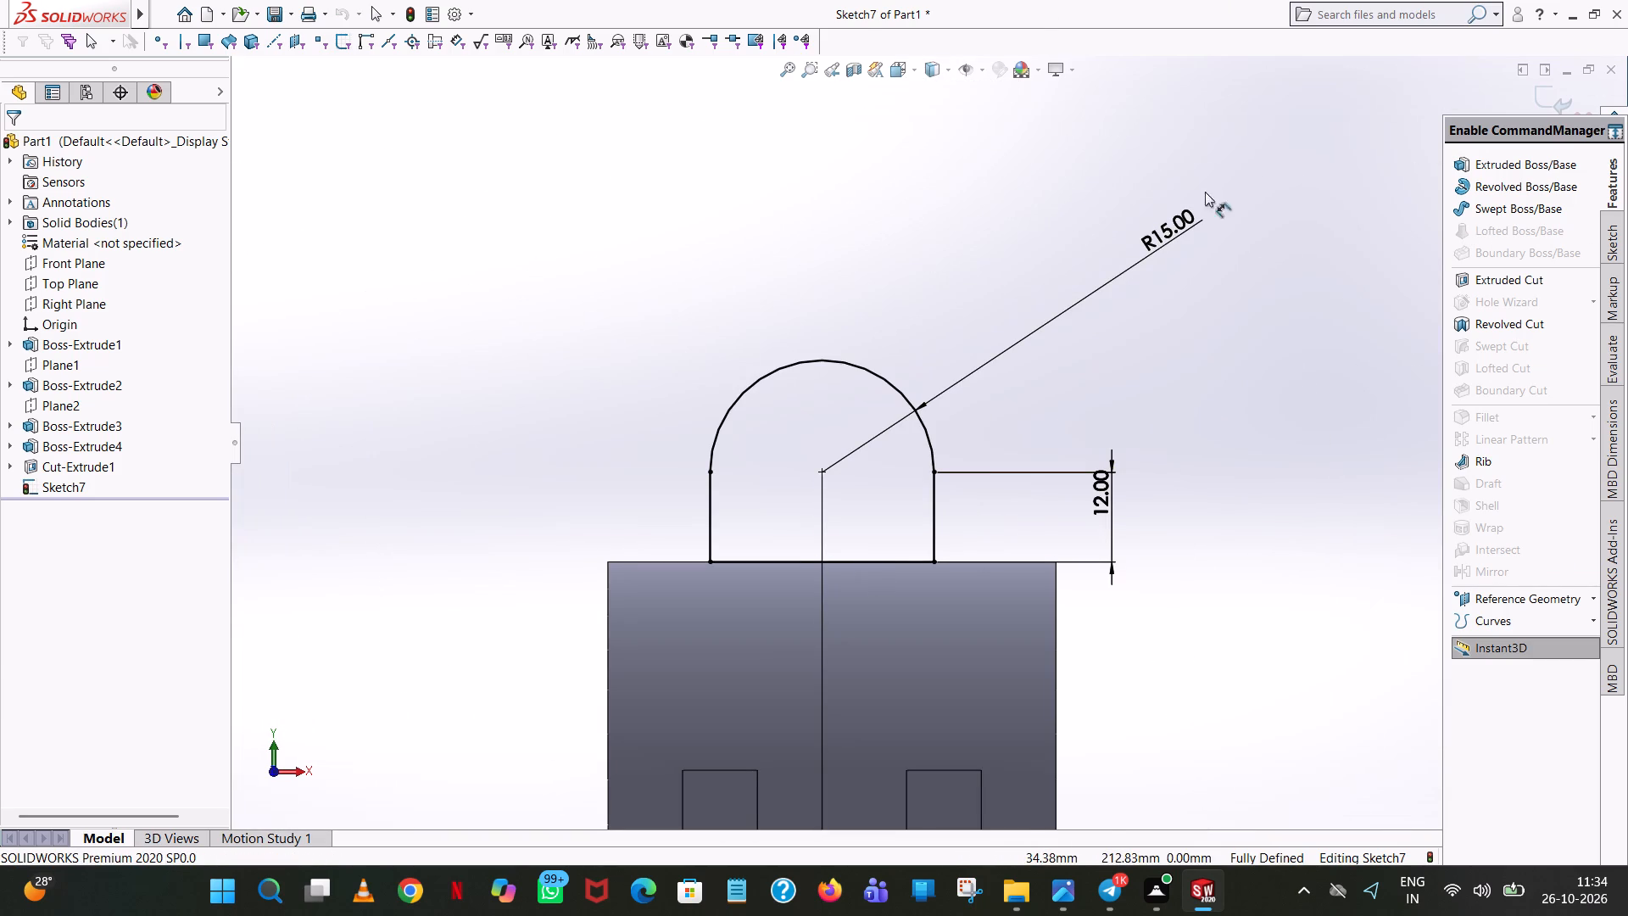
pyautogui.click(1623, 238)
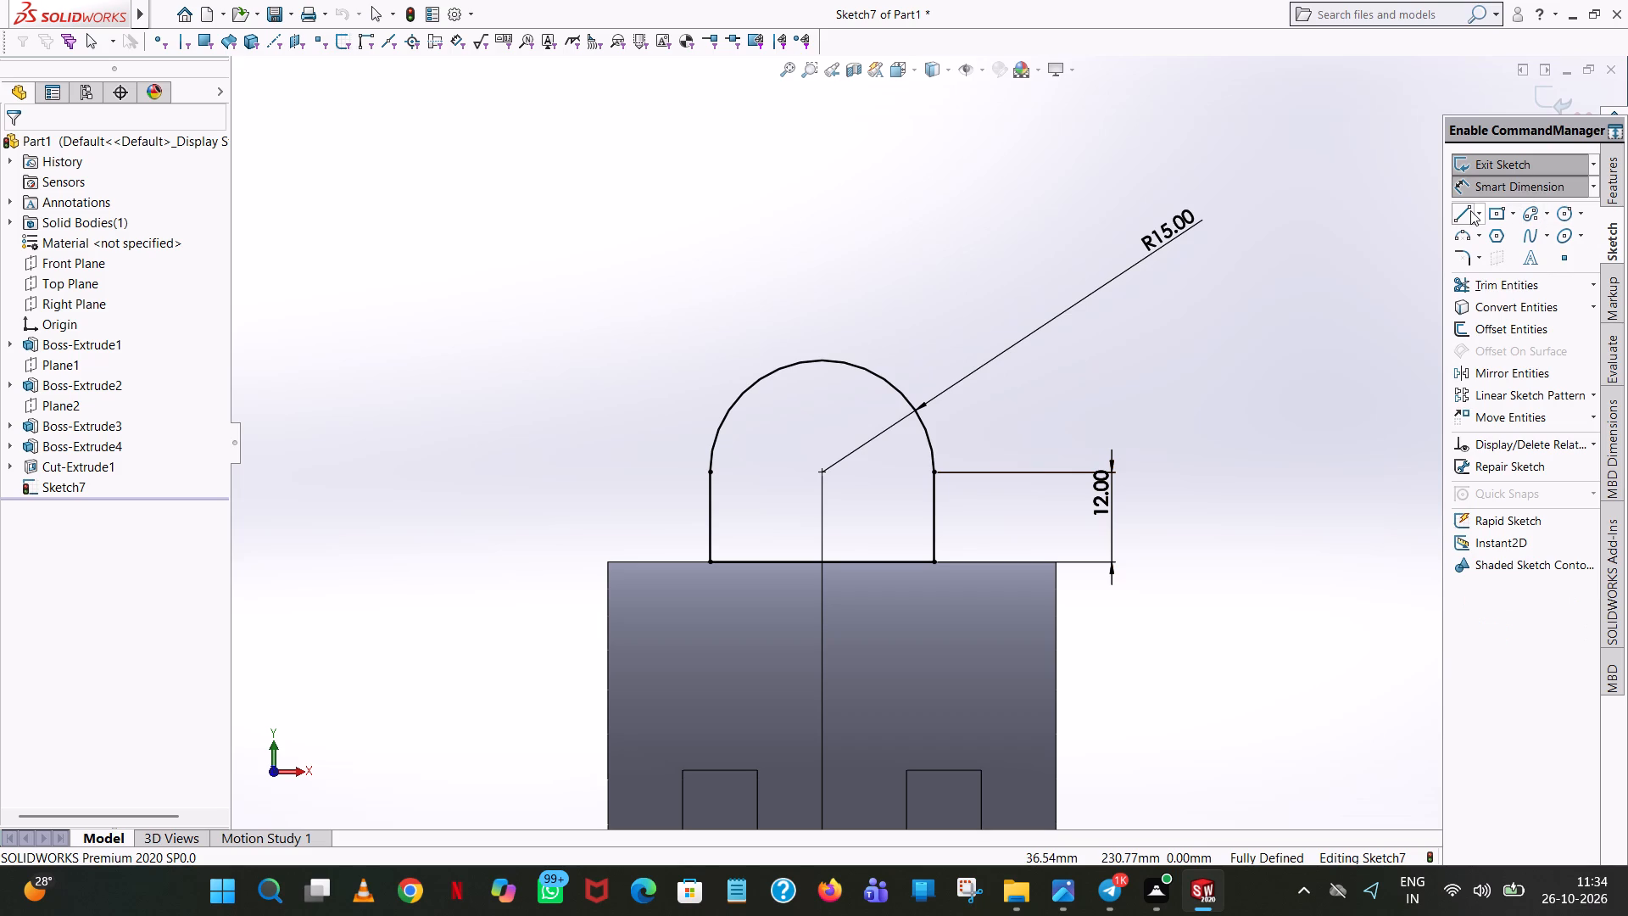
pyautogui.click(1470, 210)
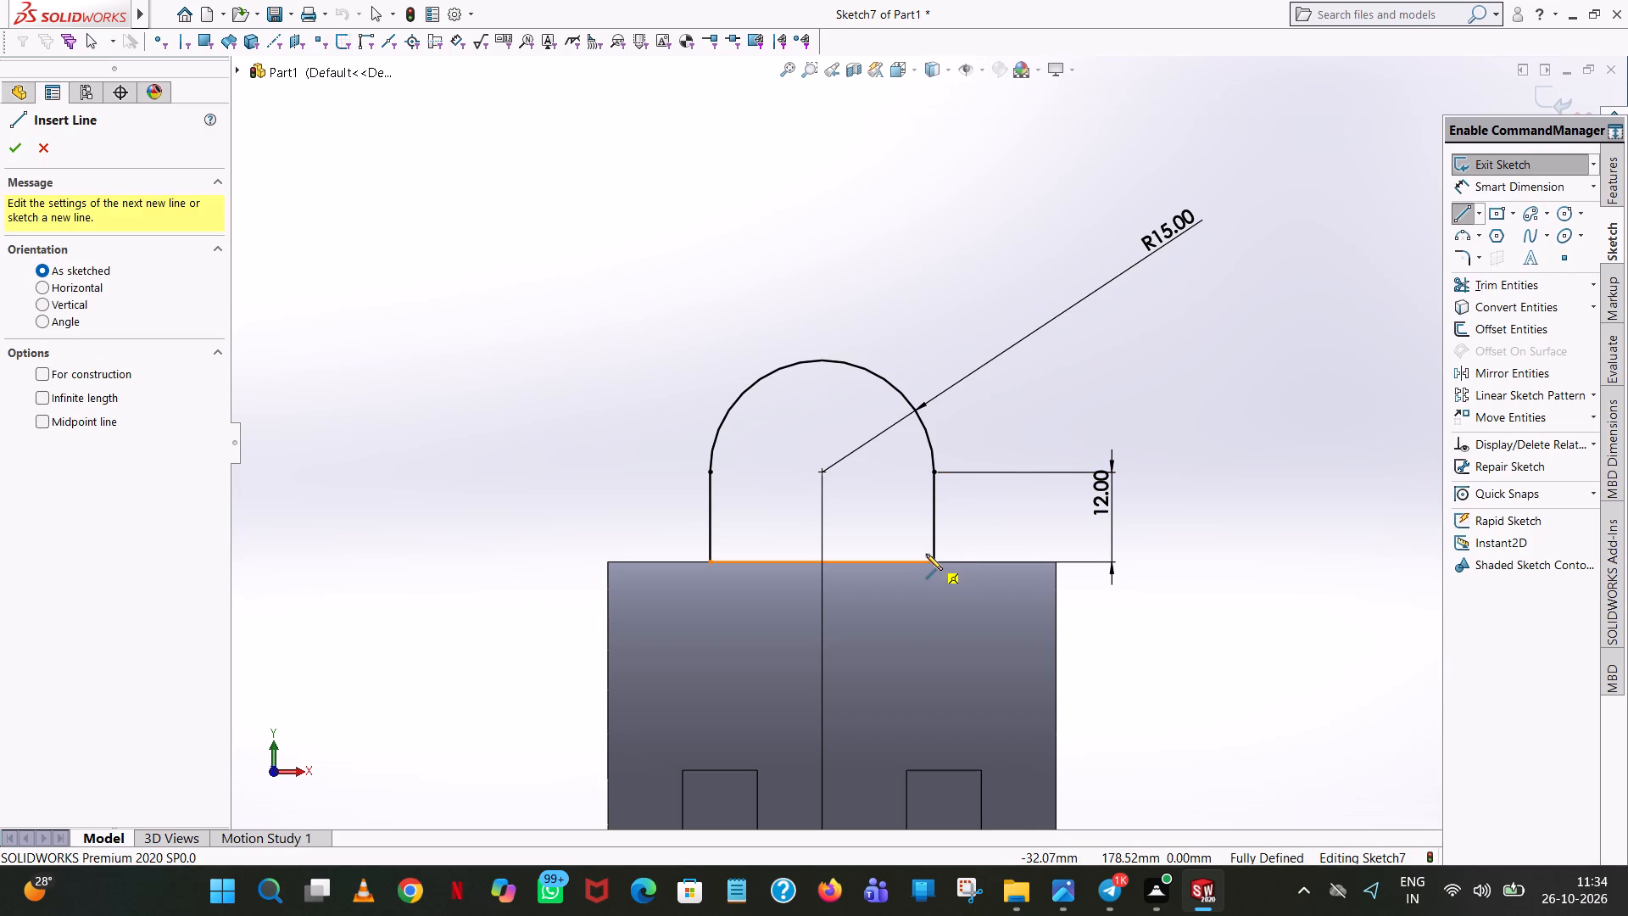
pyautogui.click(933, 560)
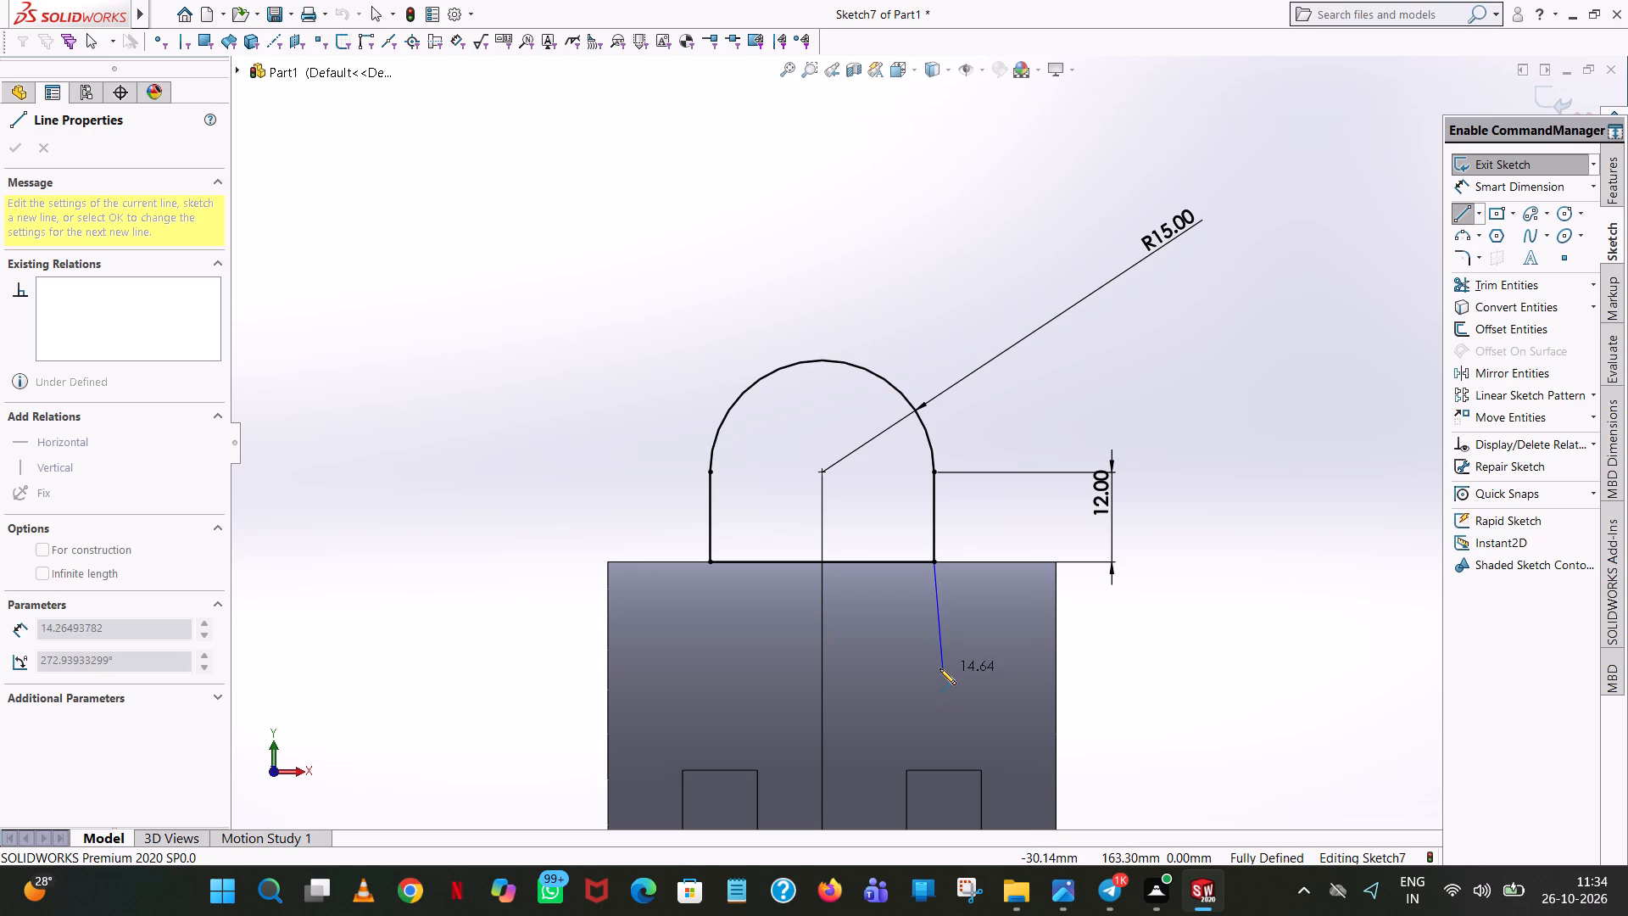
pyautogui.click(934, 664)
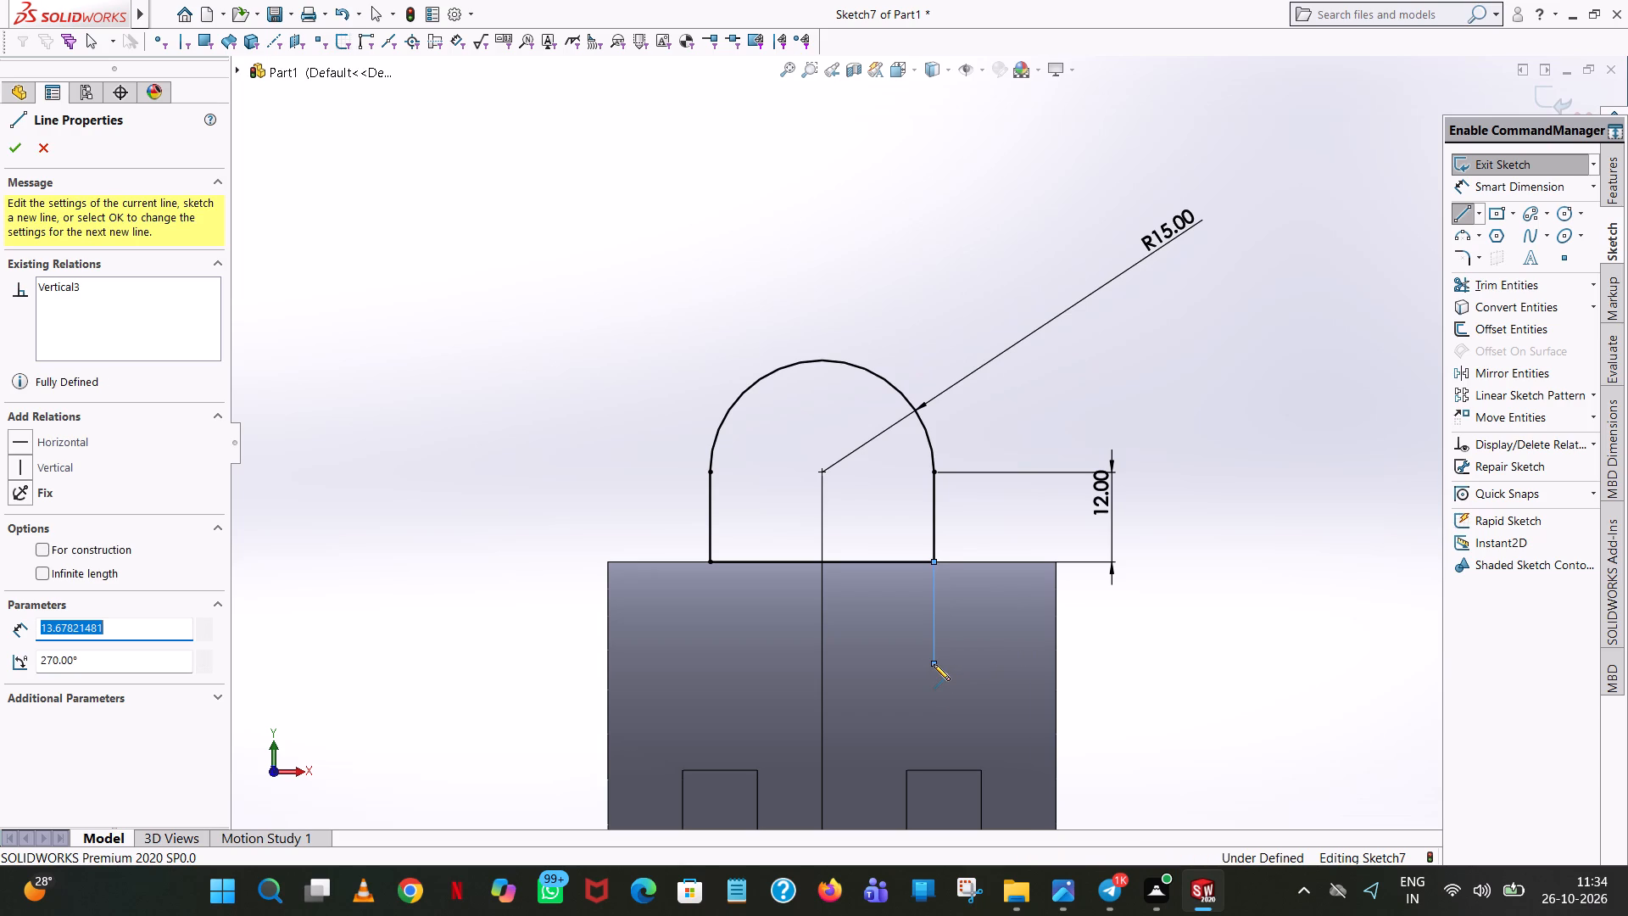
pyautogui.press('2')
pyautogui.press('8')
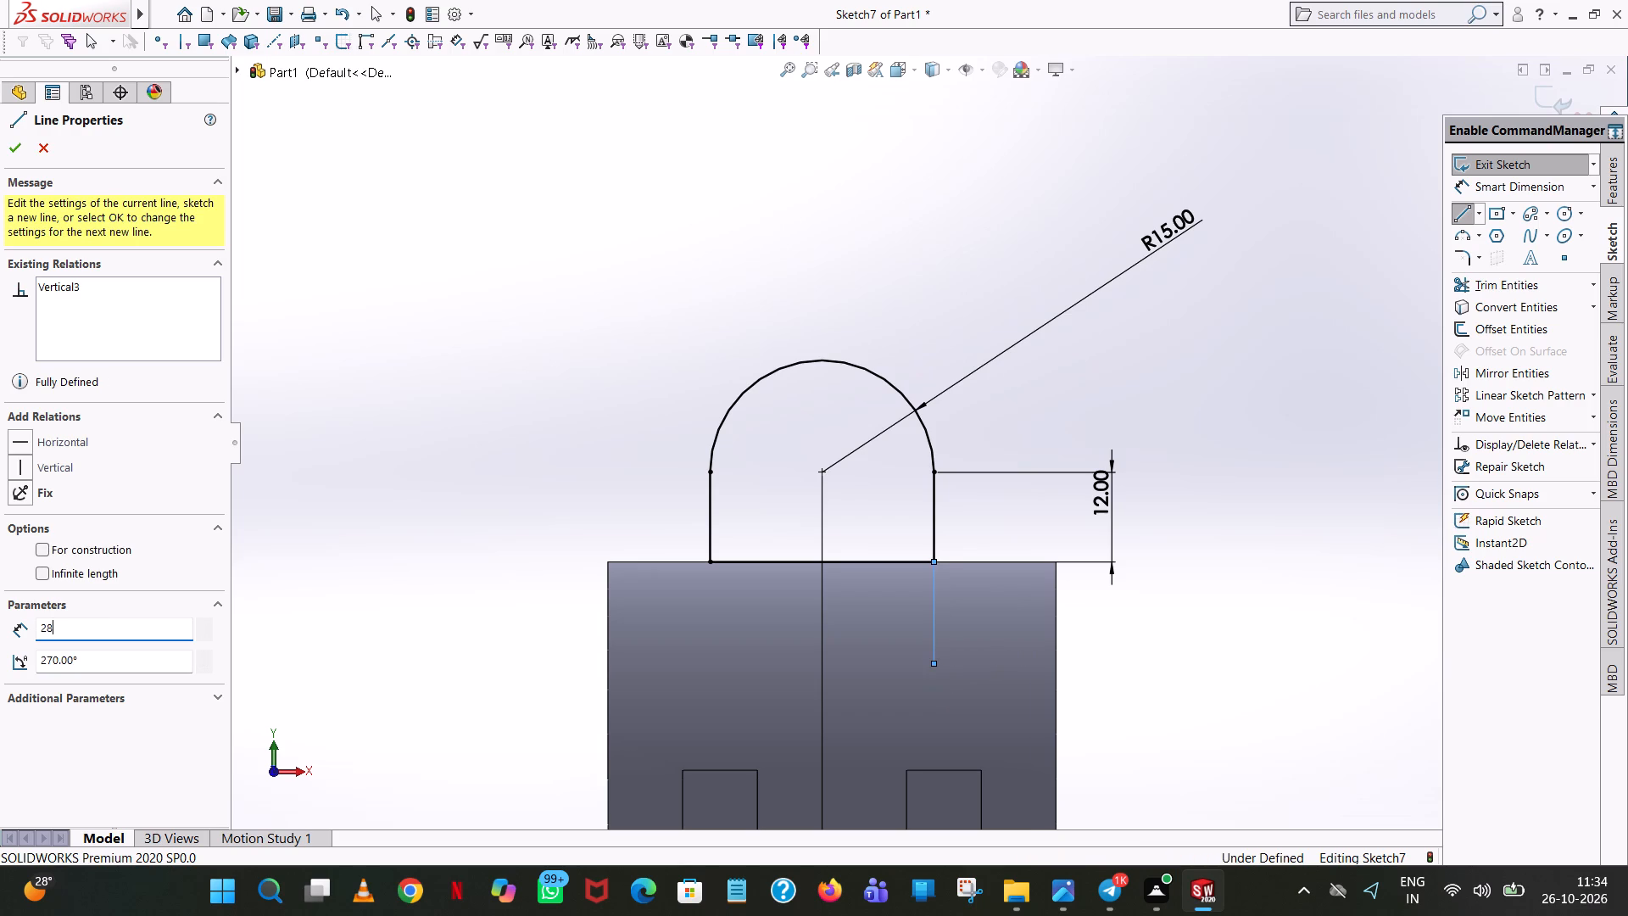
pyautogui.press('Return')
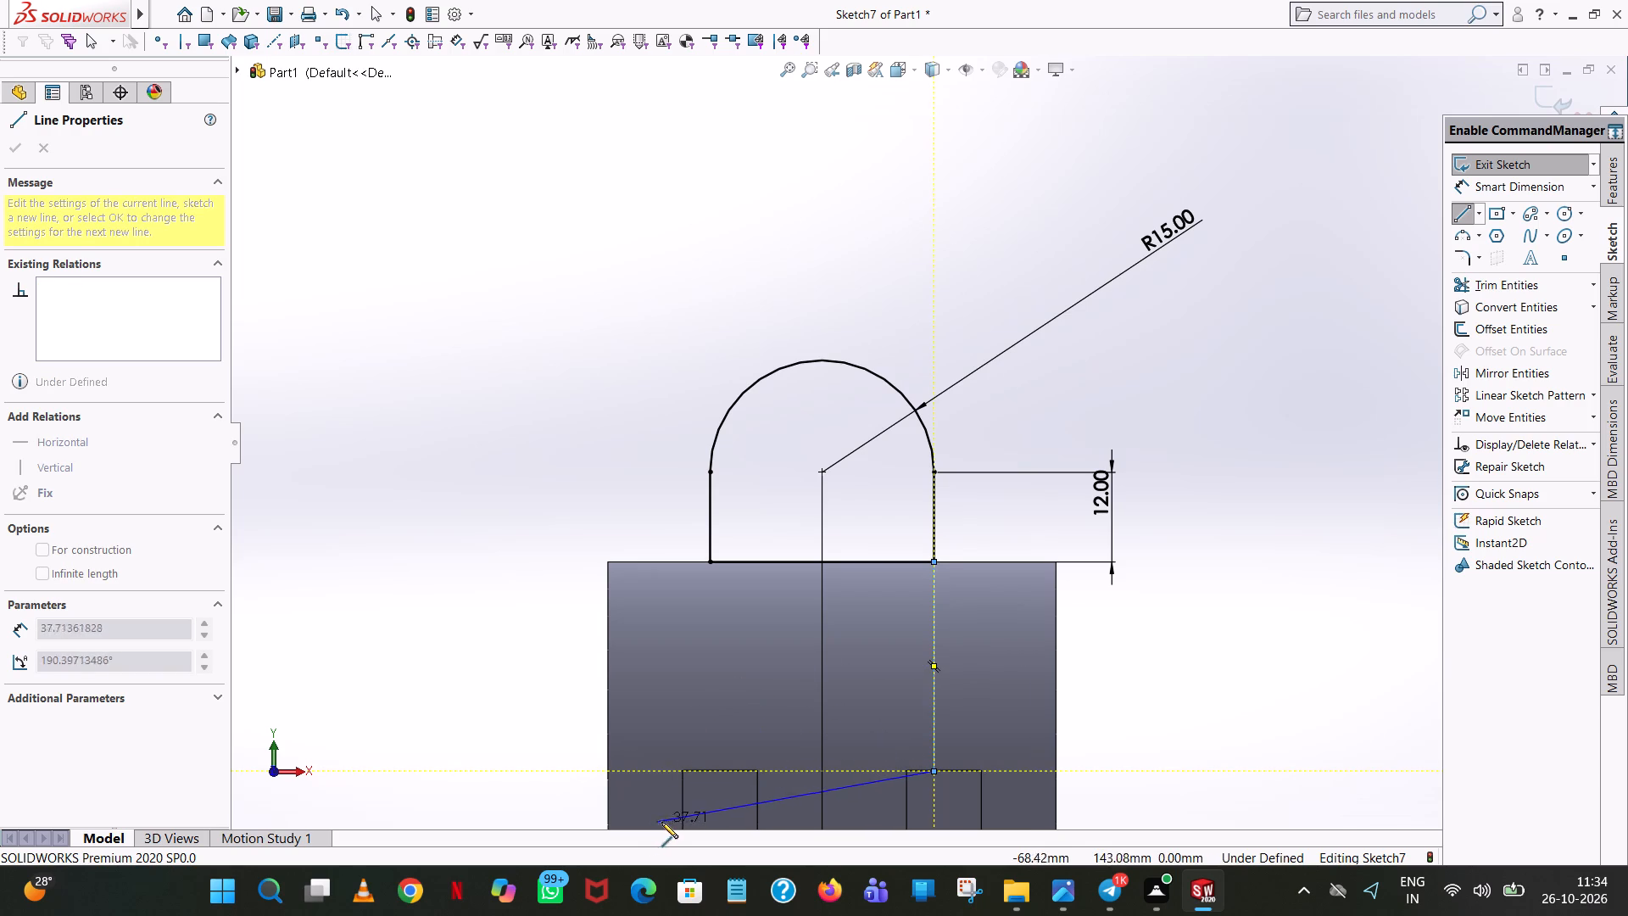
pyautogui.click(711, 771)
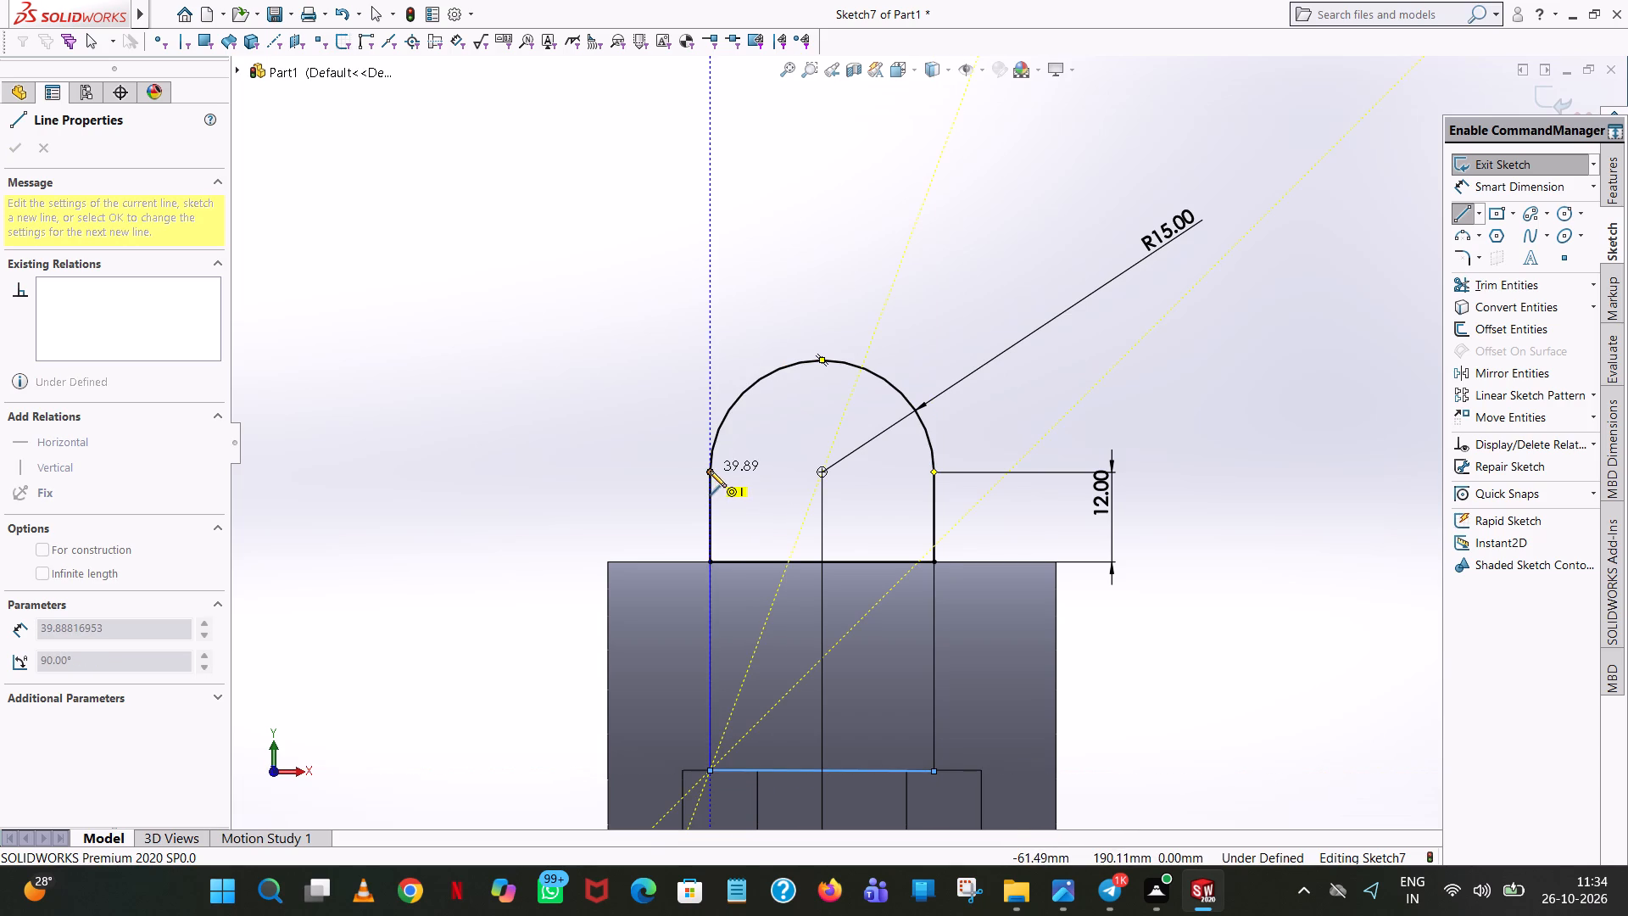
pyautogui.click(711, 561)
pyautogui.rightClick(711, 561)
pyautogui.click(739, 568)
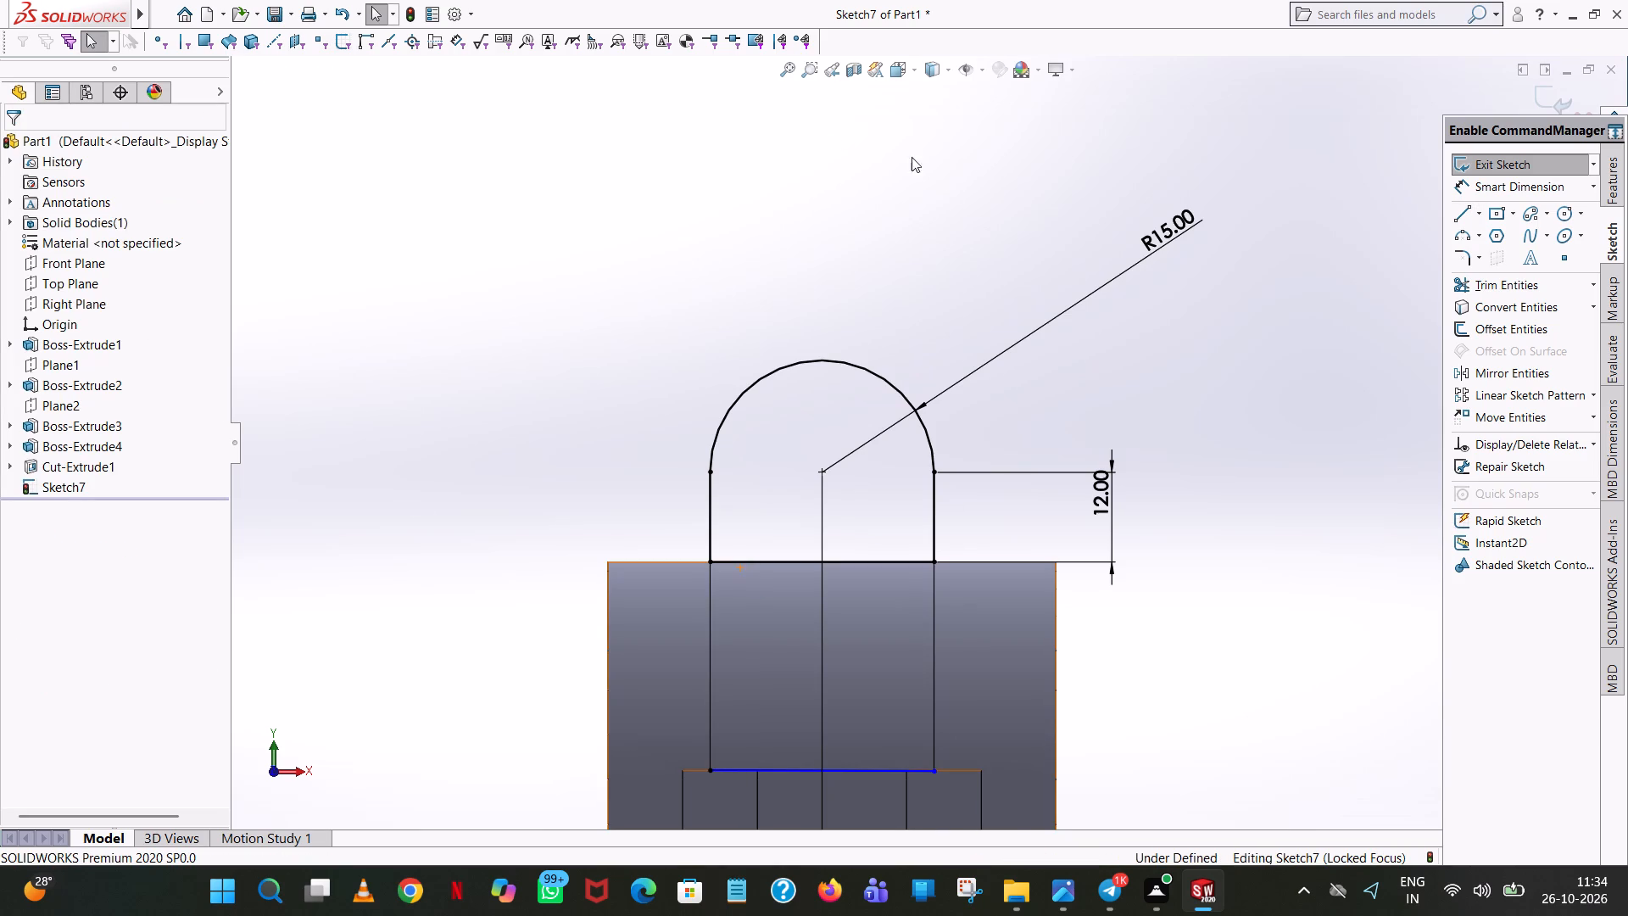
# Trim away the horizontal line between the arch's side lines at the cylinder's top edge.
pyautogui.click(1528, 286)
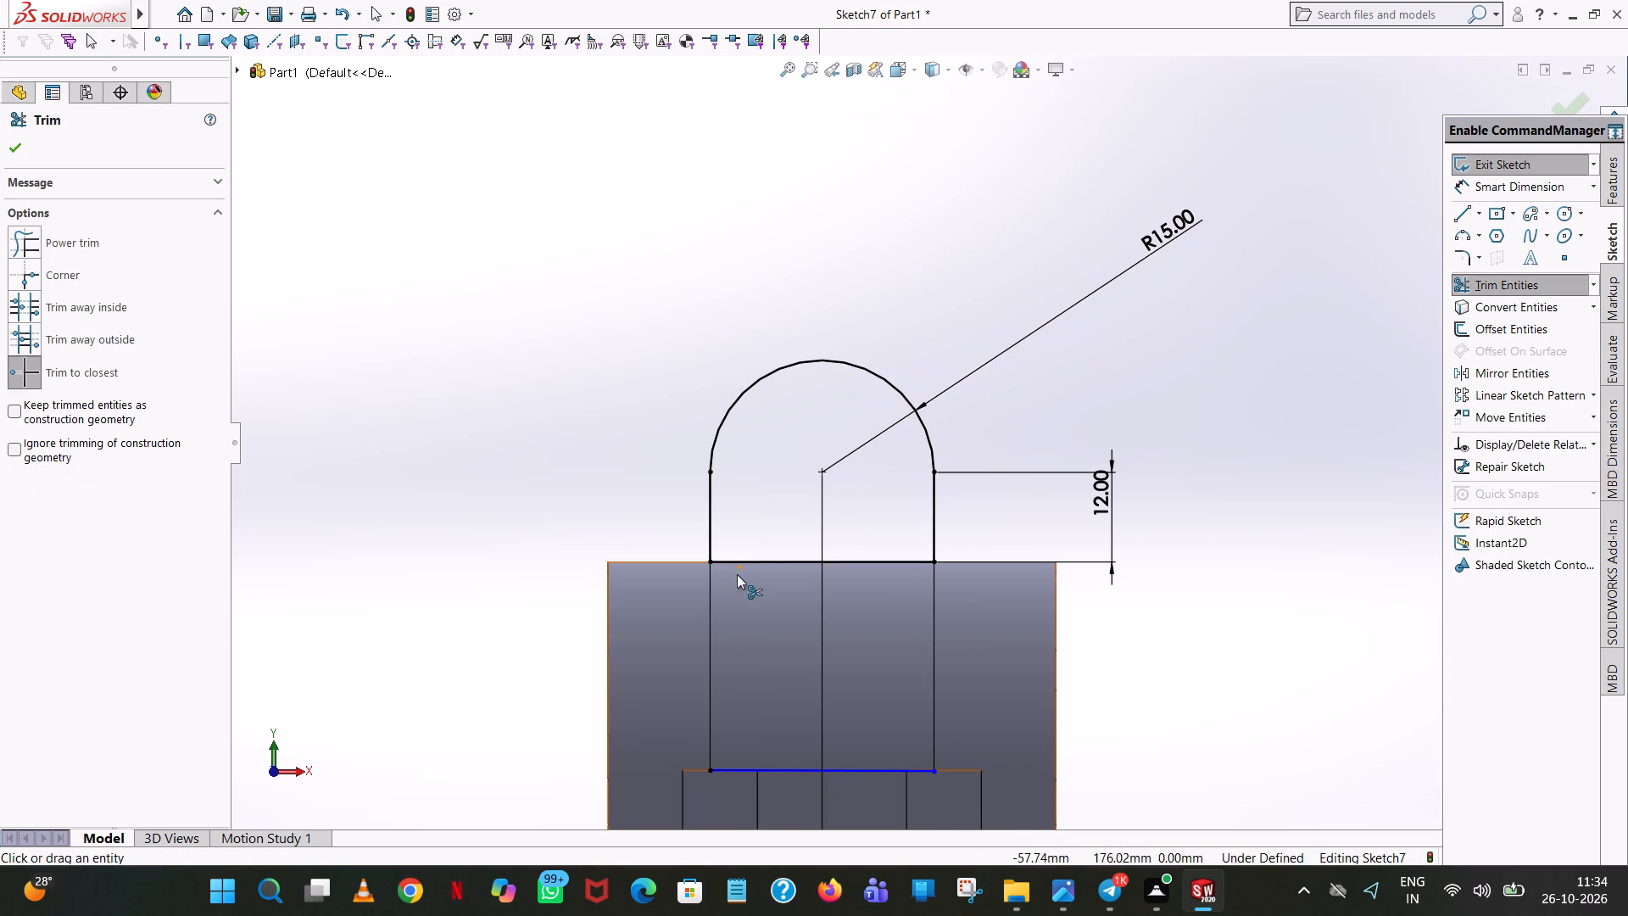
pyautogui.click(782, 560)
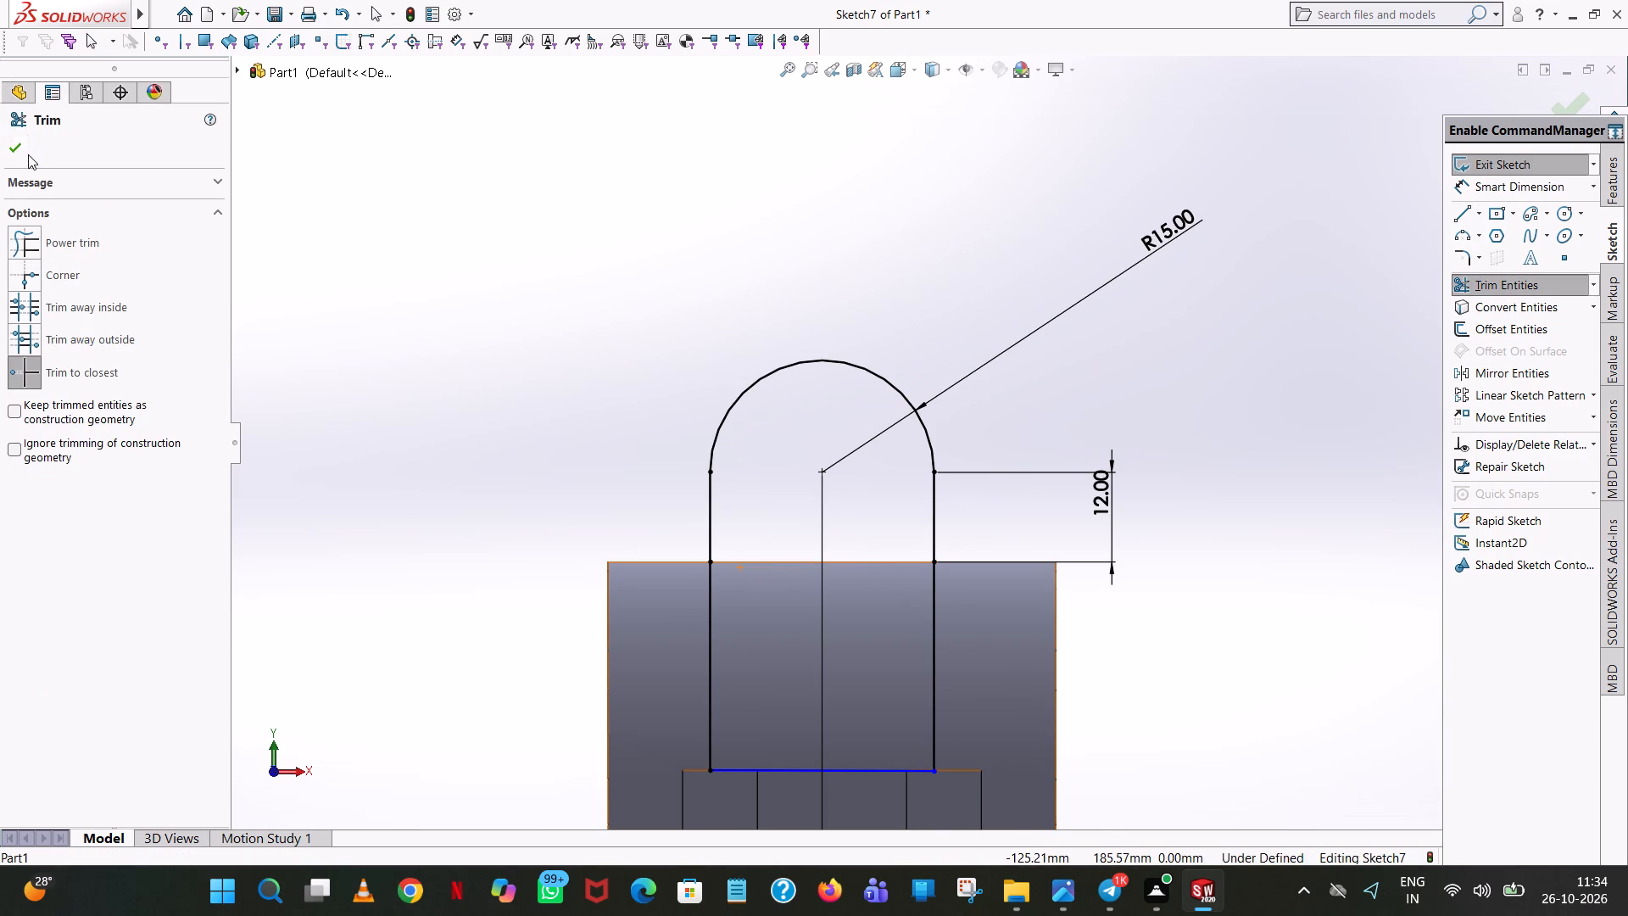
pyautogui.click(16, 145)
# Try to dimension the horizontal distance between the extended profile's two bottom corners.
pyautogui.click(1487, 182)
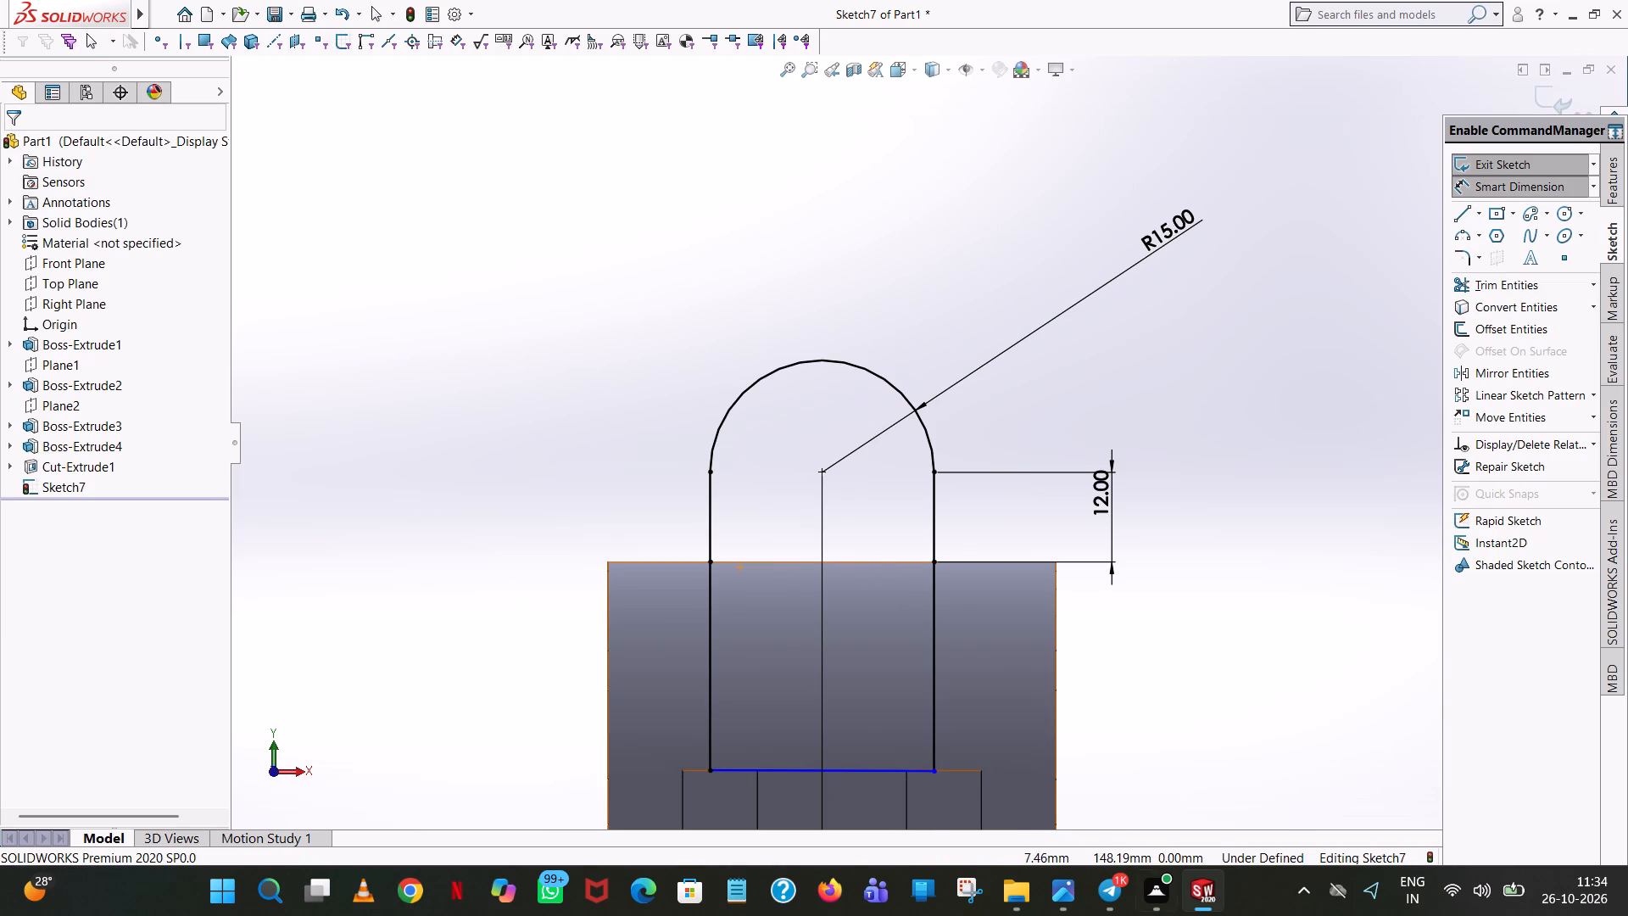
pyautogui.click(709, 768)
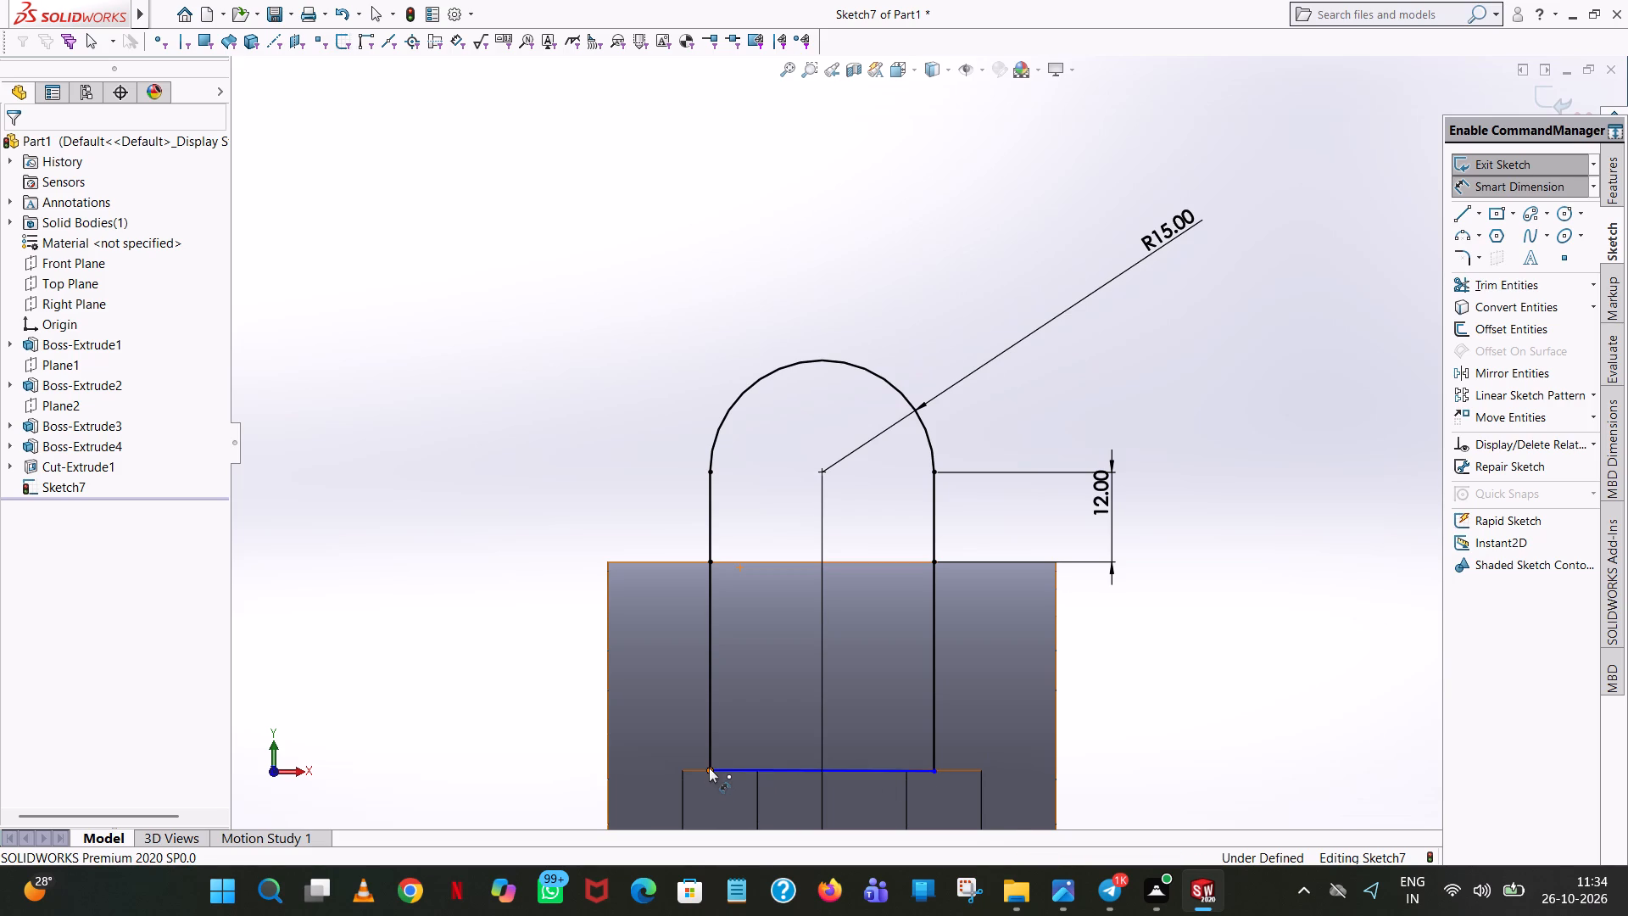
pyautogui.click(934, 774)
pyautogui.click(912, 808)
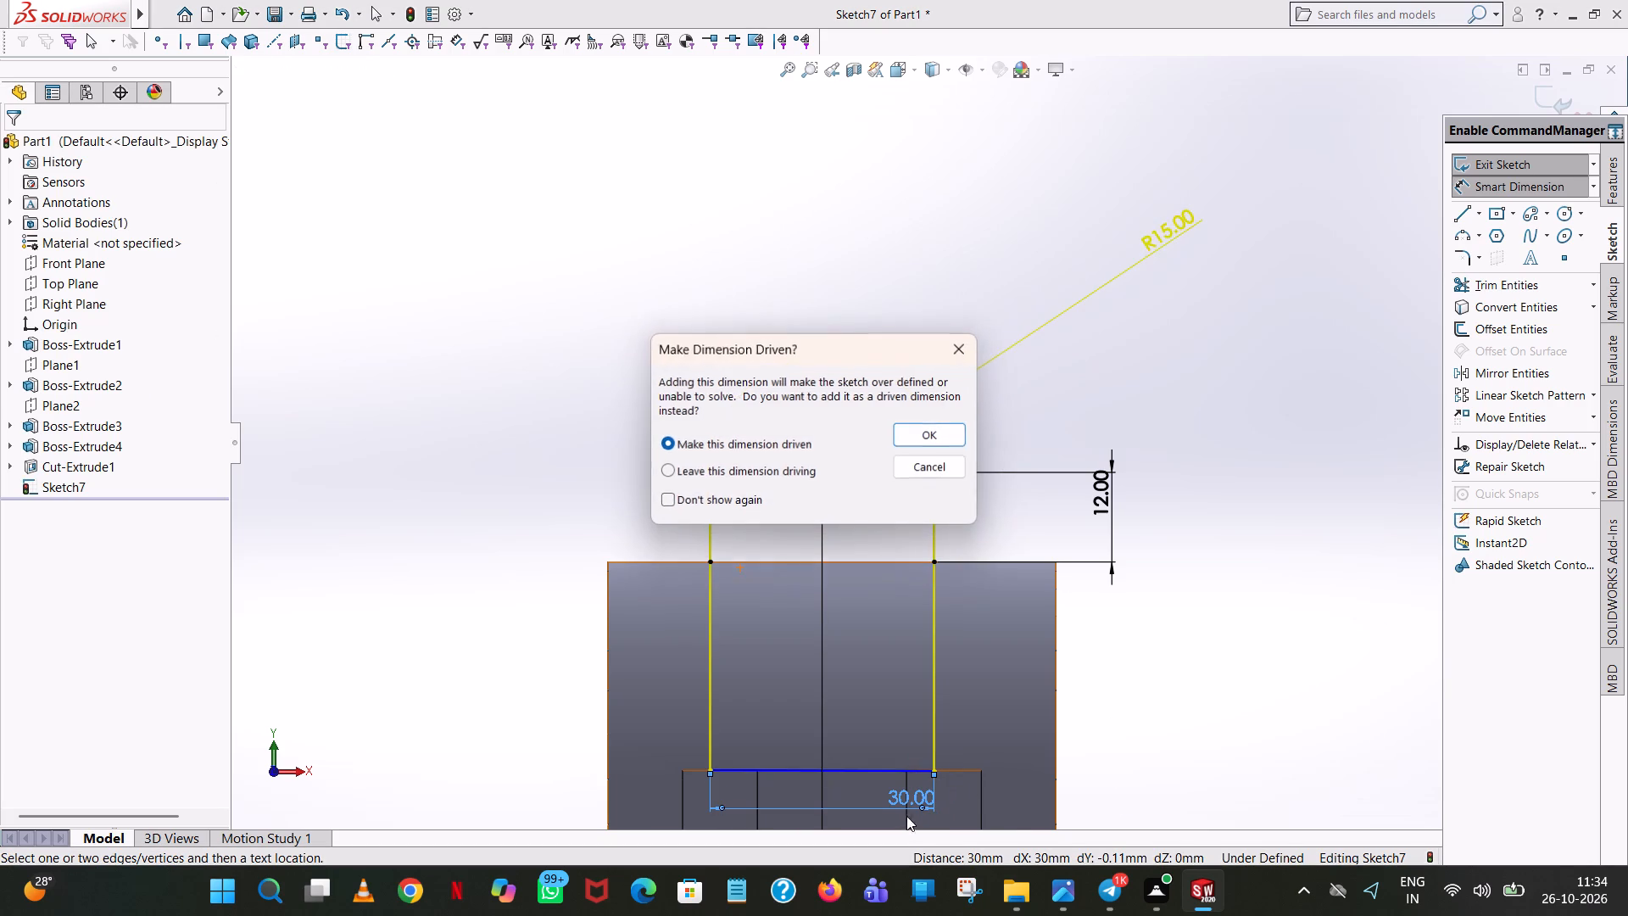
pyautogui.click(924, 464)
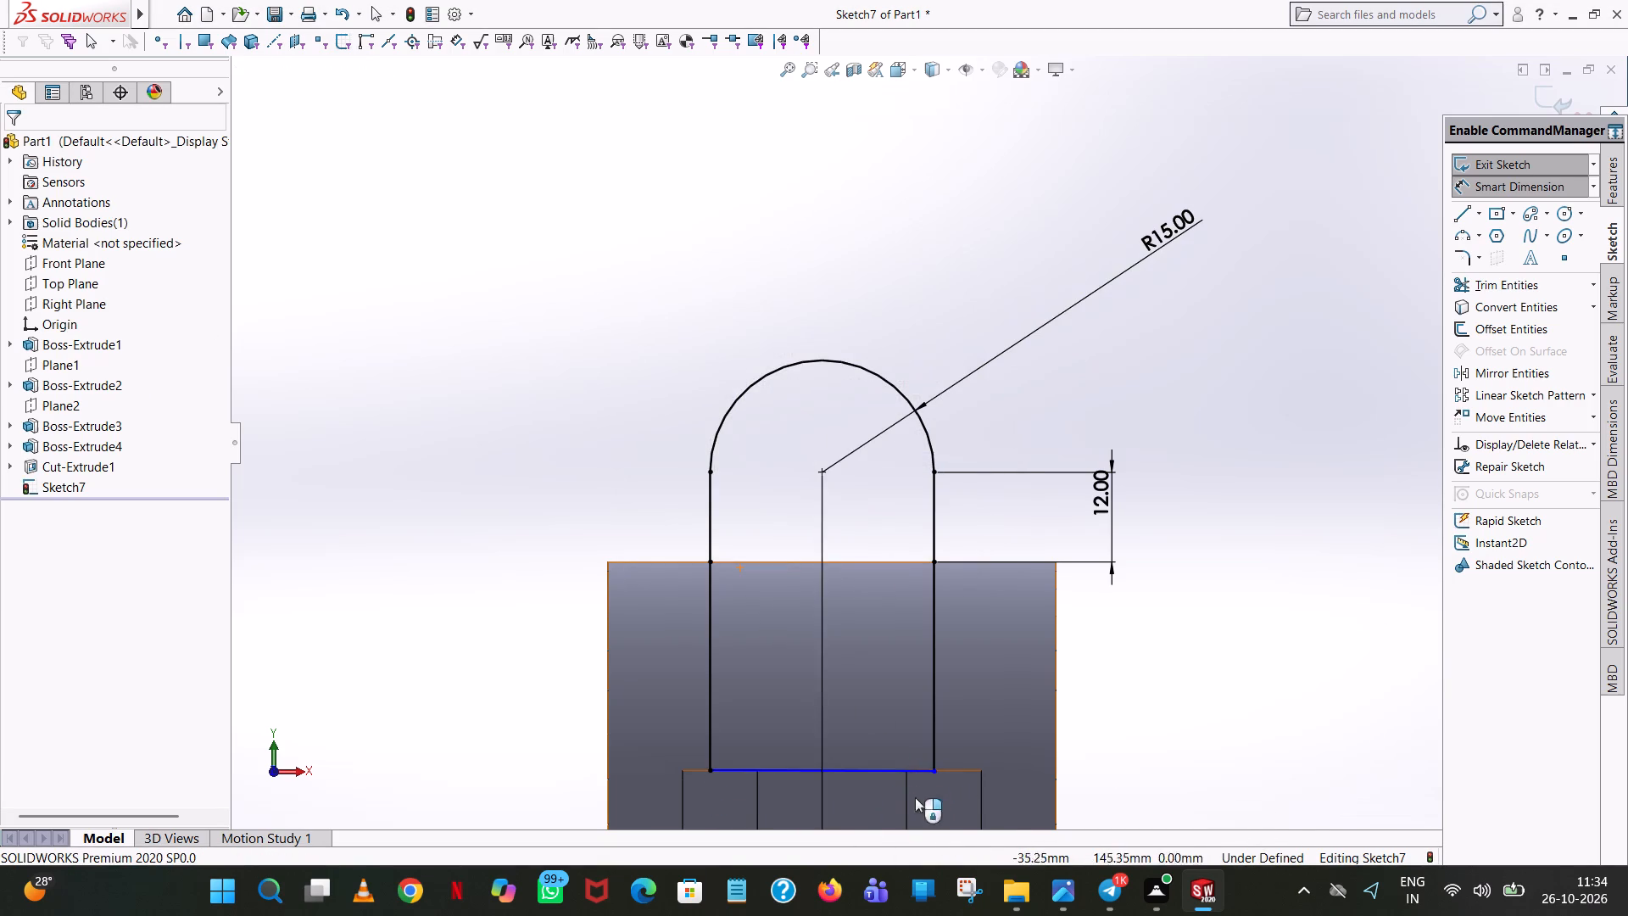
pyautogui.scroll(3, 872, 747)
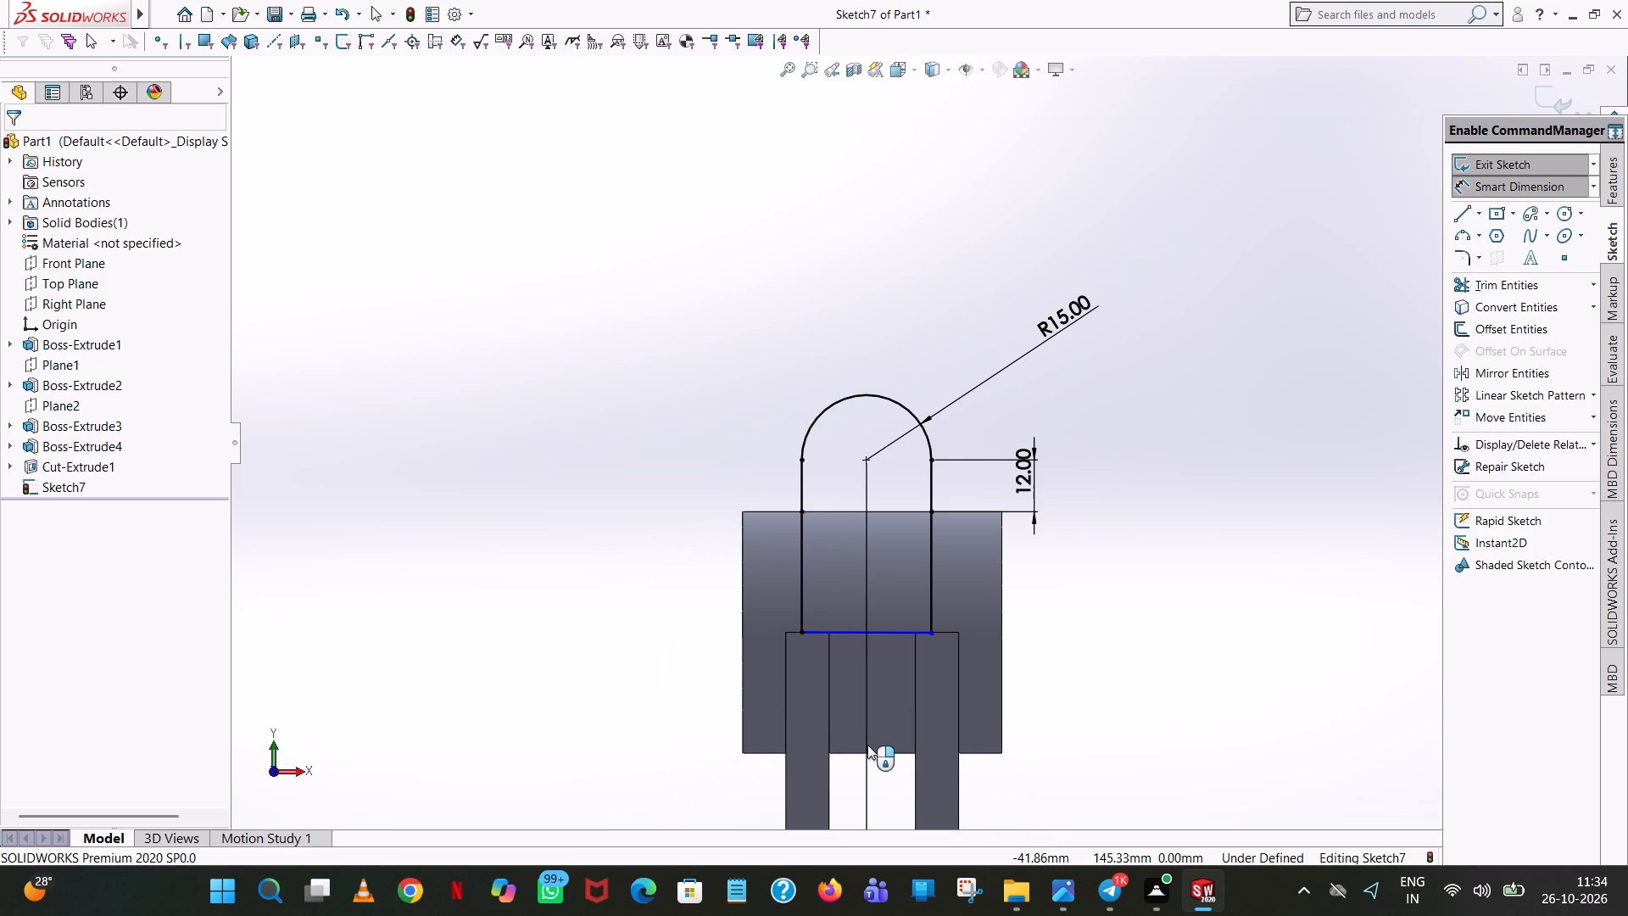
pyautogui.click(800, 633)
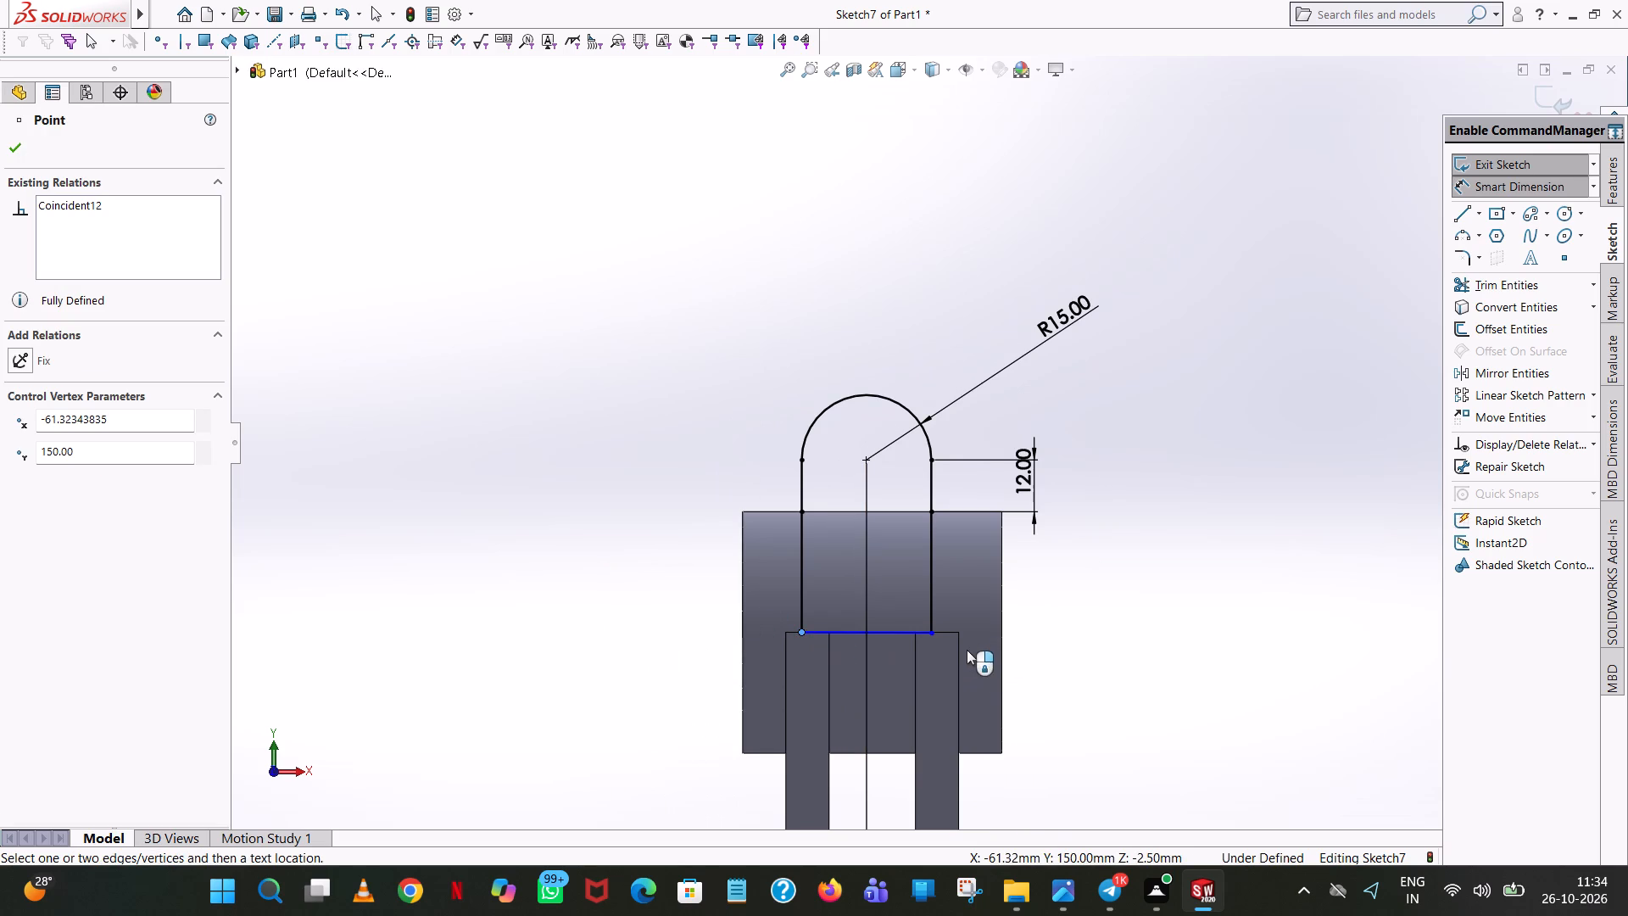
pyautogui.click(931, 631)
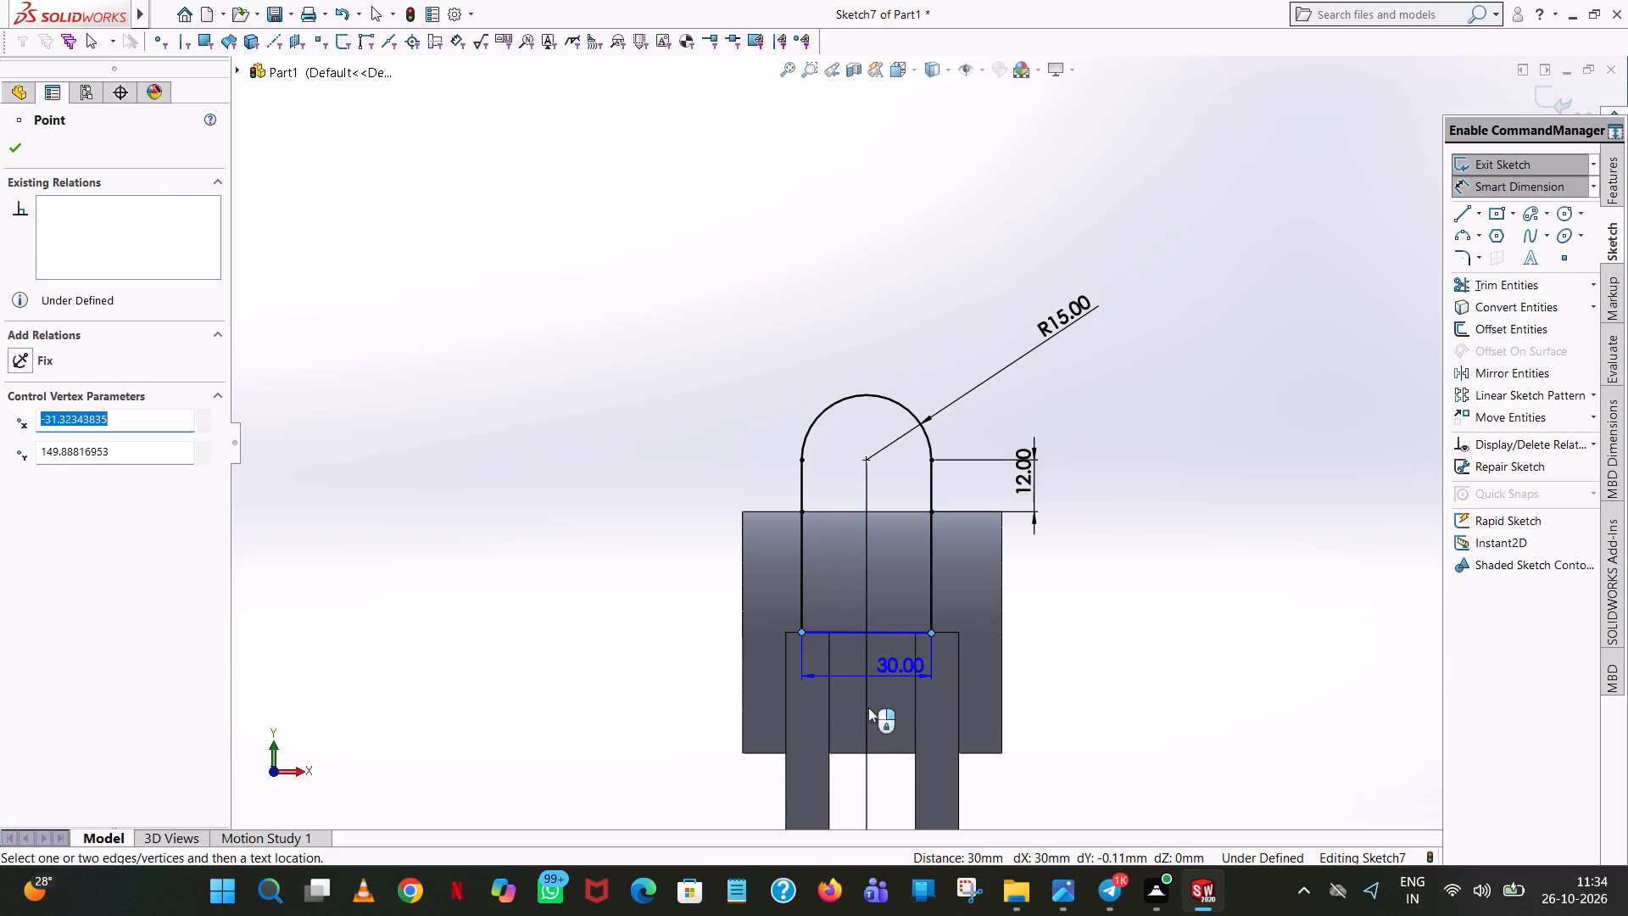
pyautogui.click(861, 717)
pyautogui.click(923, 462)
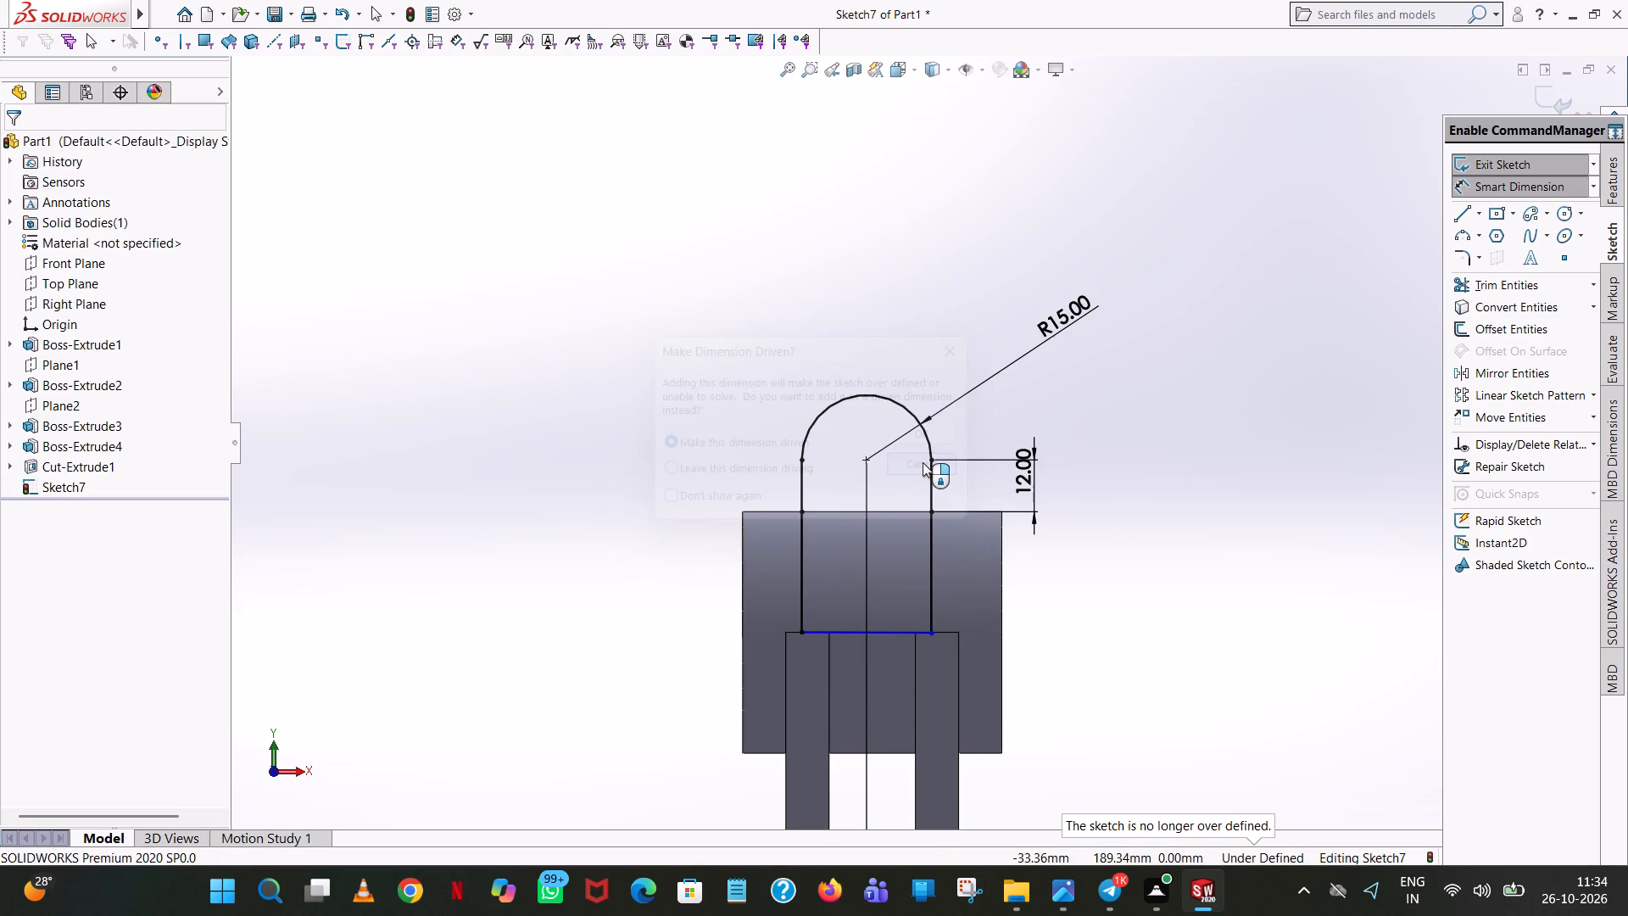
# Dimension the vertical distance from the profile's bottom line to the +X side line's endpoint at the cylinder's top edge.
pyautogui.click(902, 632)
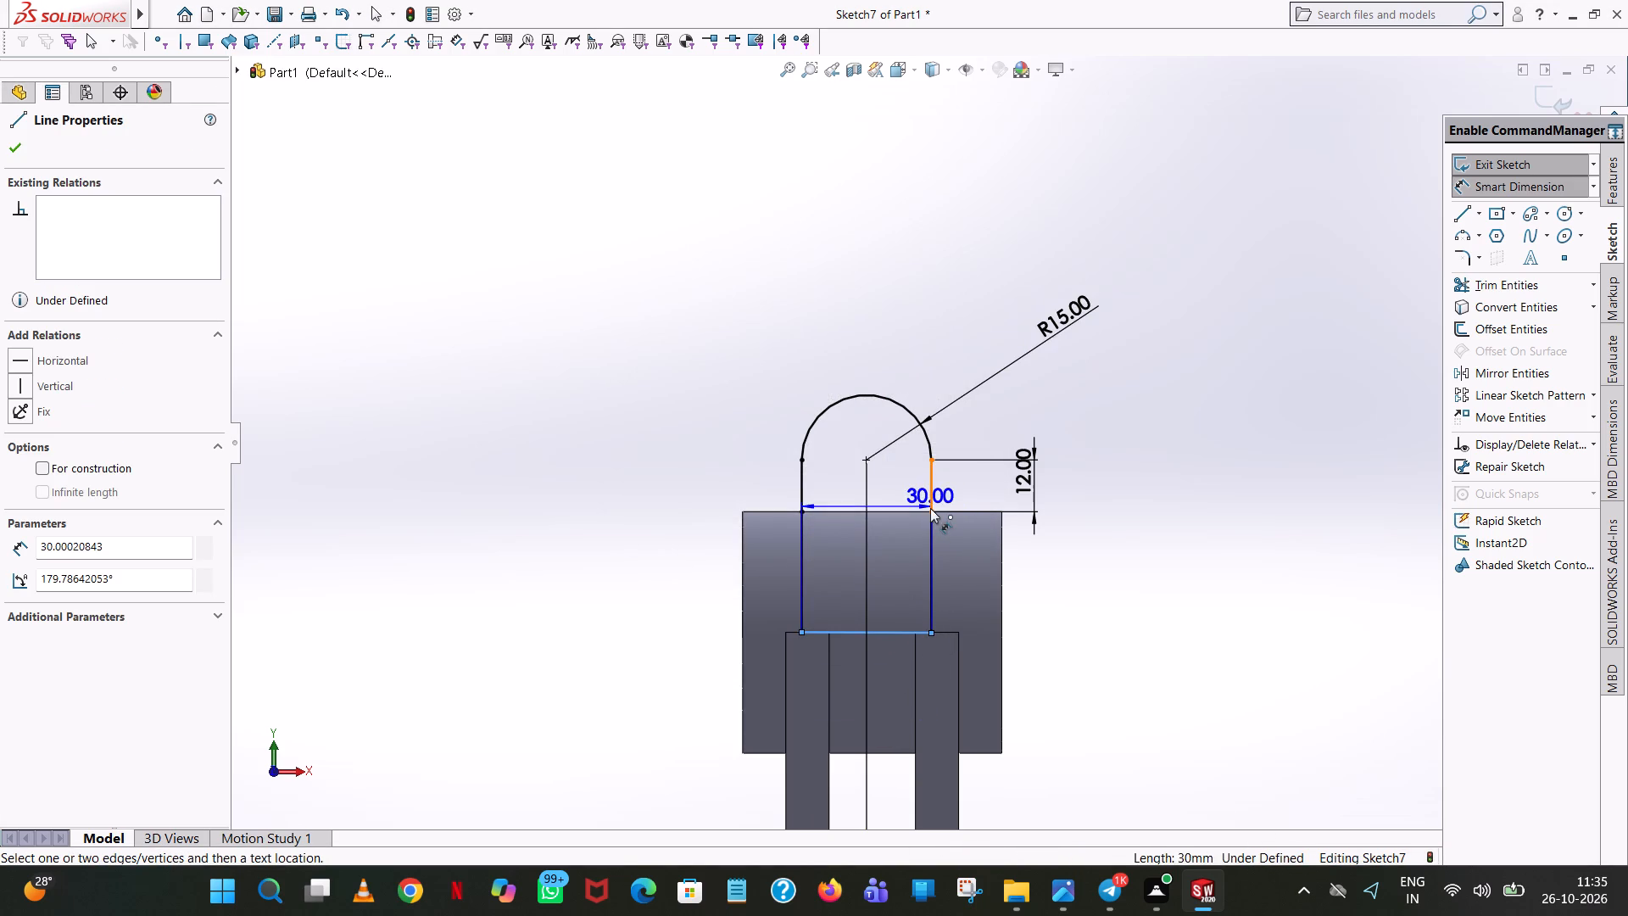
pyautogui.click(930, 511)
pyautogui.click(682, 525)
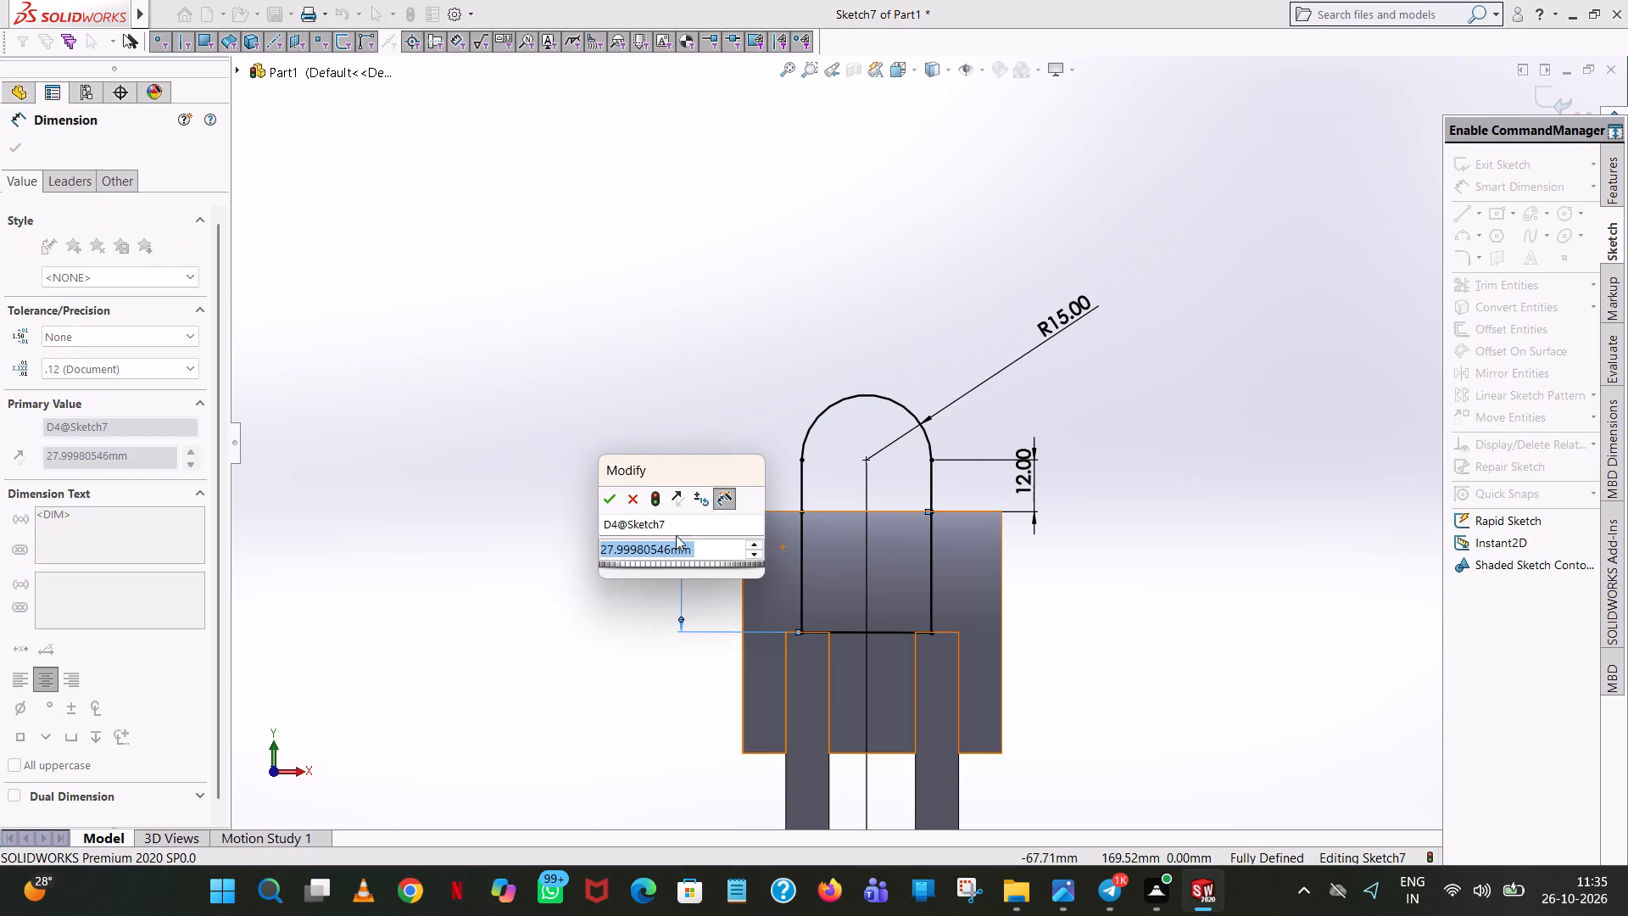
pyautogui.click(605, 500)
pyautogui.click(735, 304)
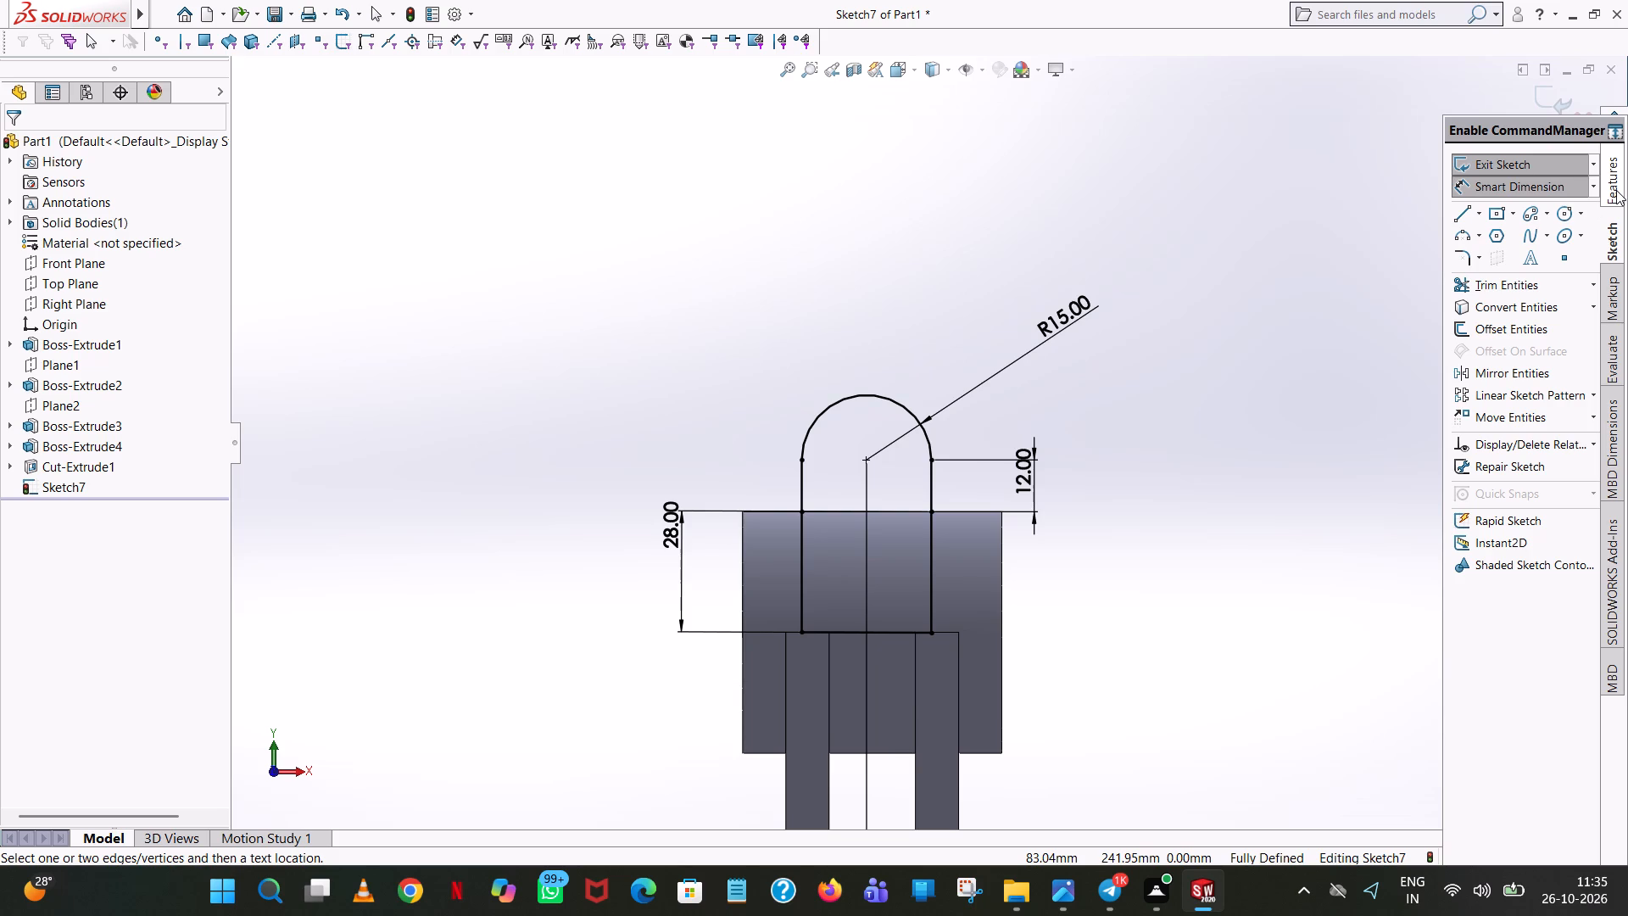
# Extrude the arch profile as a 15 mm blind boss merged with the body, reversed toward -Z away from the slit.
pyautogui.scroll(1, 1043, 428)
pyautogui.moveTo(1022, 433); pyautogui.dragTo(1006, 437, button='middle')
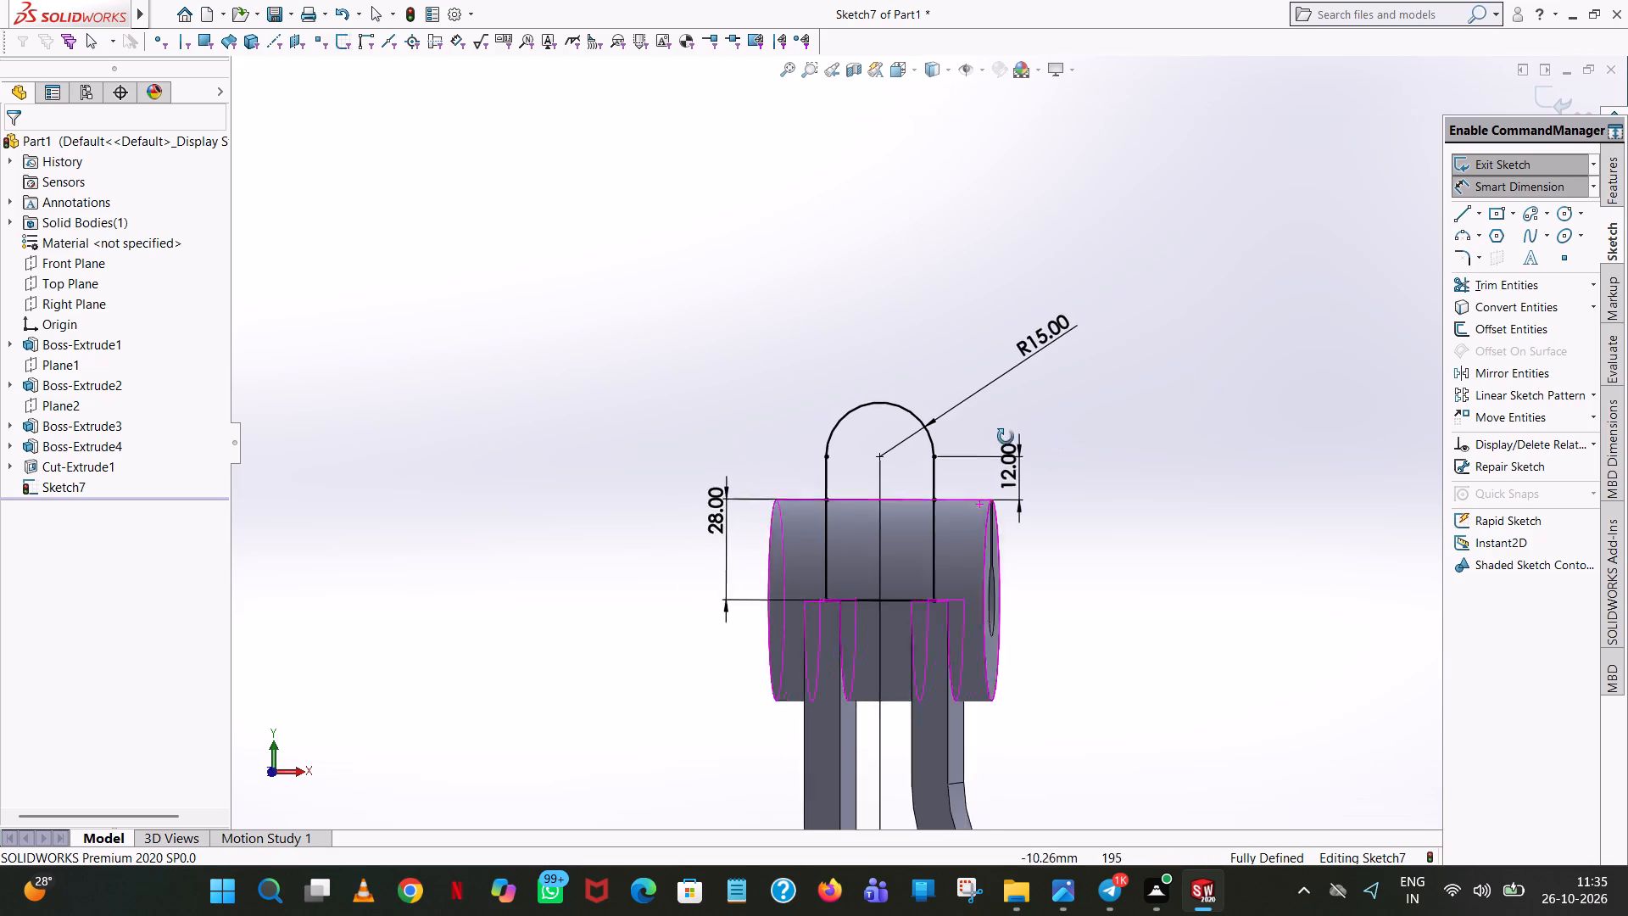
pyautogui.moveTo(1006, 437); pyautogui.dragTo(904, 511, button='middle')
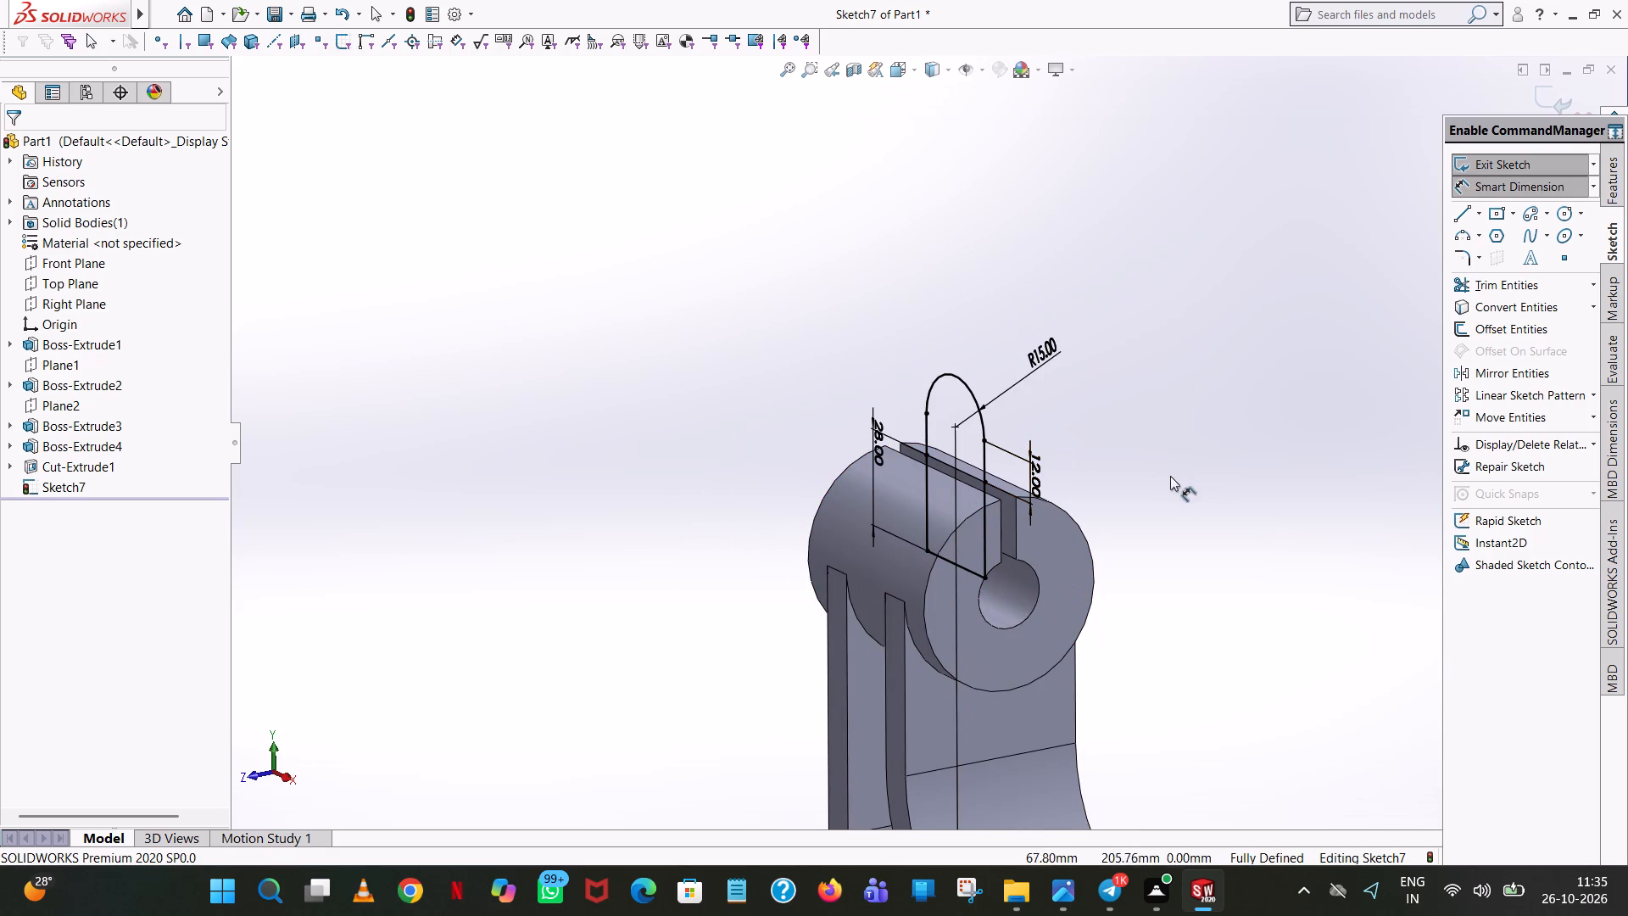
pyautogui.moveTo(1161, 471); pyautogui.dragTo(1106, 397, button='middle')
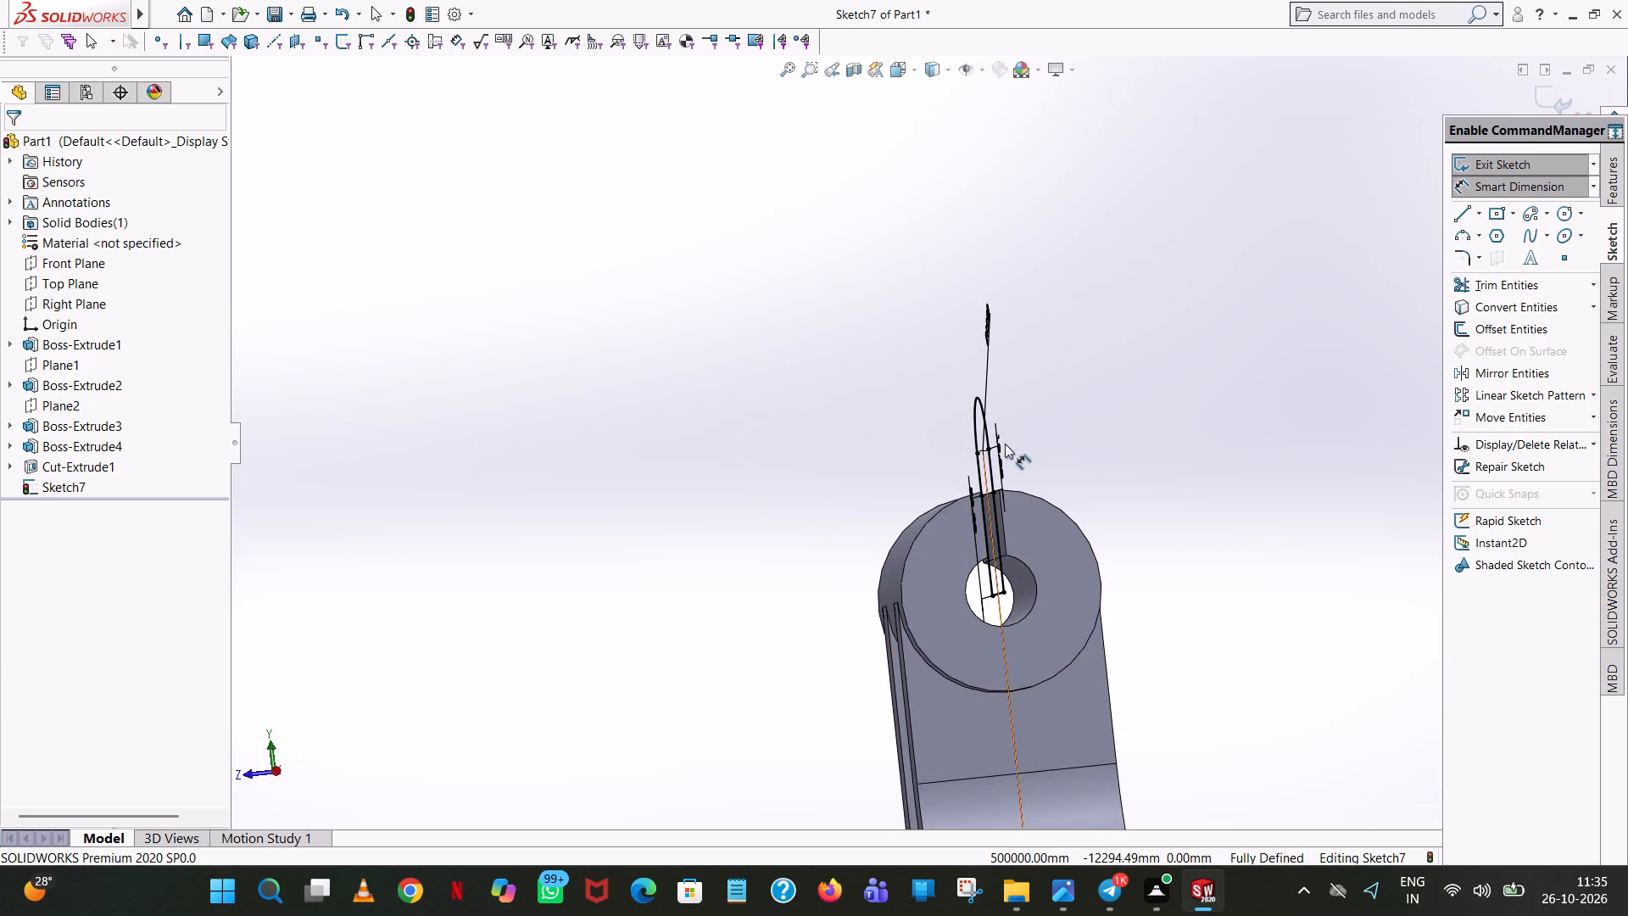
pyautogui.scroll(-6, 1012, 440)
pyautogui.moveTo(1013, 448); pyautogui.dragTo(999, 502, button='middle')
pyautogui.scroll(3, 1079, 428)
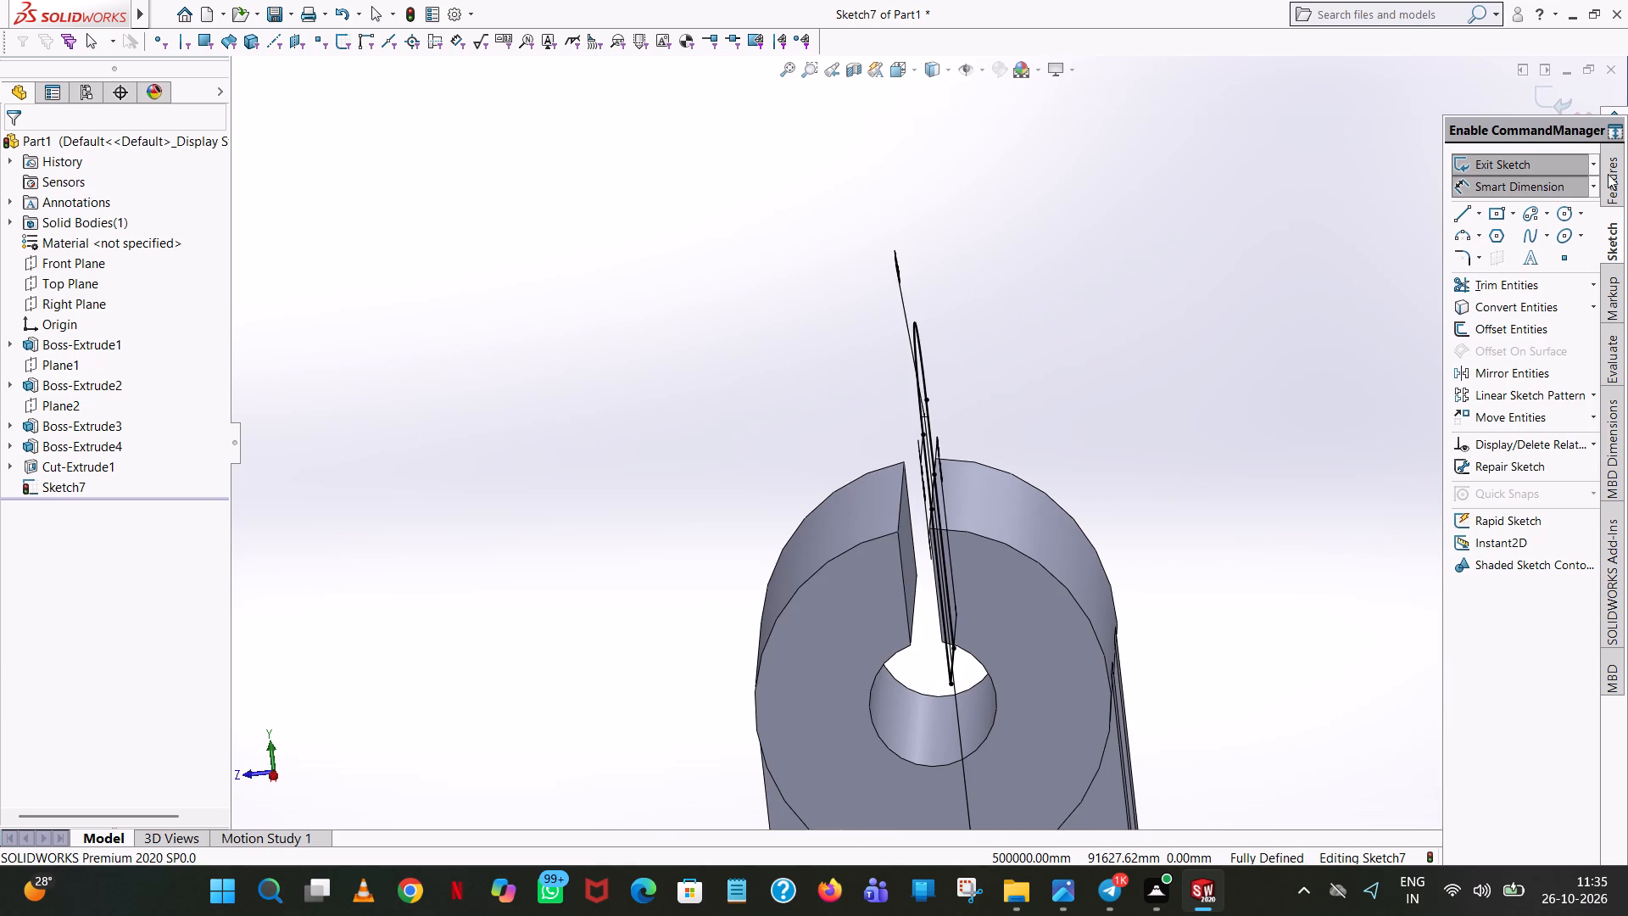
pyautogui.click(1610, 176)
pyautogui.click(1531, 159)
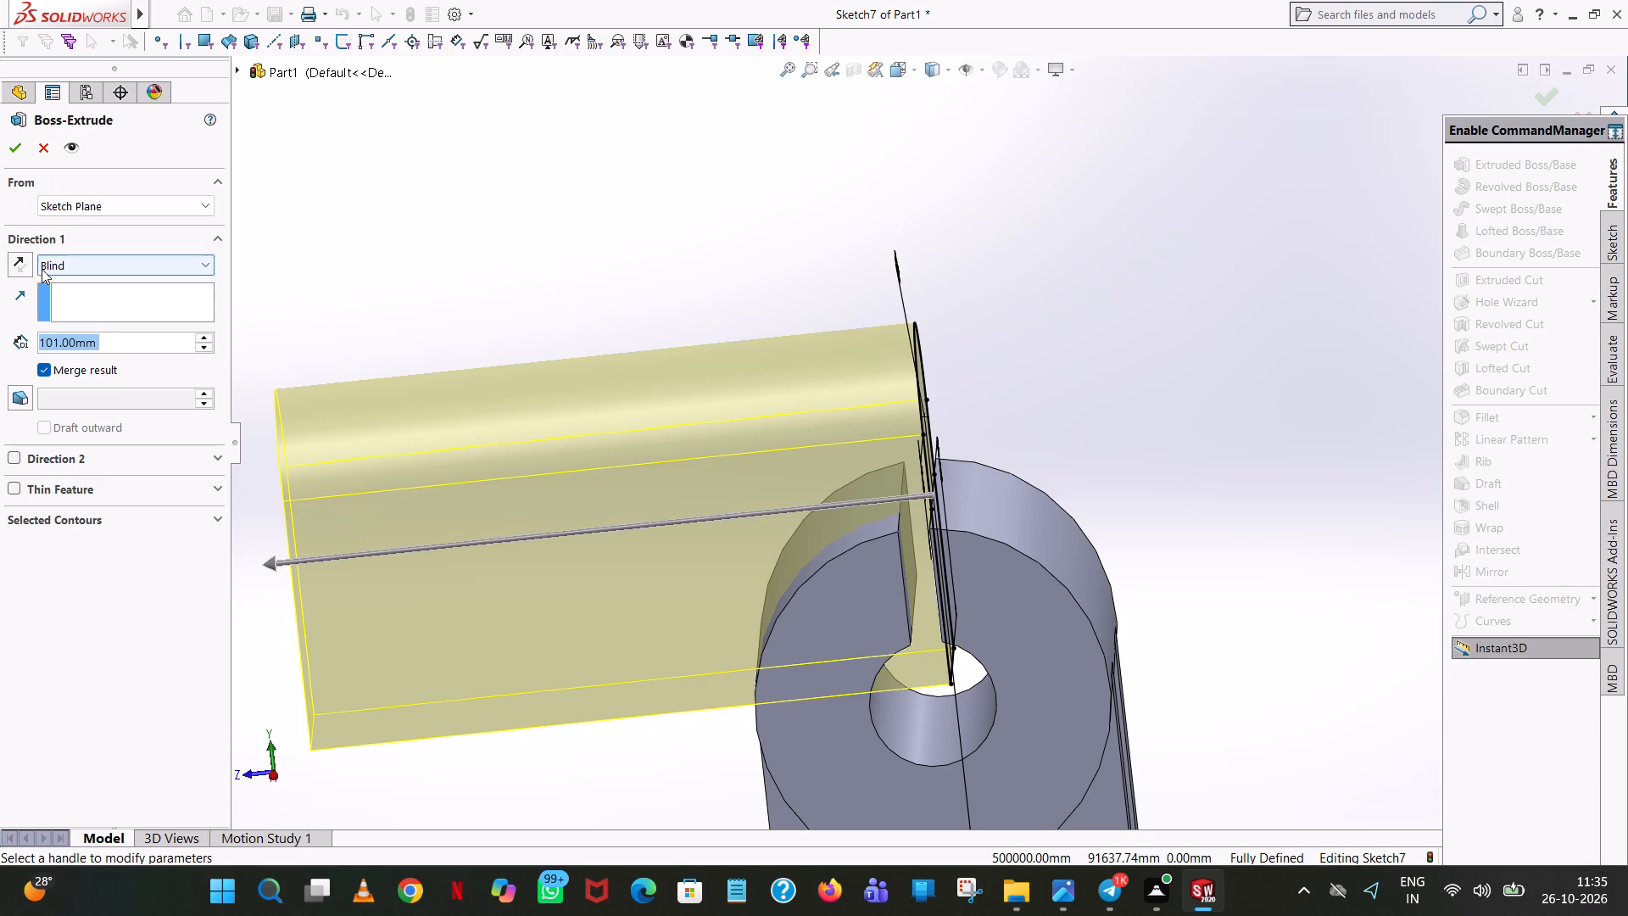
pyautogui.write('15')
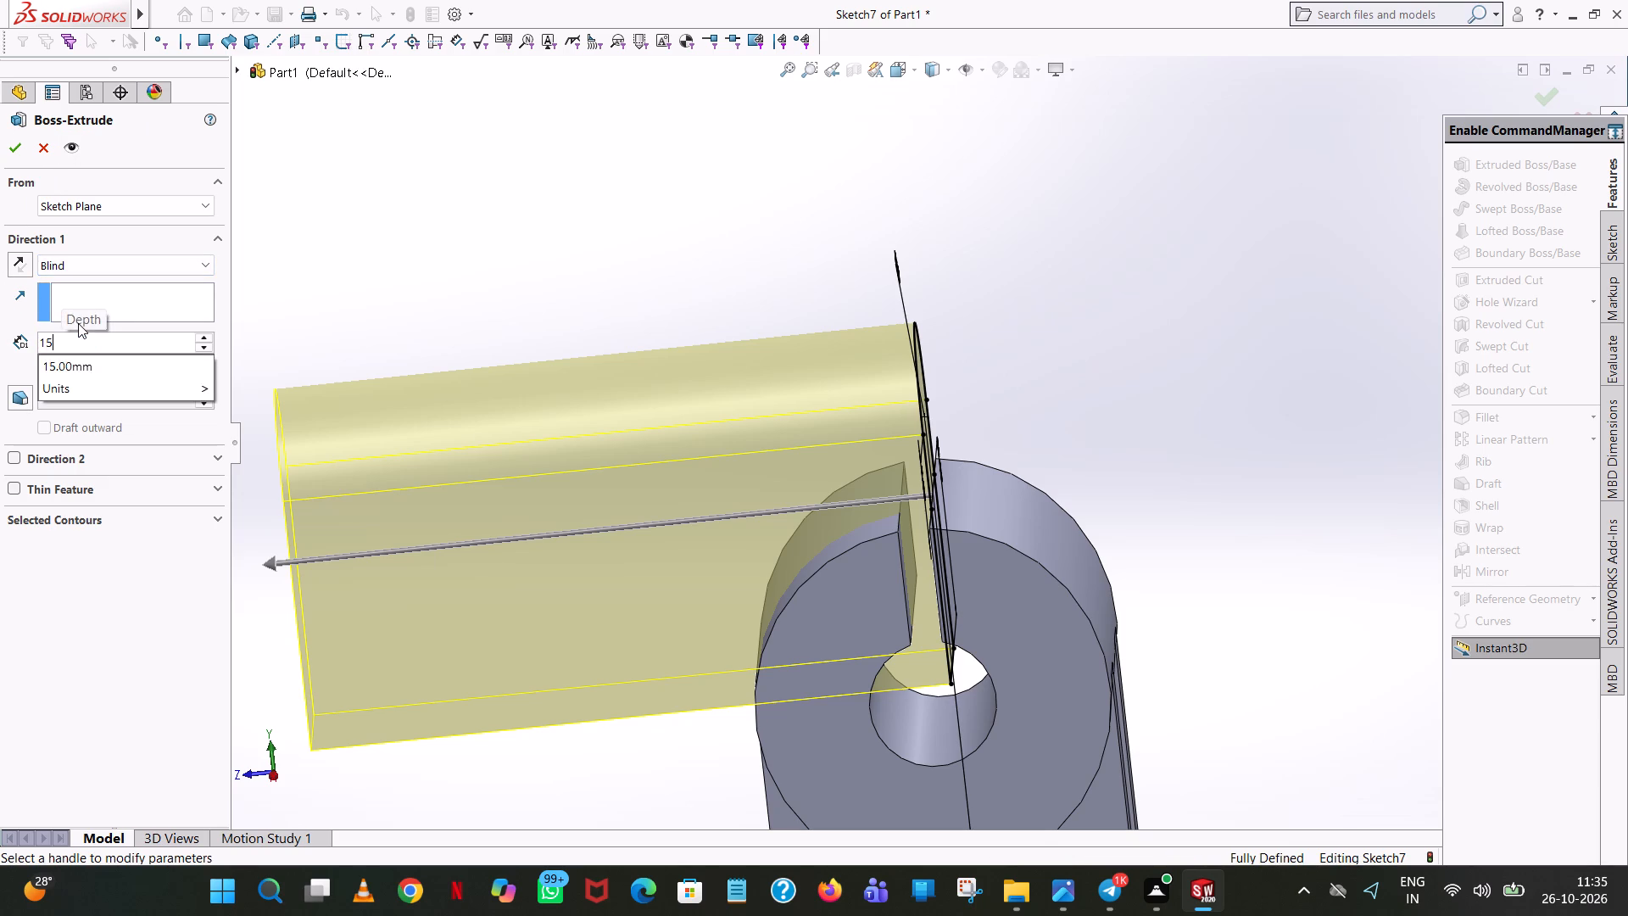
pyautogui.click(584, 137)
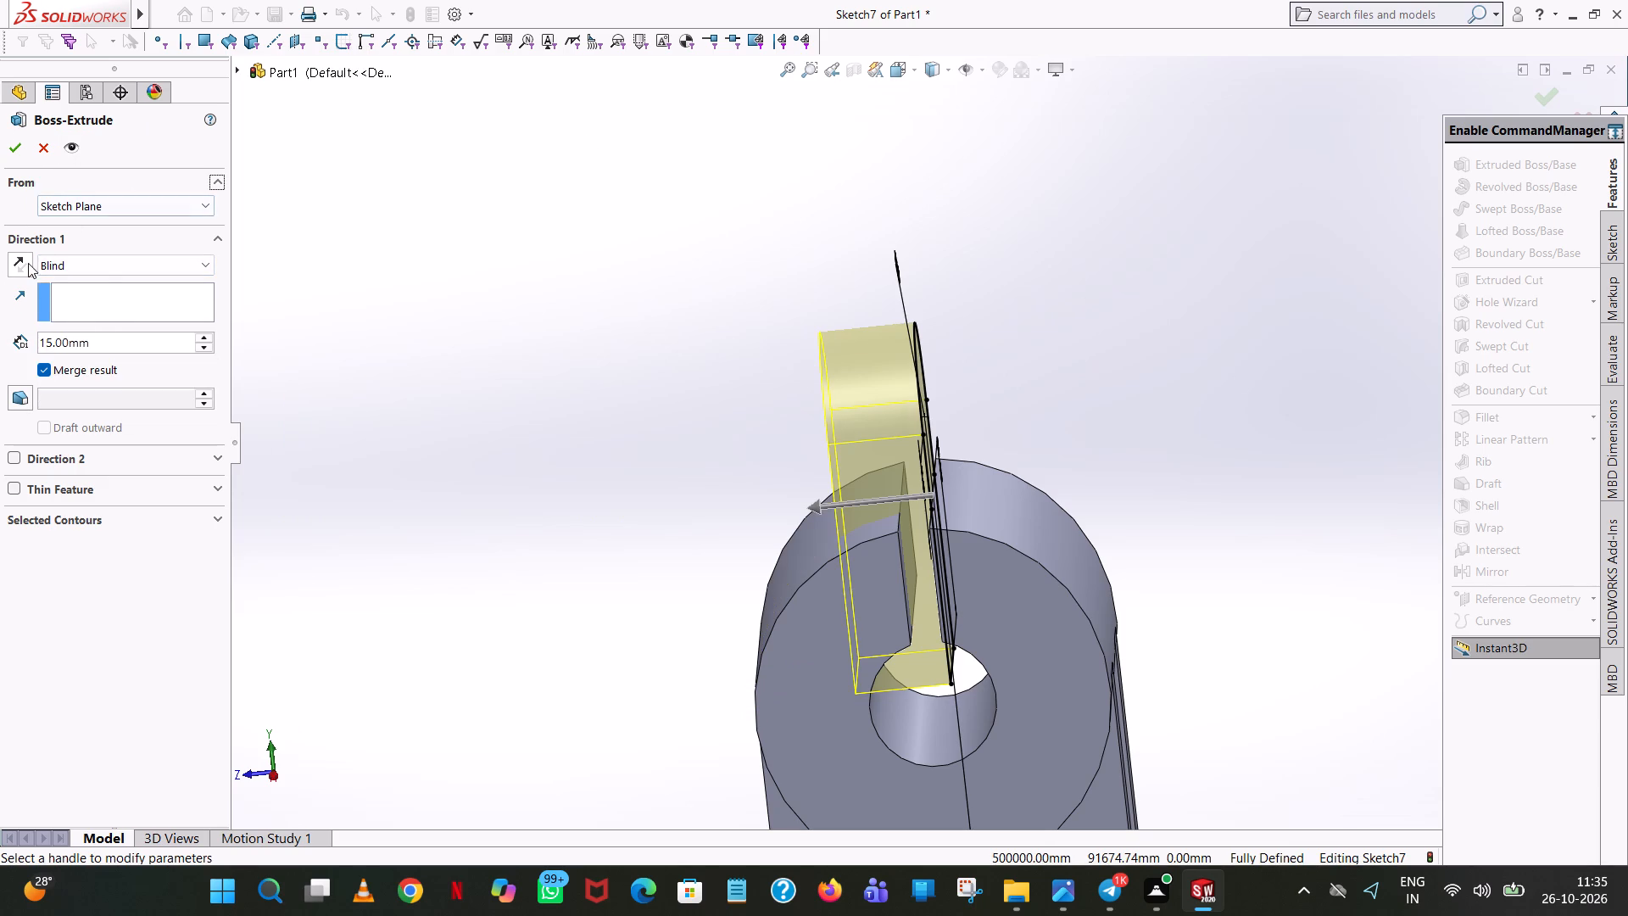
pyautogui.click(22, 265)
pyautogui.moveTo(681, 378); pyautogui.dragTo(671, 371, button='middle')
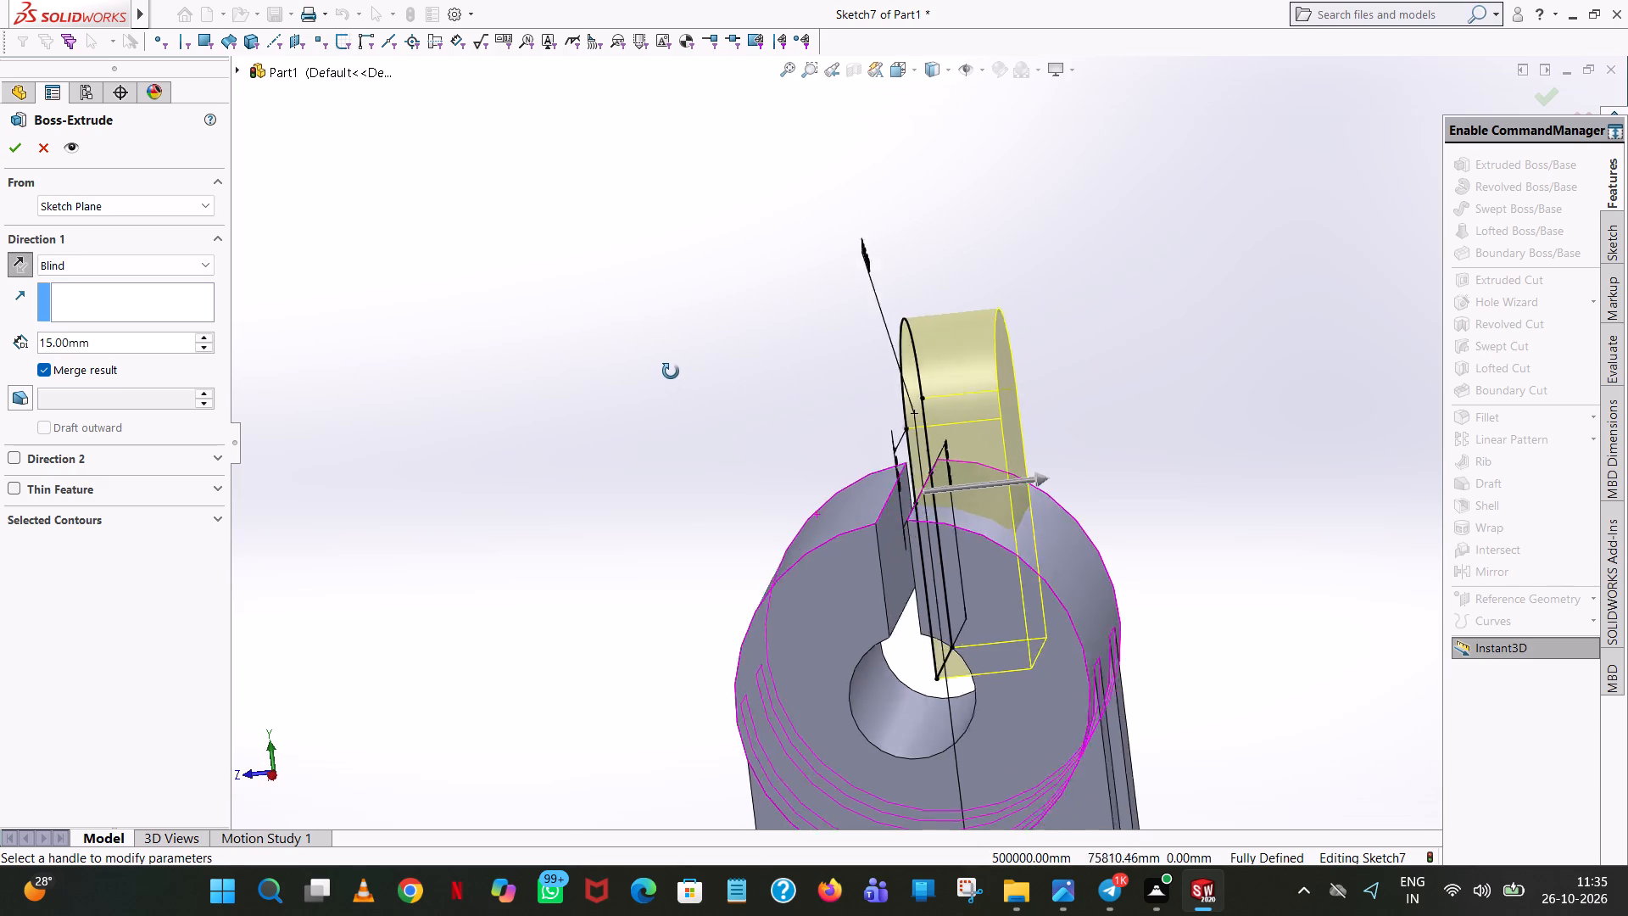
pyautogui.moveTo(671, 371); pyautogui.dragTo(676, 328, button='middle')
pyautogui.scroll(1, 669, 370)
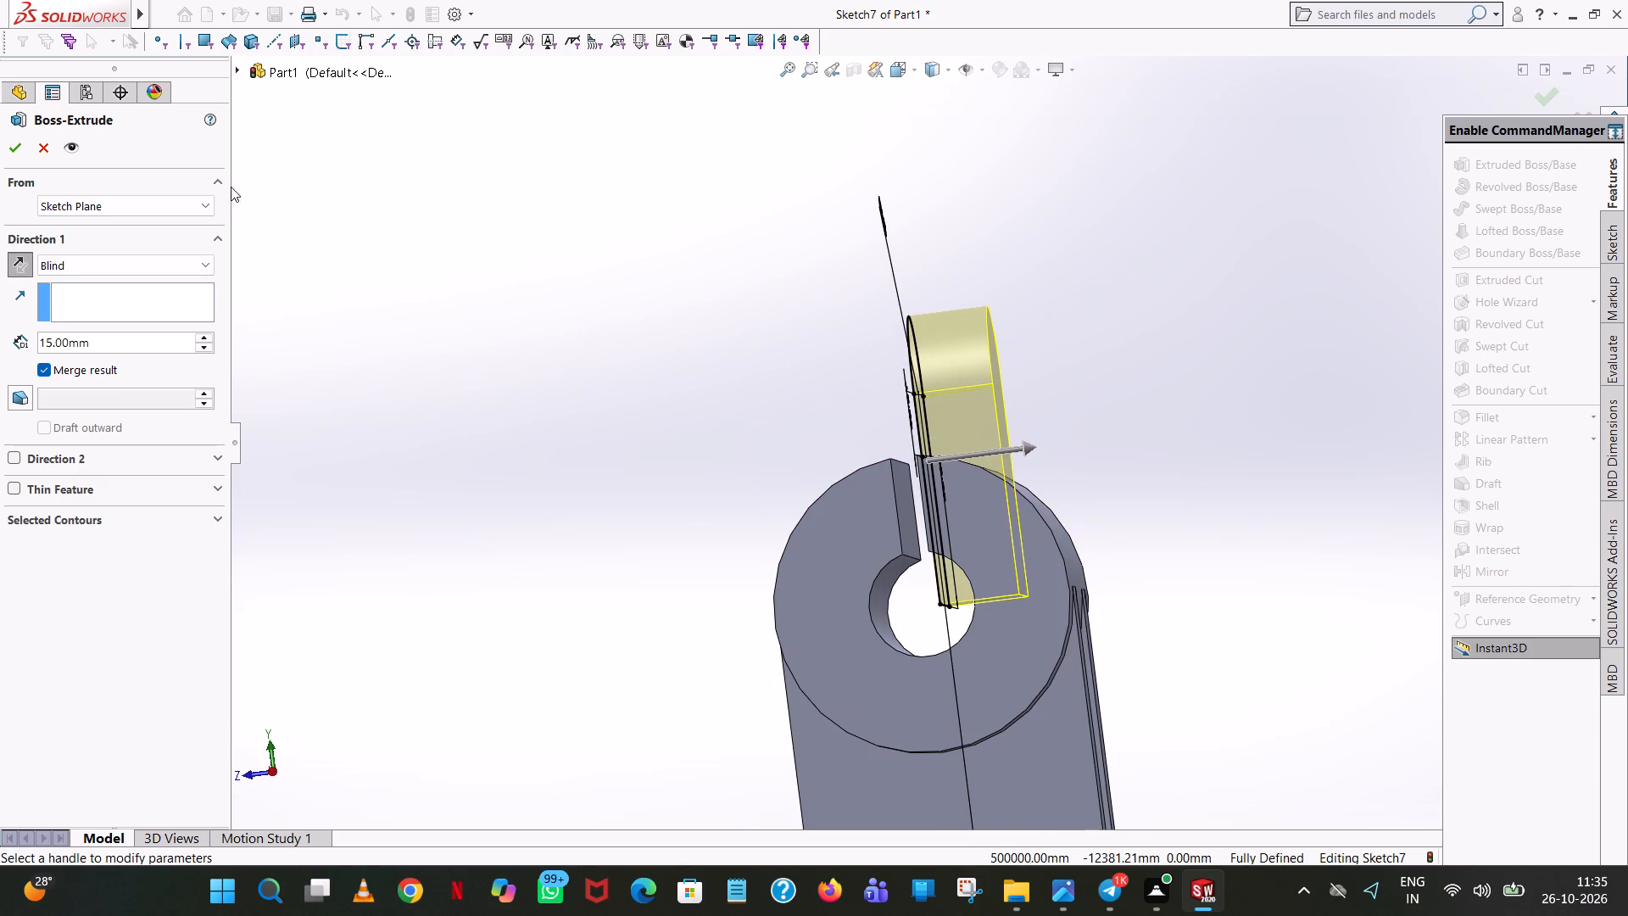
pyautogui.click(10, 154)
pyautogui.click(683, 311)
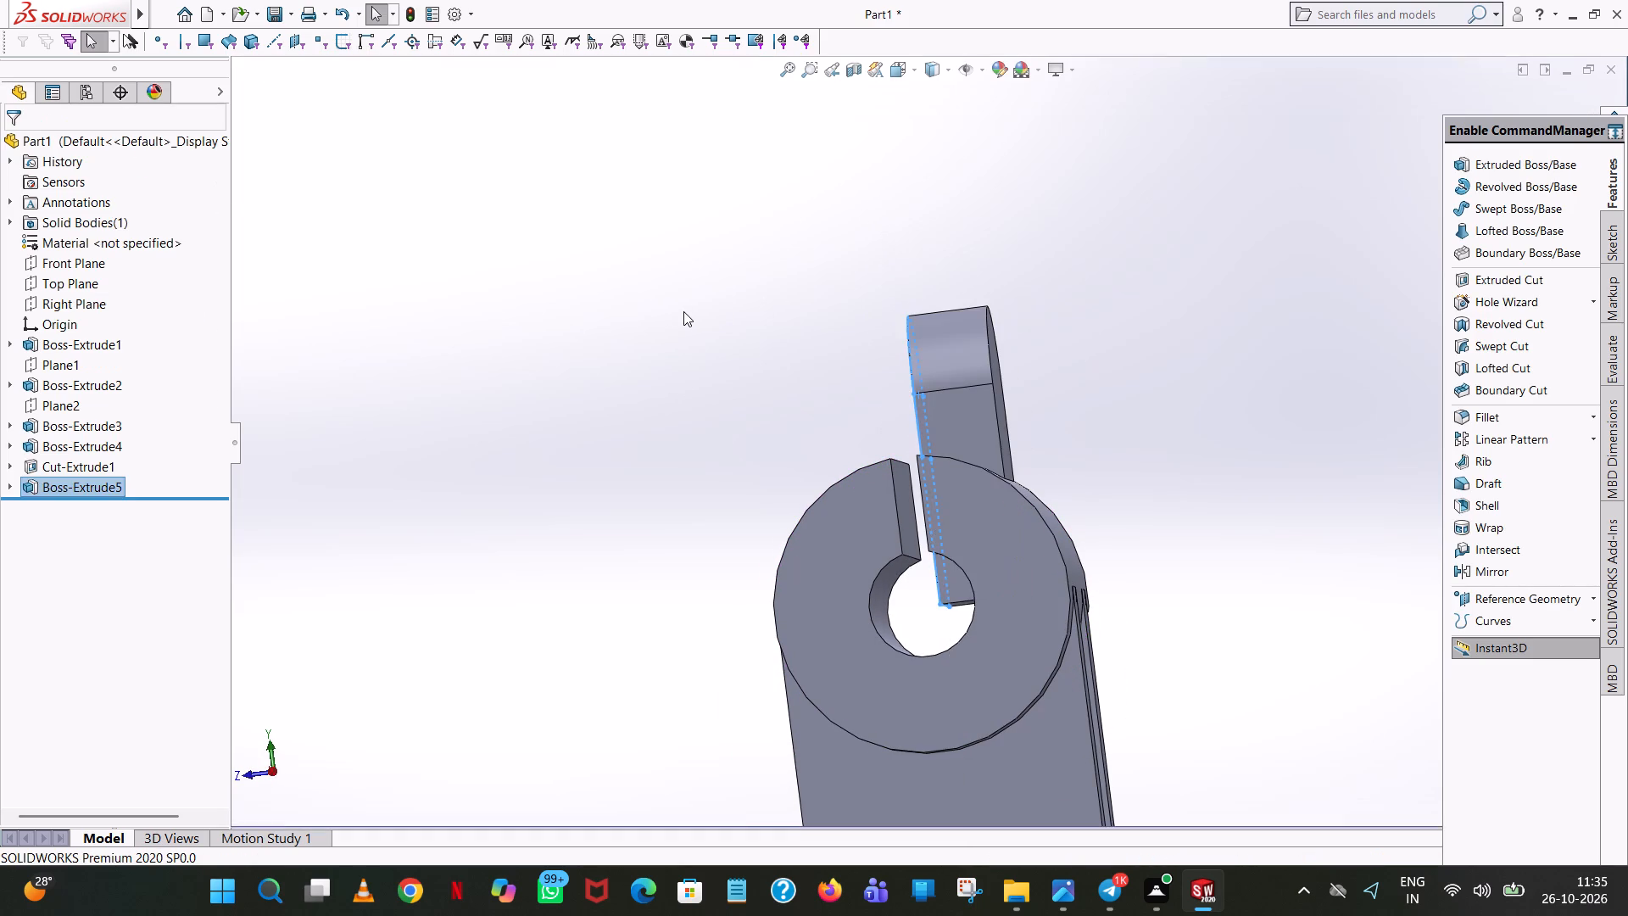
# Mirror the arch-shaped lug boss about the Front Plane to the other side of the slit.
pyautogui.moveTo(683, 316); pyautogui.dragTo(731, 517, button='middle')
pyautogui.scroll(-1, 711, 478)
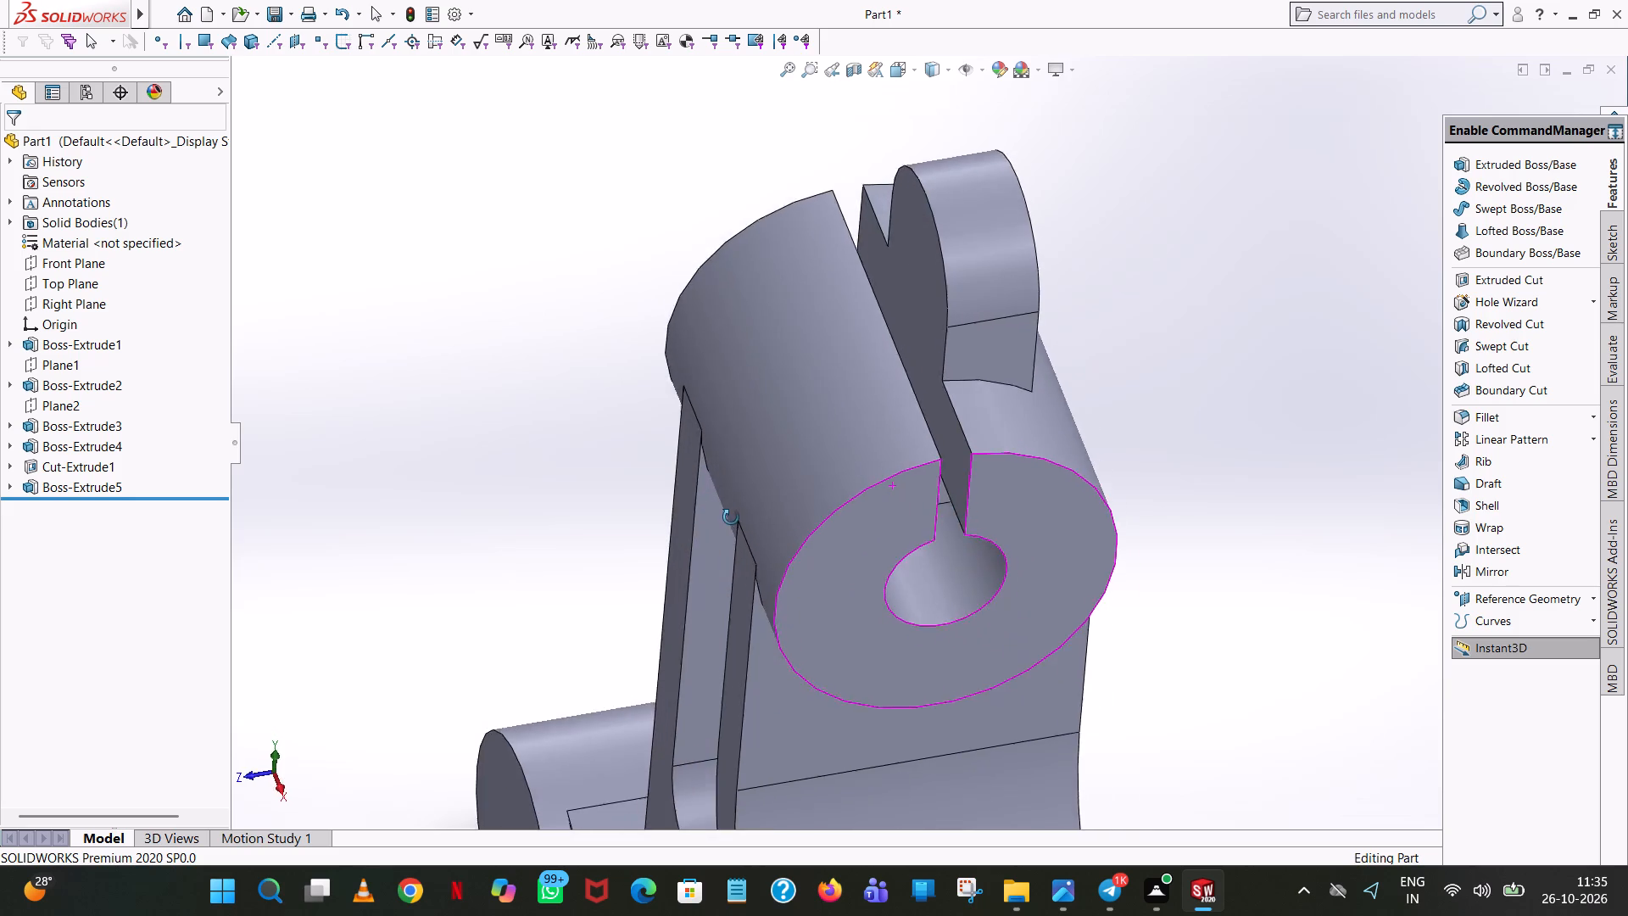
pyautogui.moveTo(731, 517); pyautogui.dragTo(707, 278, button='middle')
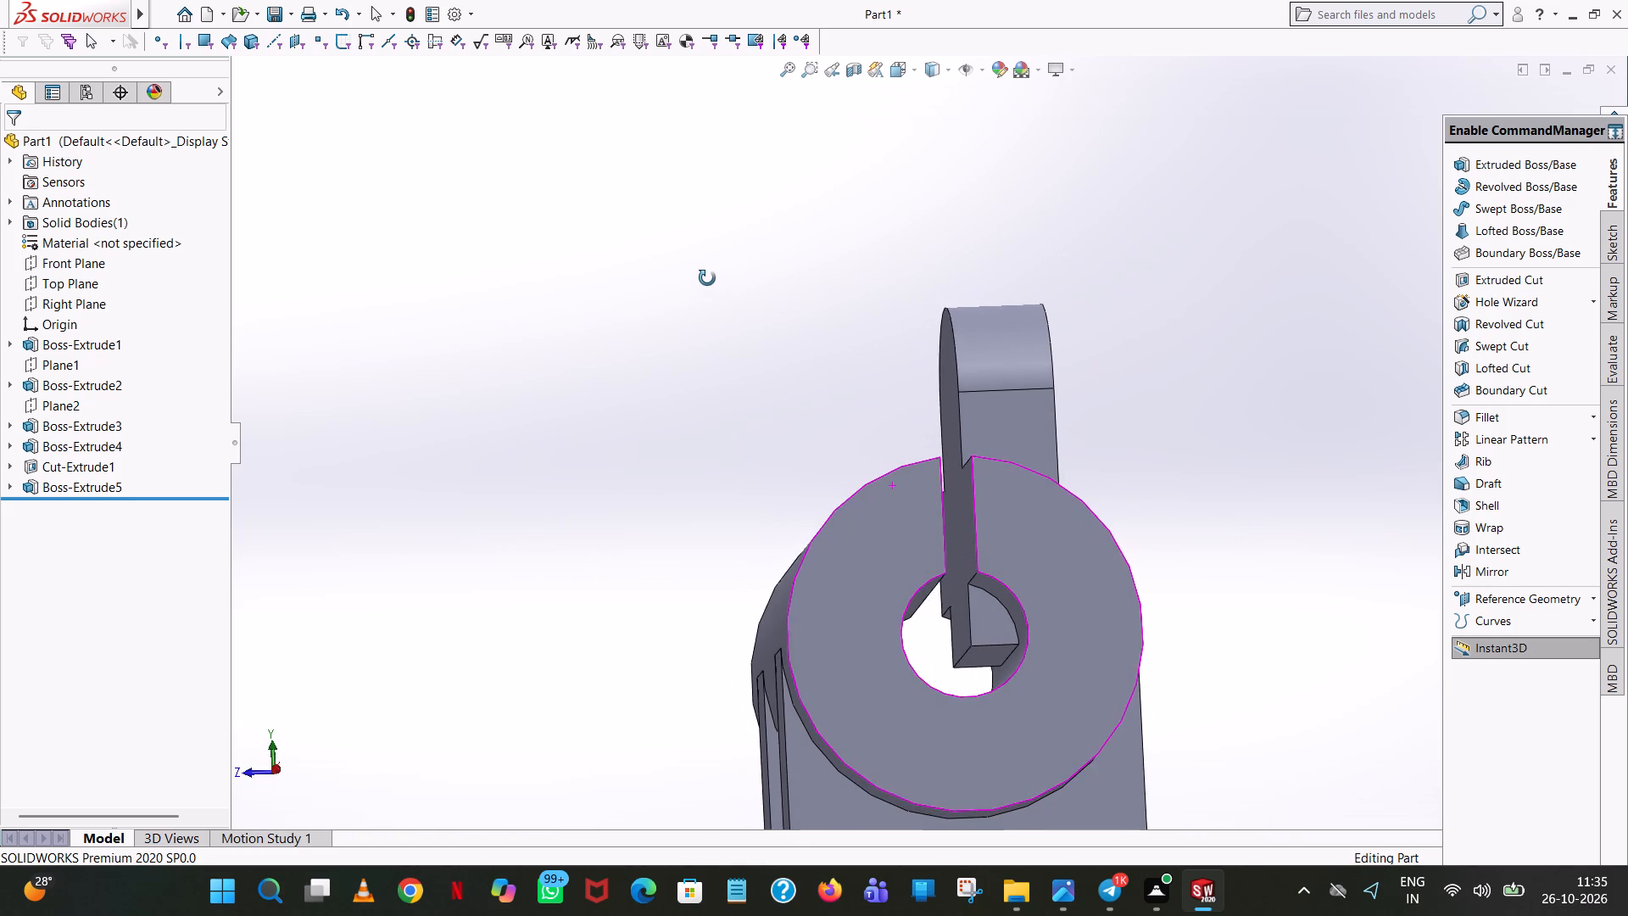
pyautogui.moveTo(707, 278); pyautogui.dragTo(704, 324, button='middle')
pyautogui.scroll(1, 704, 324)
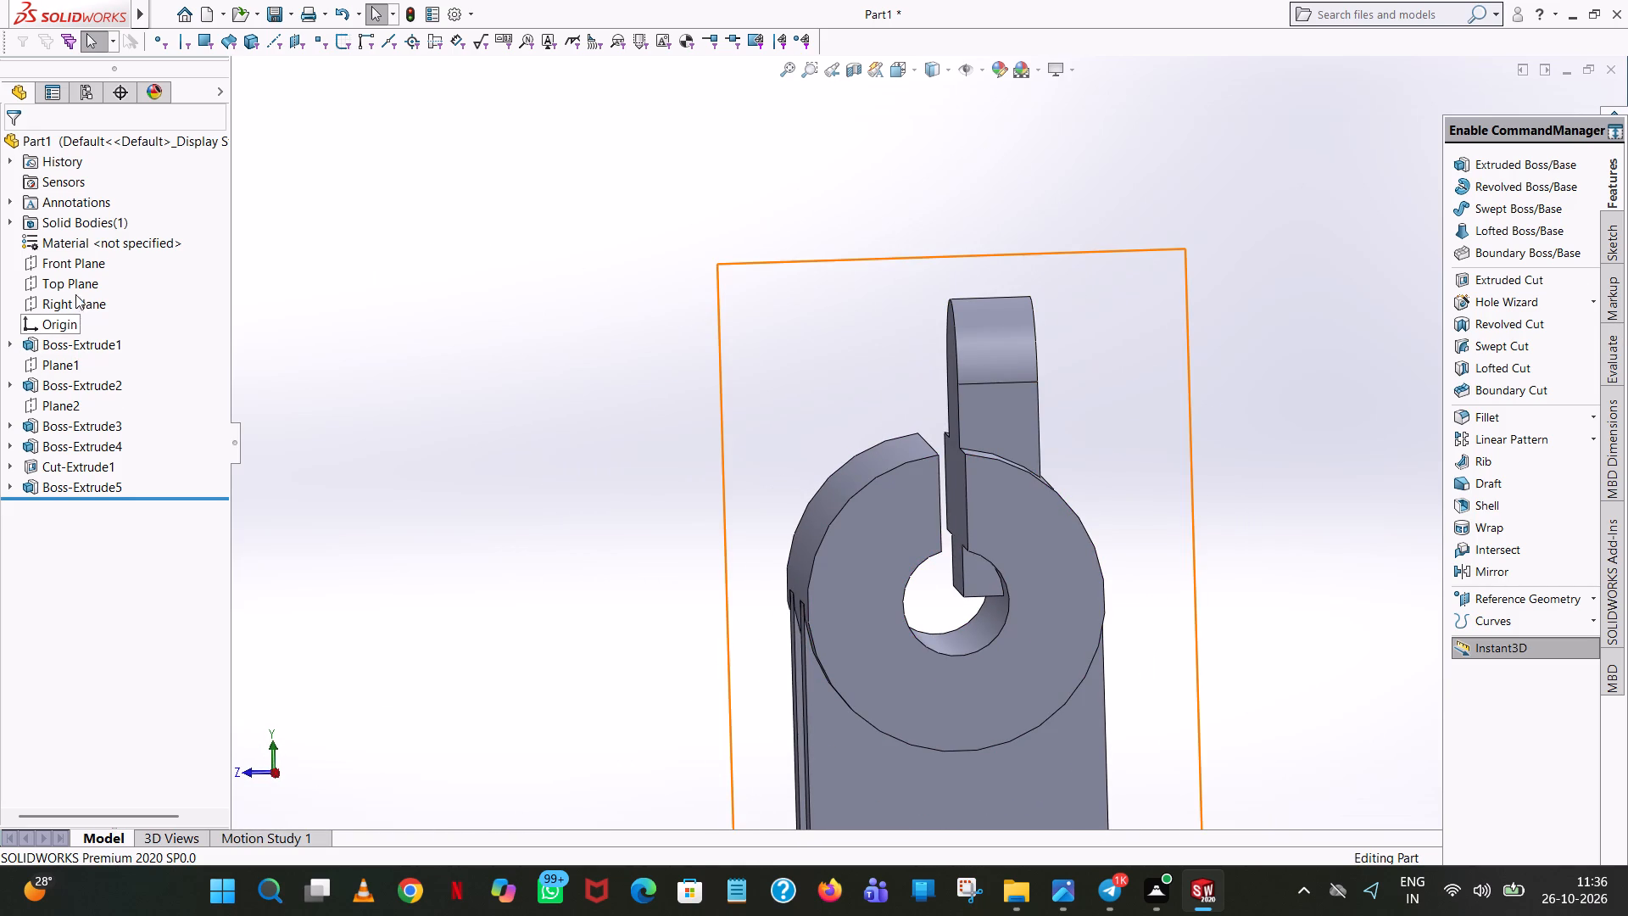
pyautogui.click(81, 271)
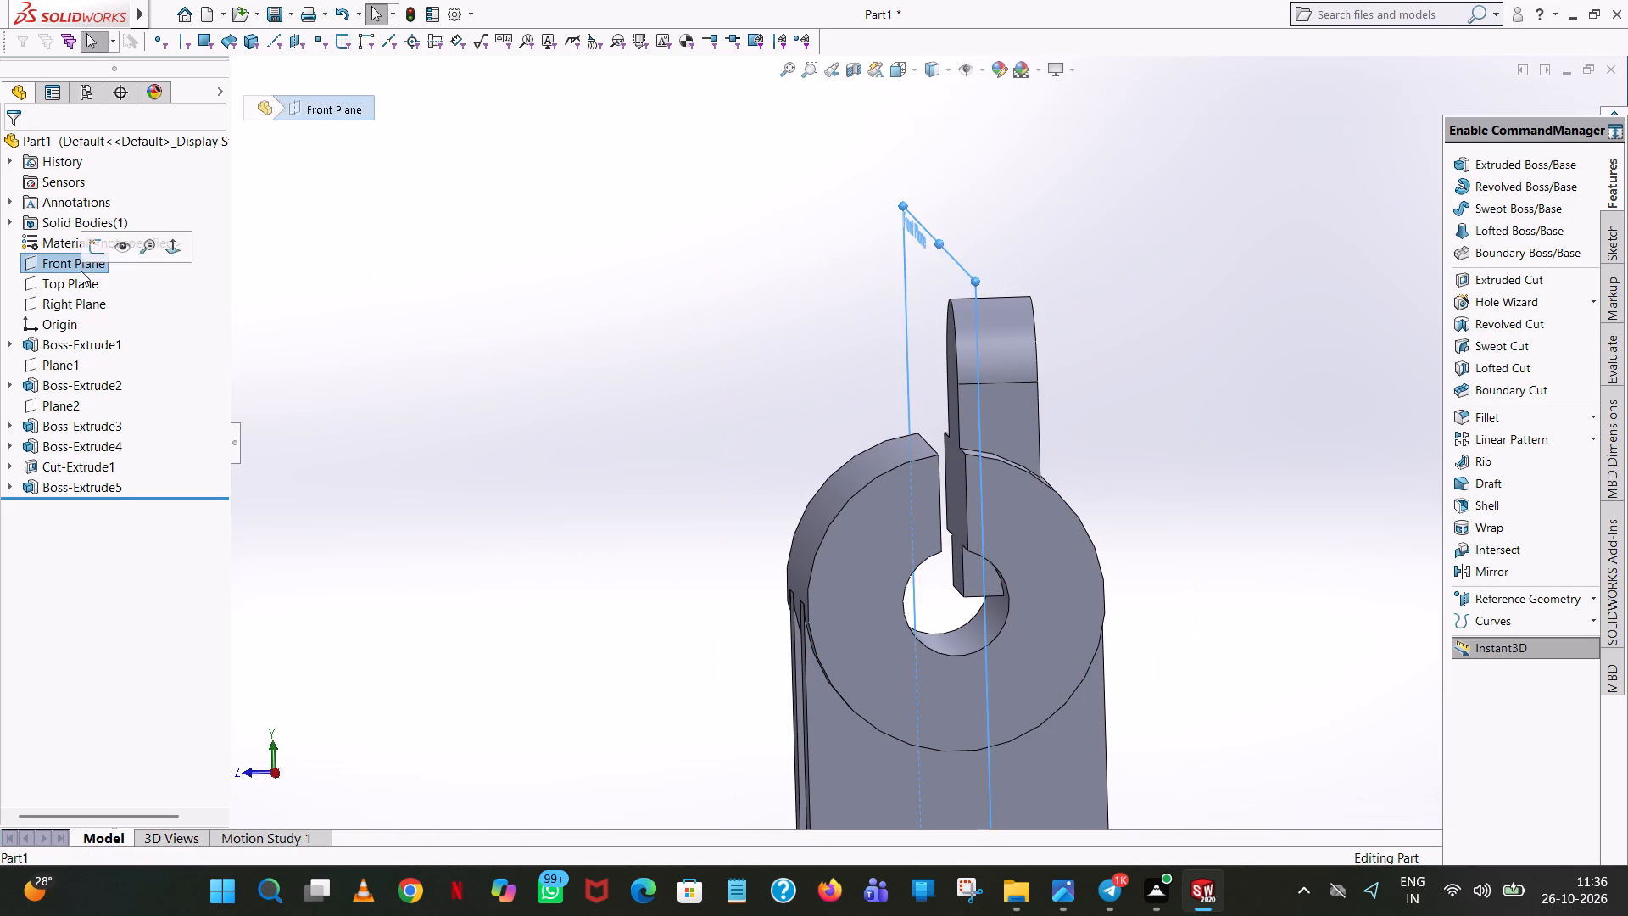
pyautogui.moveTo(644, 260); pyautogui.dragTo(636, 251, button='middle')
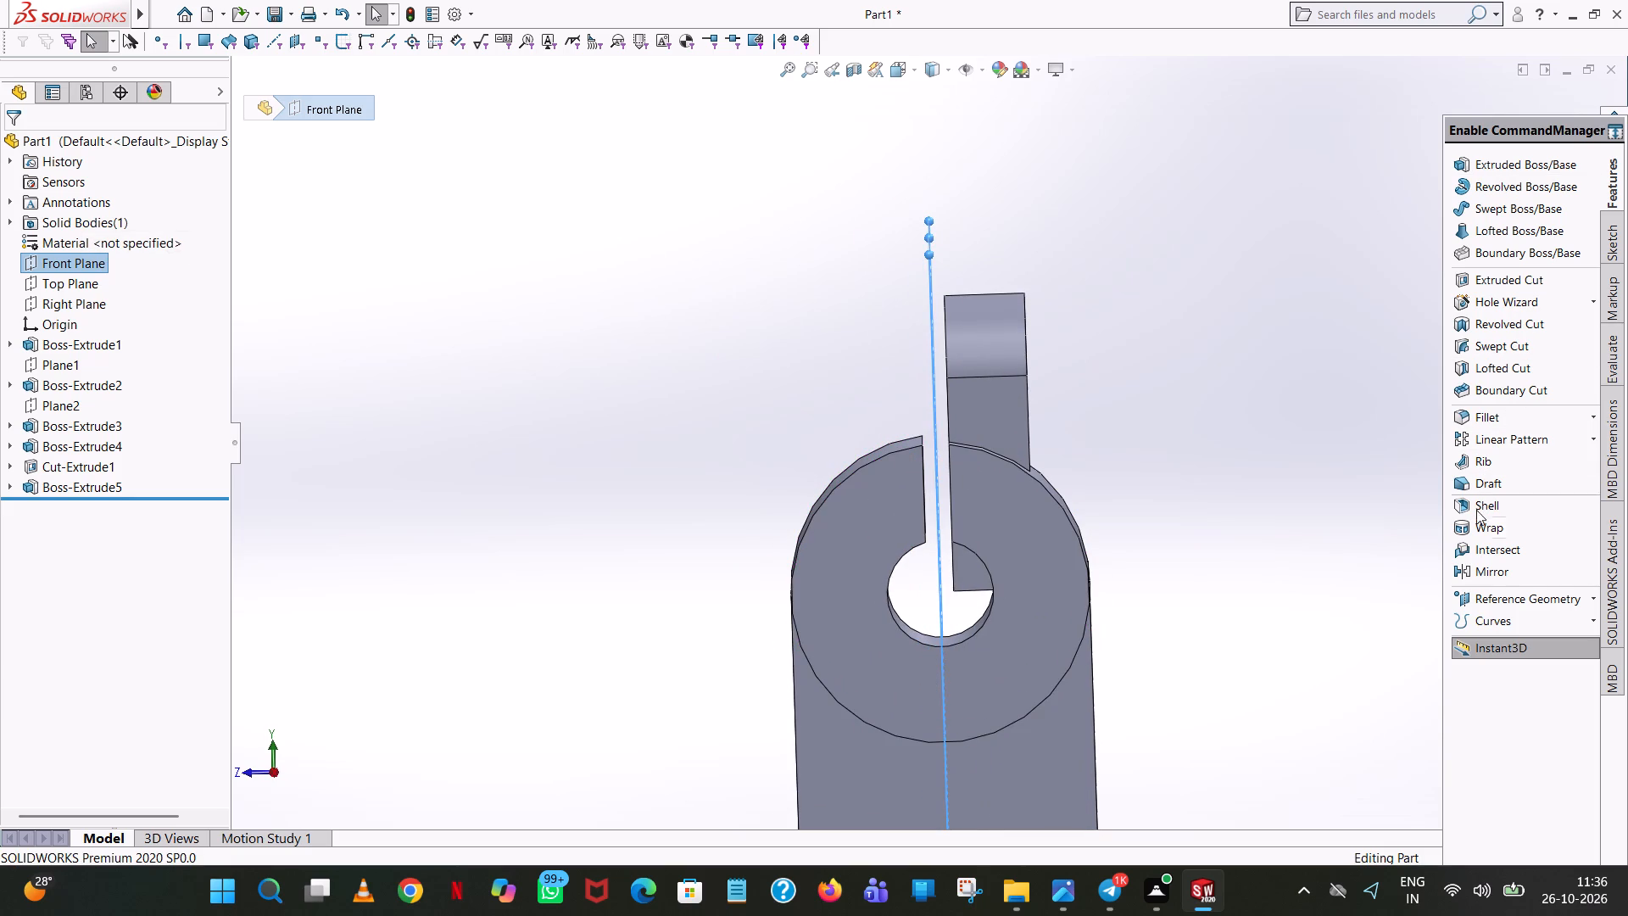
pyautogui.click(1493, 568)
pyautogui.click(1012, 344)
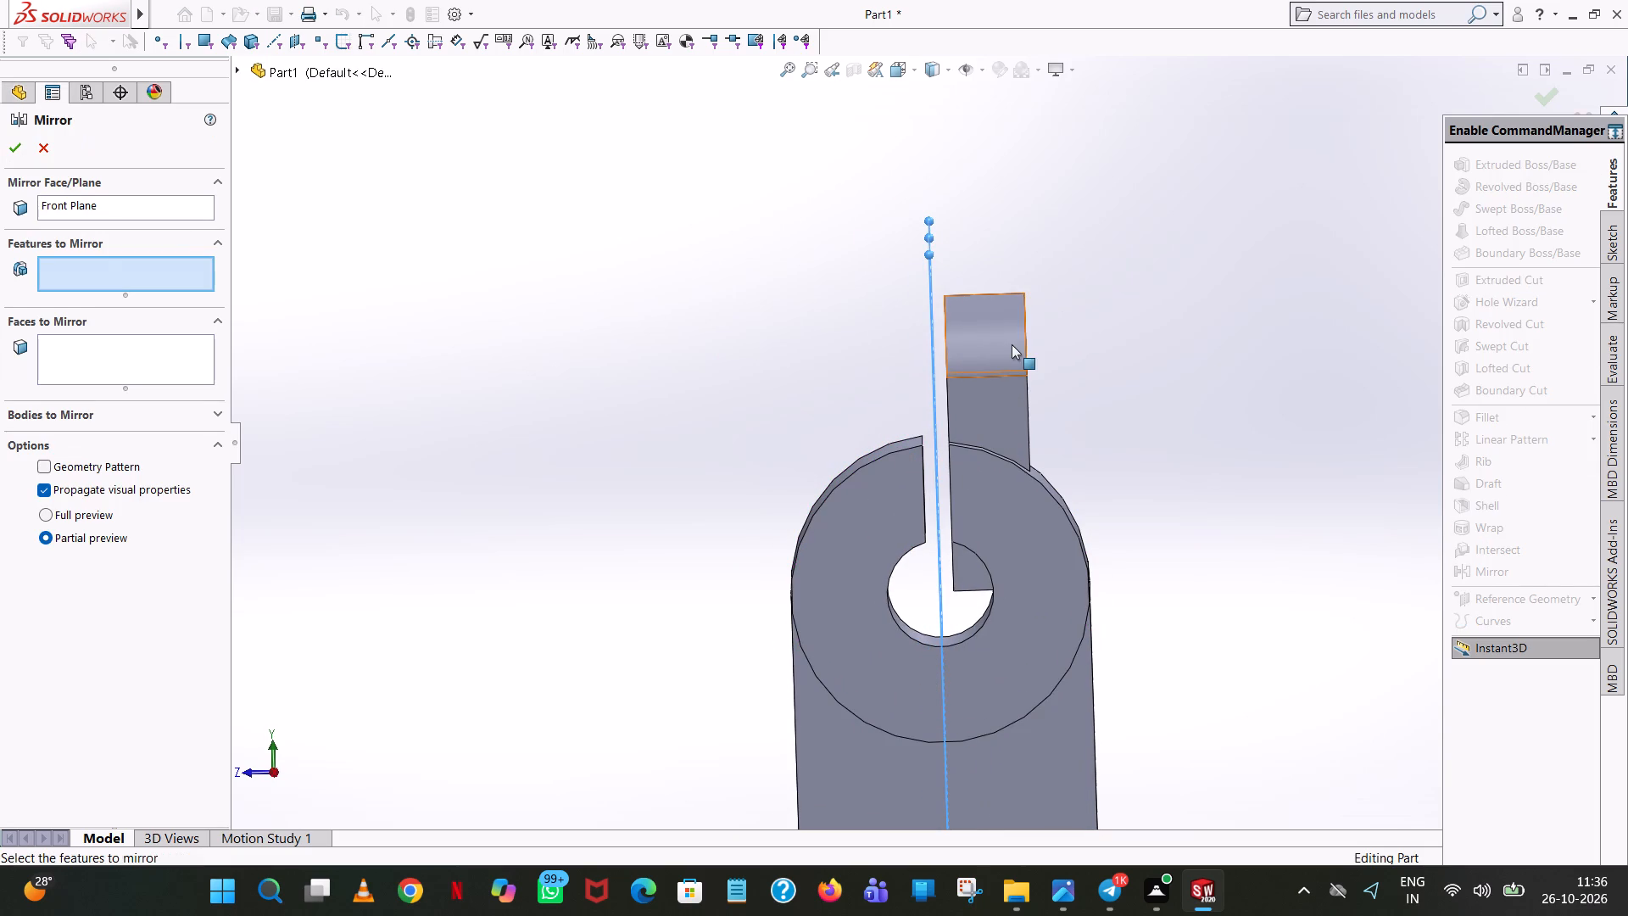
pyautogui.click(6, 135)
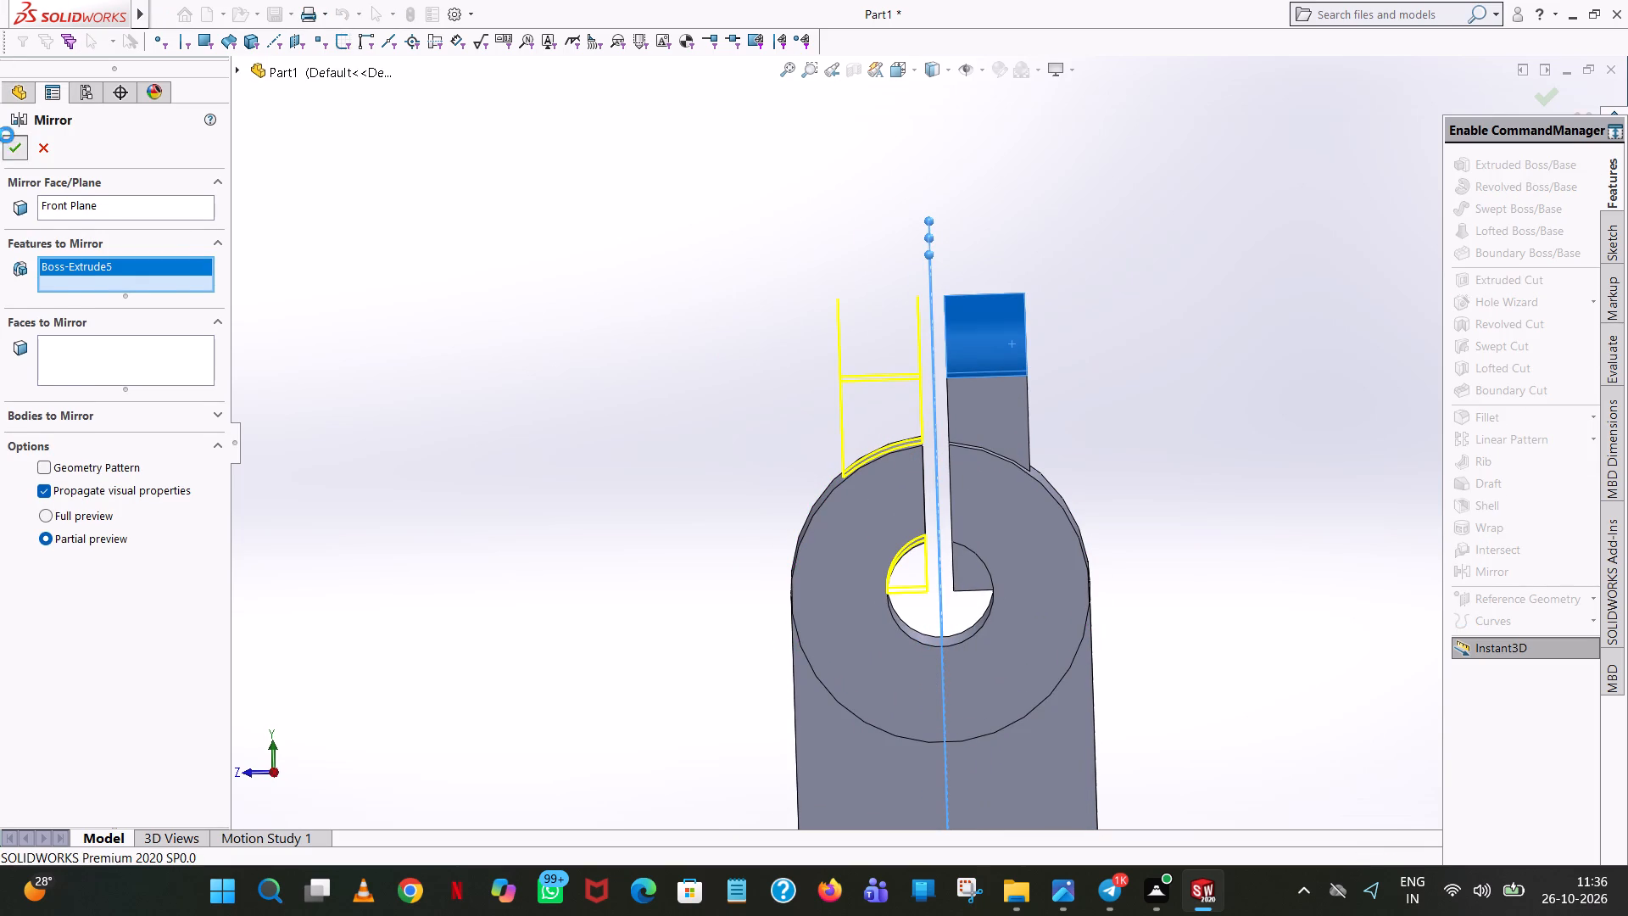
# Start an extruded-cut sketch on the top cylinder's +X end face and draw a 10 mm radius circle concentric with the bore.
pyautogui.middleClick(622, 254)
pyautogui.scroll(1, 622, 254)
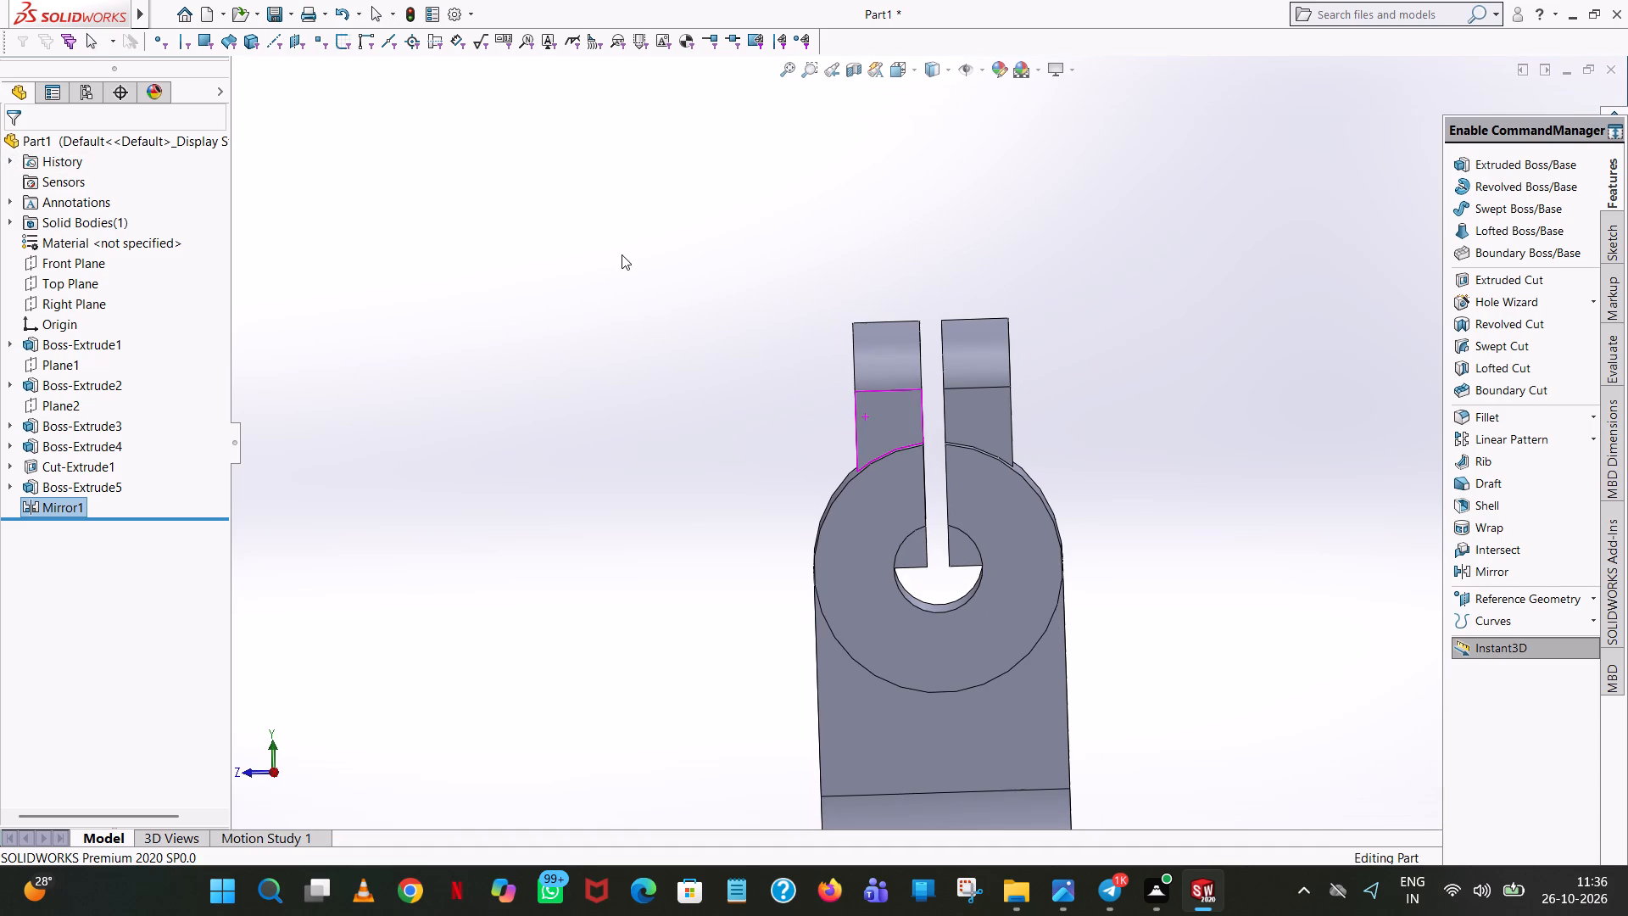
pyautogui.click(1508, 285)
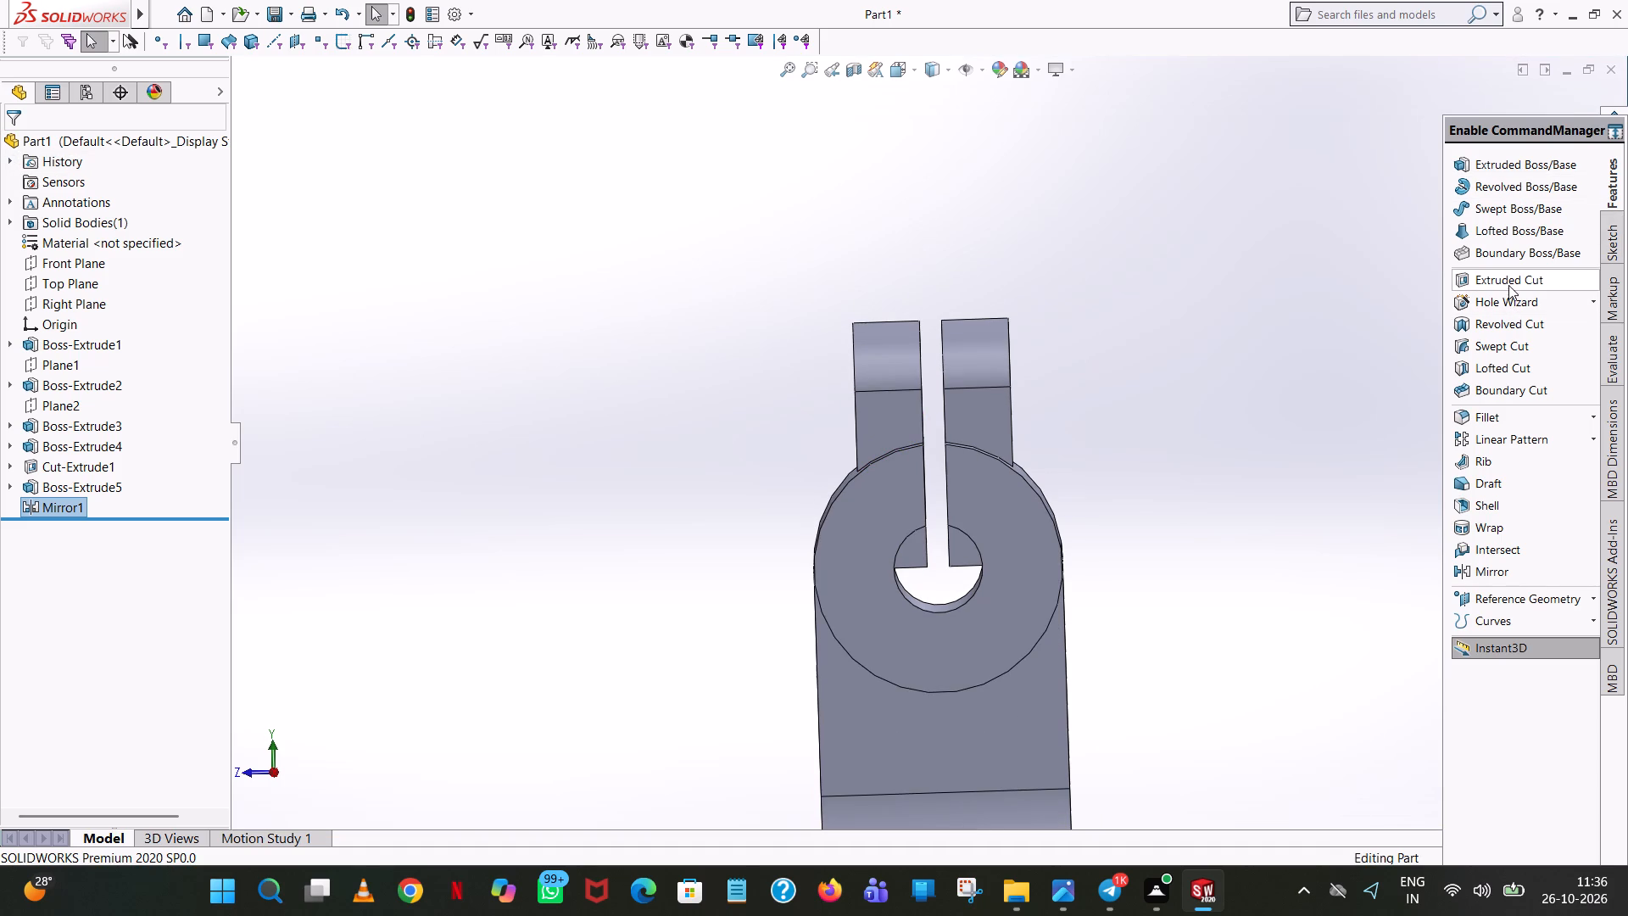
pyautogui.click(985, 520)
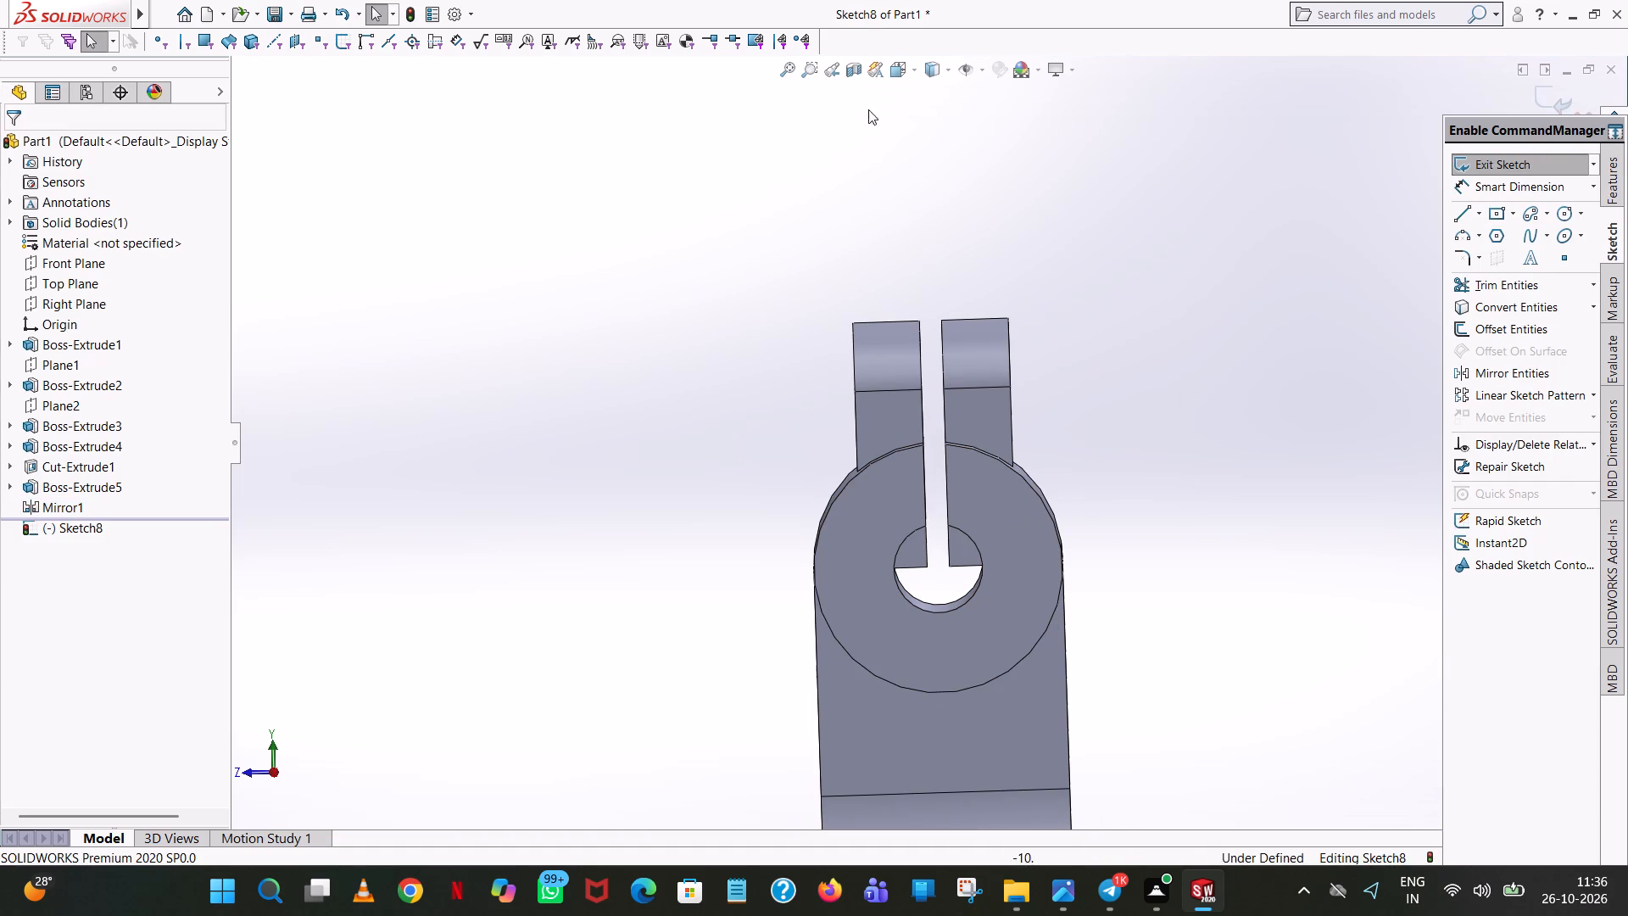
pyautogui.click(917, 70)
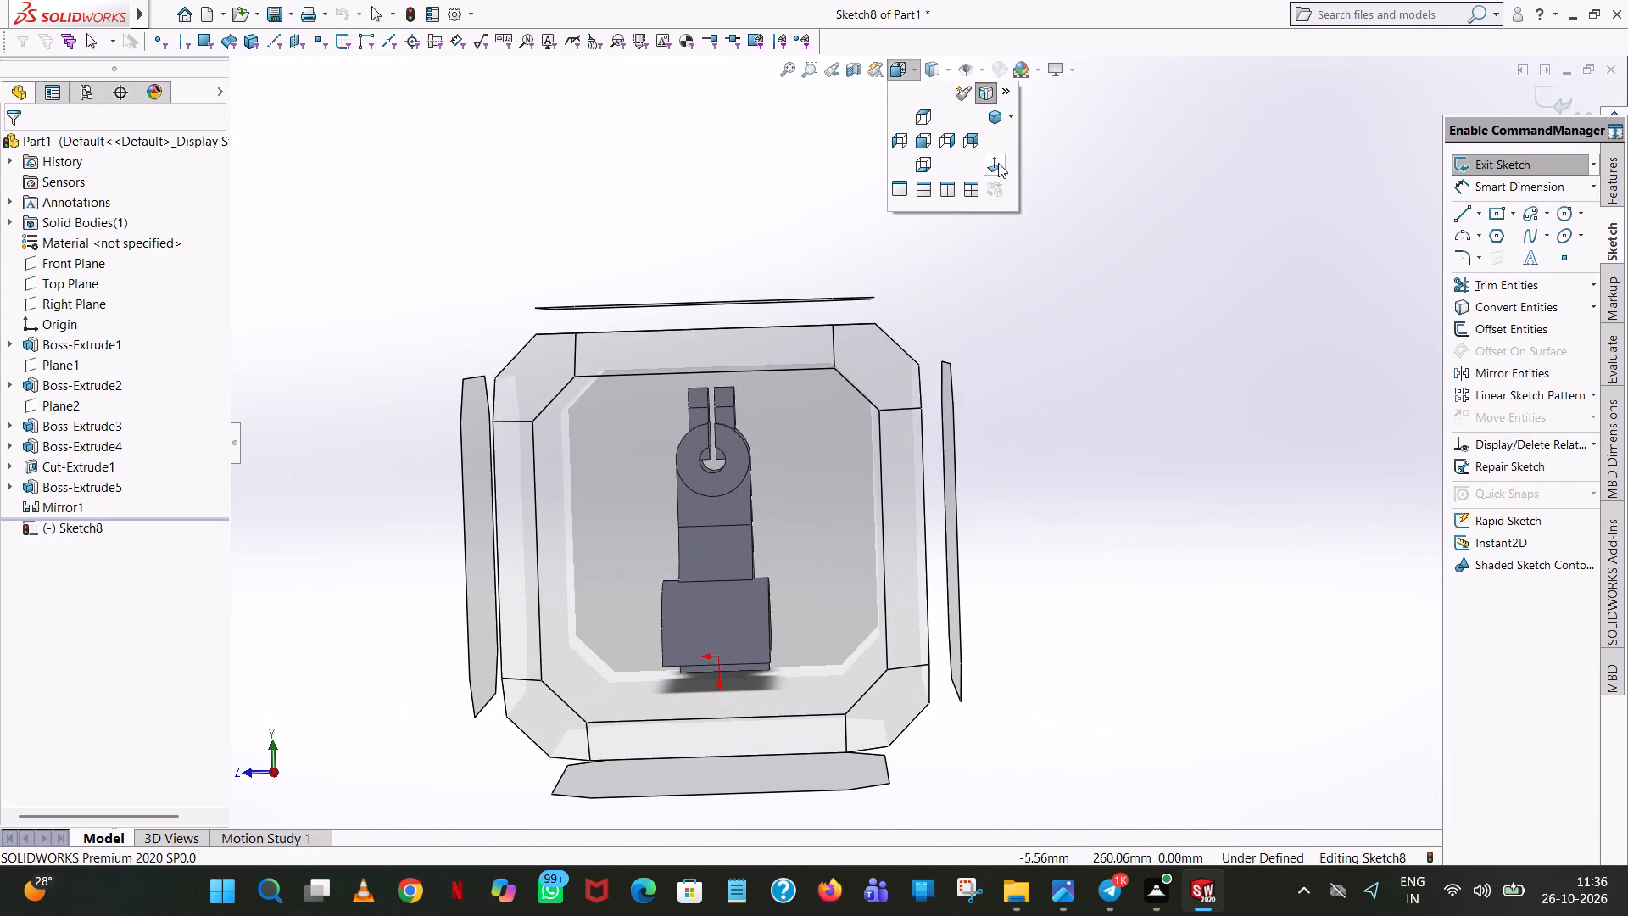
pyautogui.click(998, 163)
pyautogui.click(1565, 209)
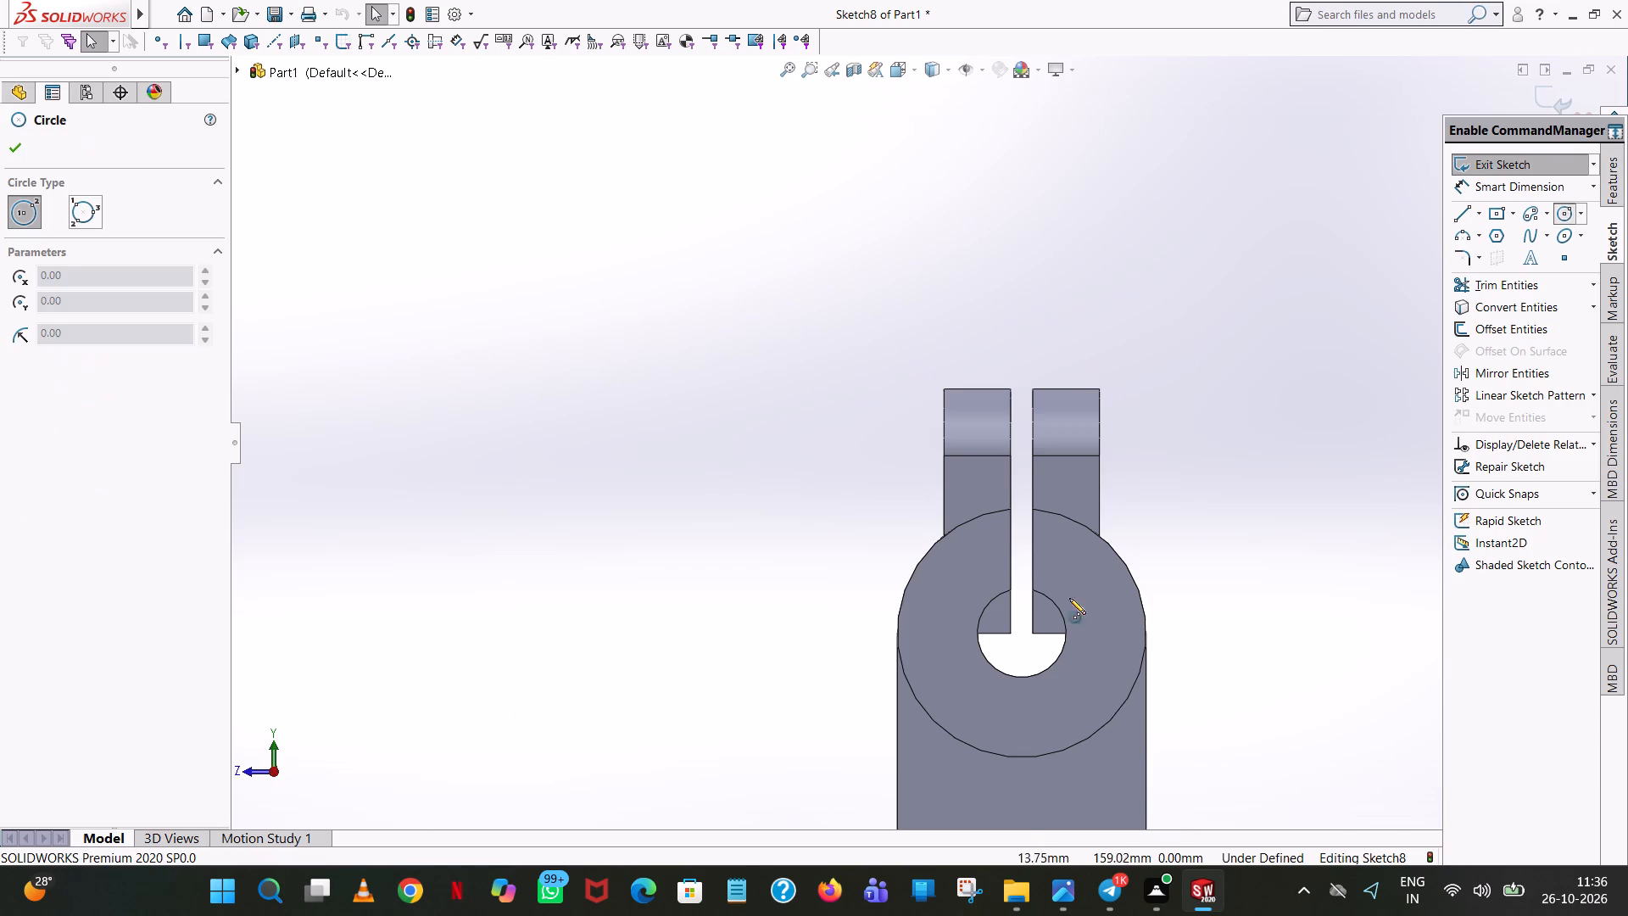
pyautogui.click(1017, 631)
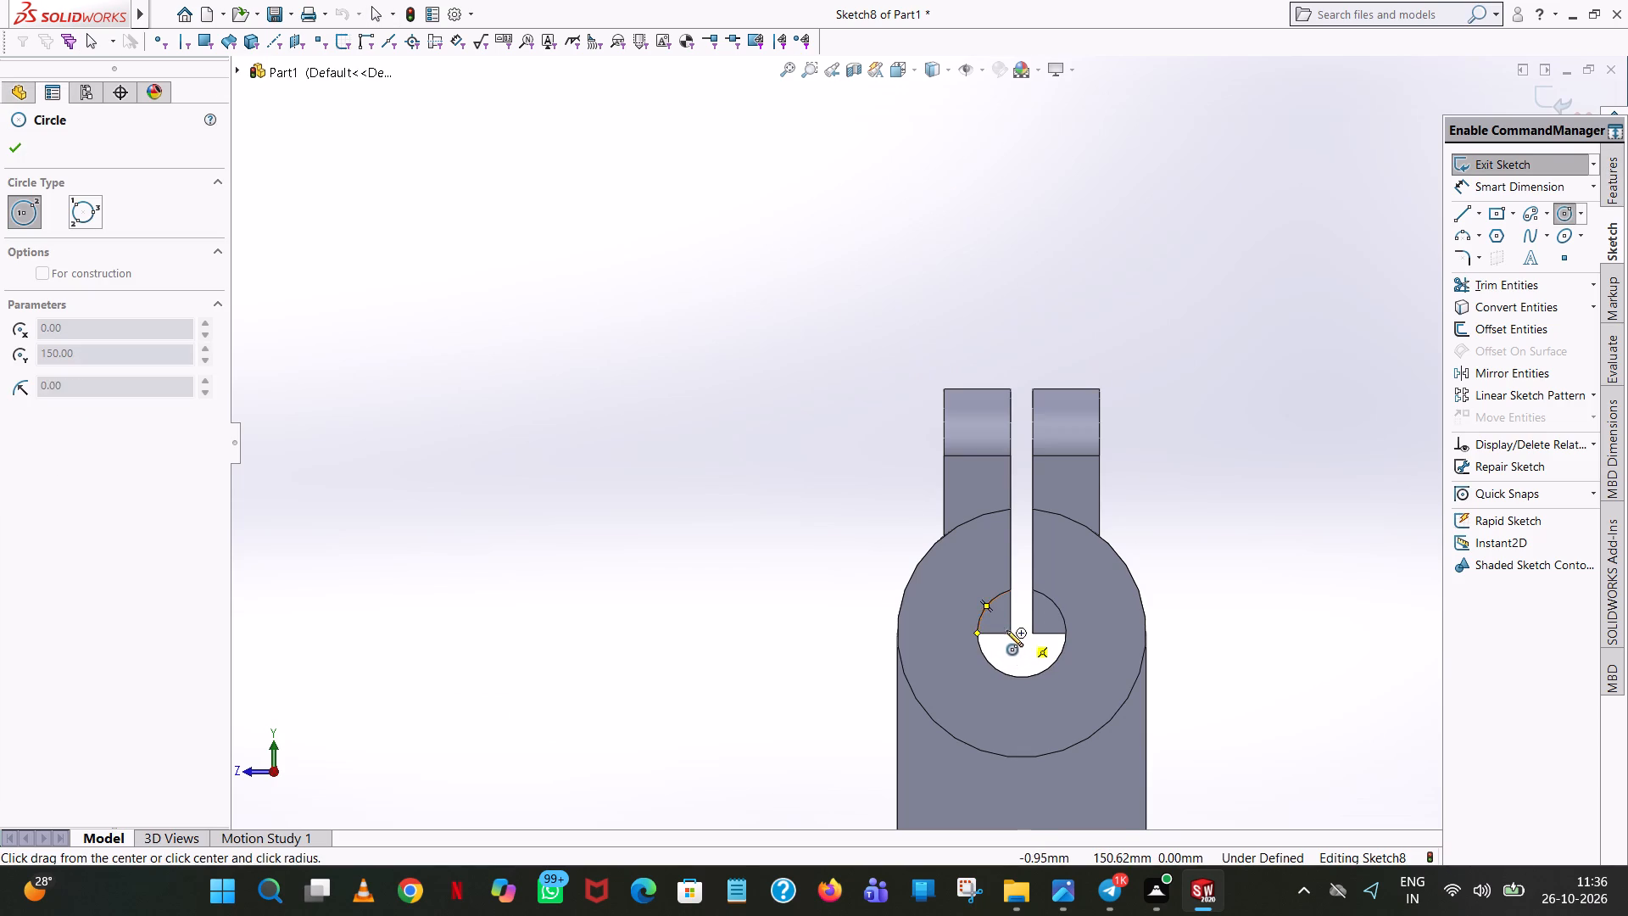
pyautogui.click(984, 615)
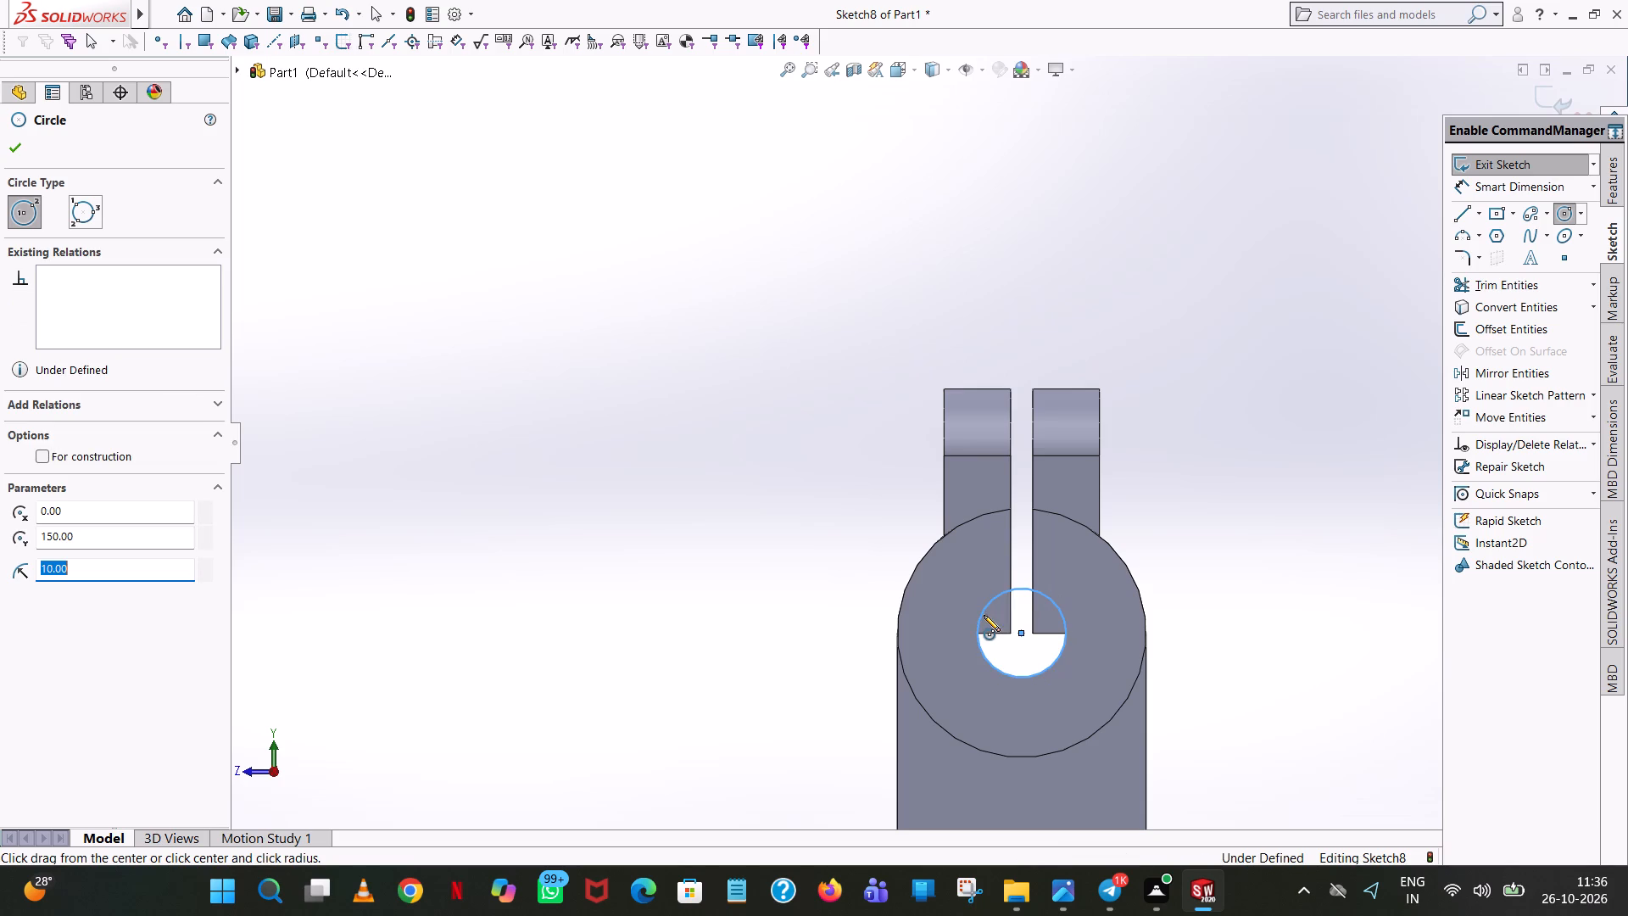
pyautogui.rightClick(984, 615)
pyautogui.click(1031, 628)
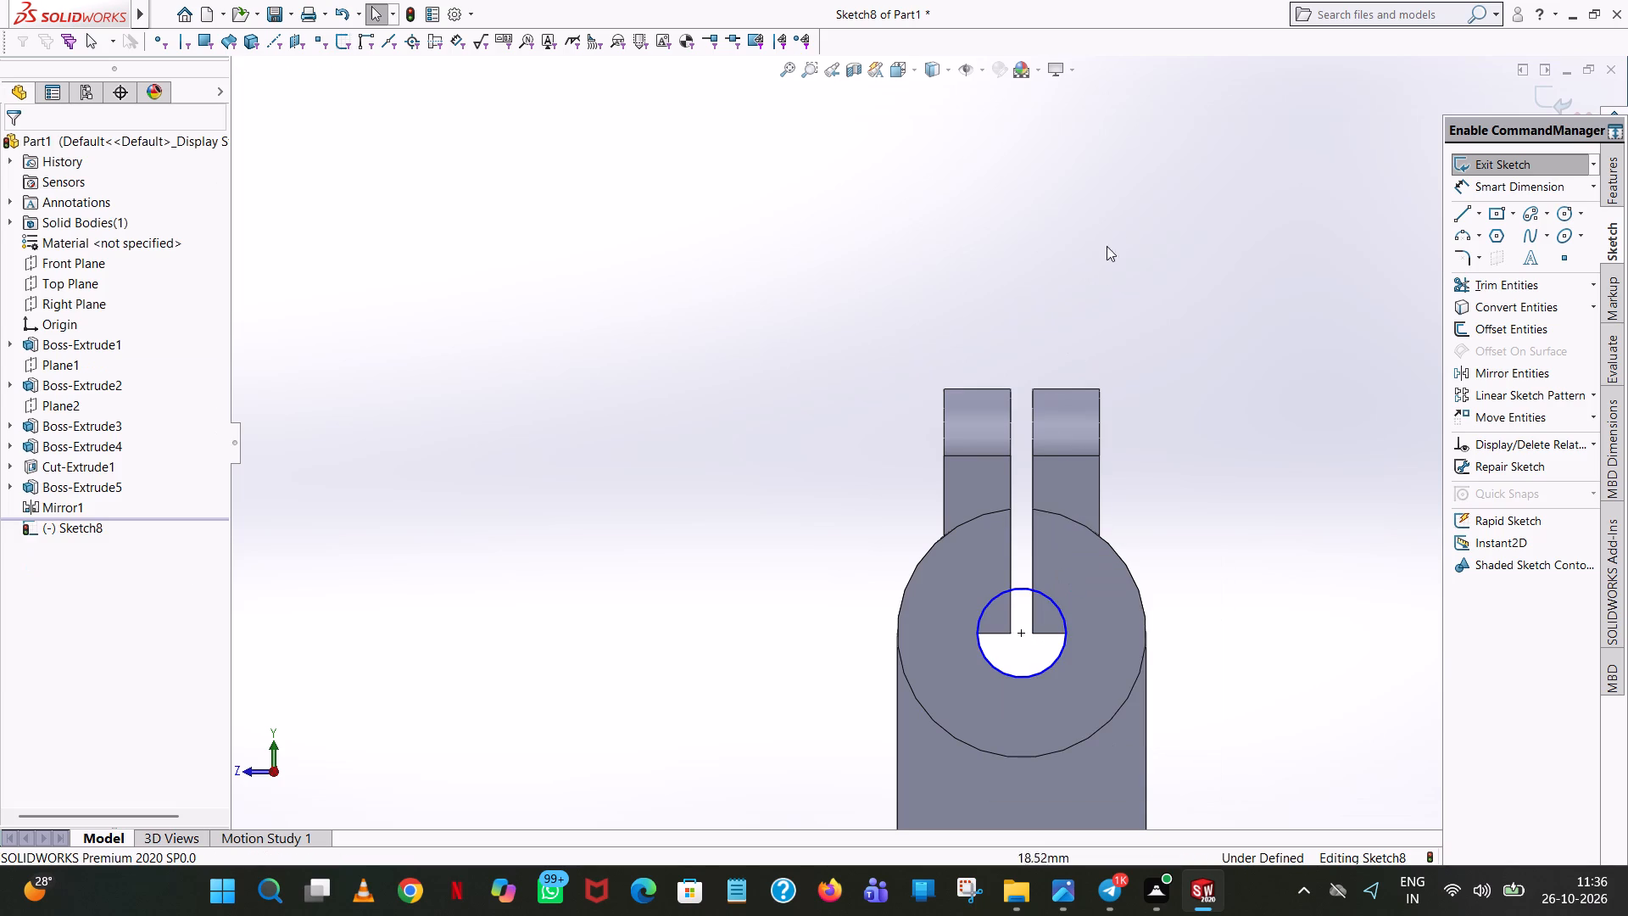
# Dimension the bore circle's diameter as 20 mm.
pyautogui.scroll(-6, 1041, 549)
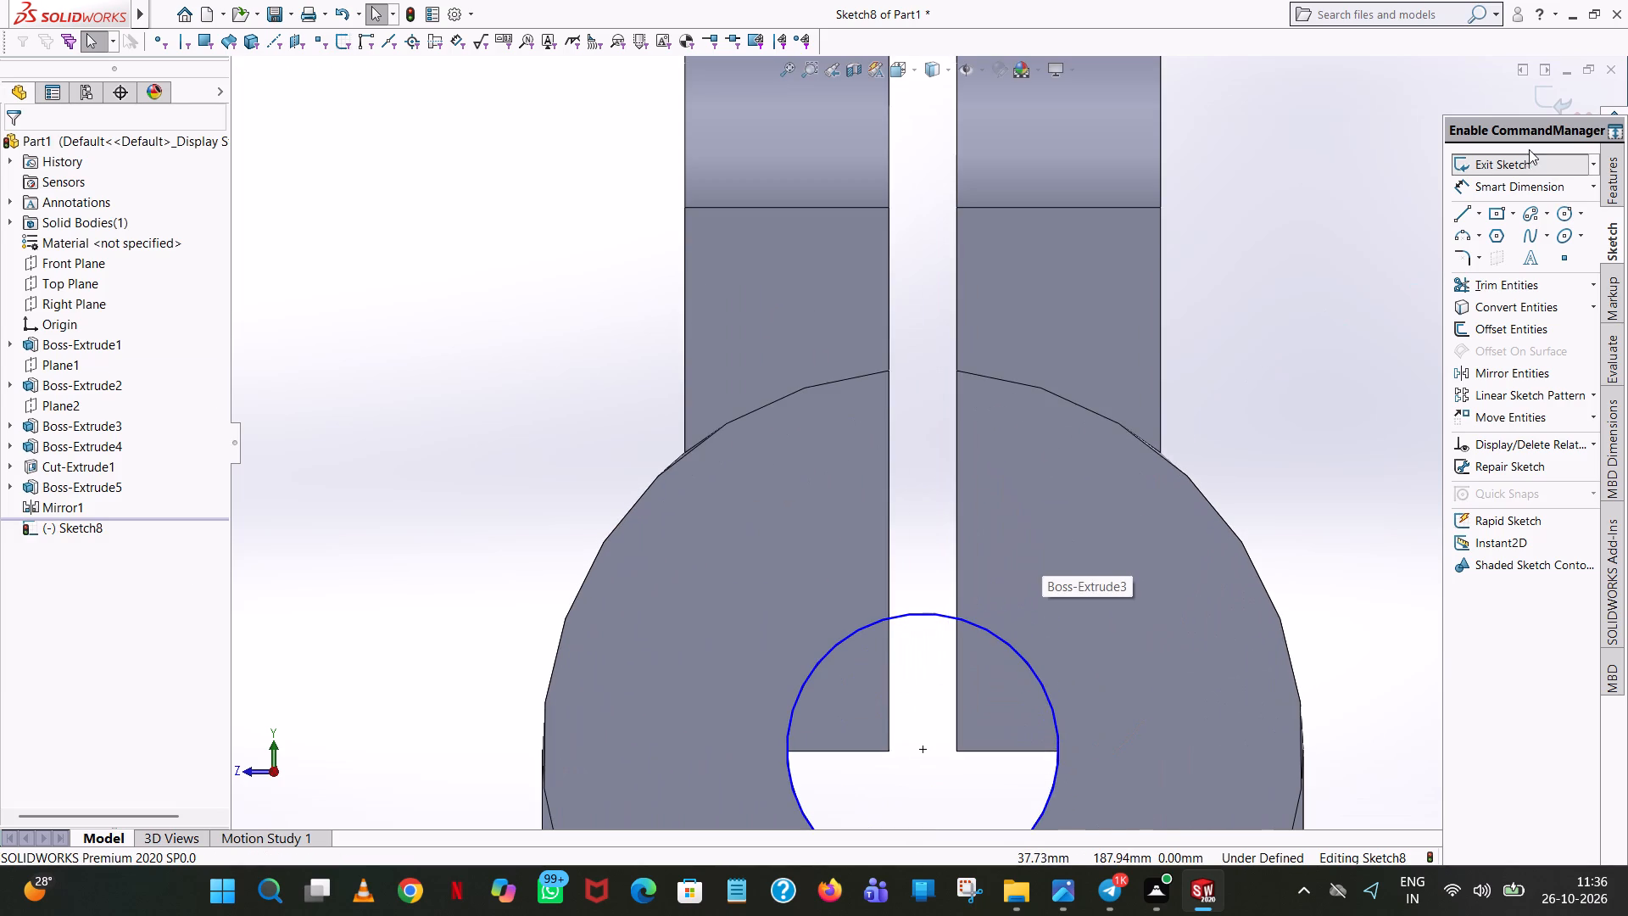
pyautogui.click(1521, 178)
pyautogui.click(1001, 637)
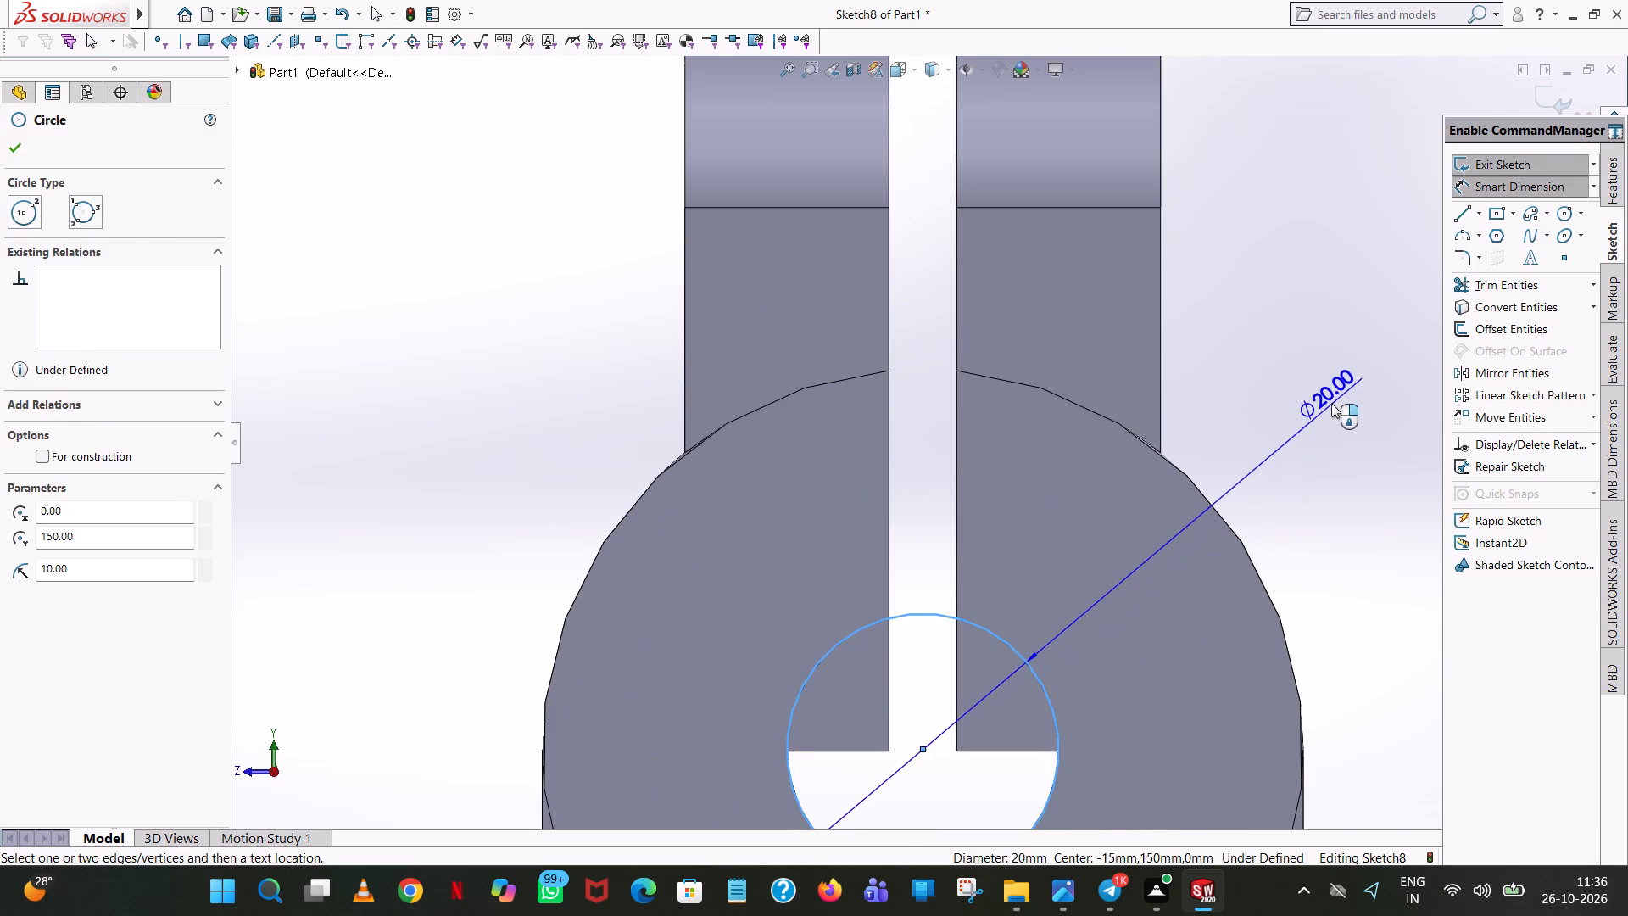
pyautogui.click(1331, 403)
pyautogui.click(1252, 382)
pyautogui.click(1320, 213)
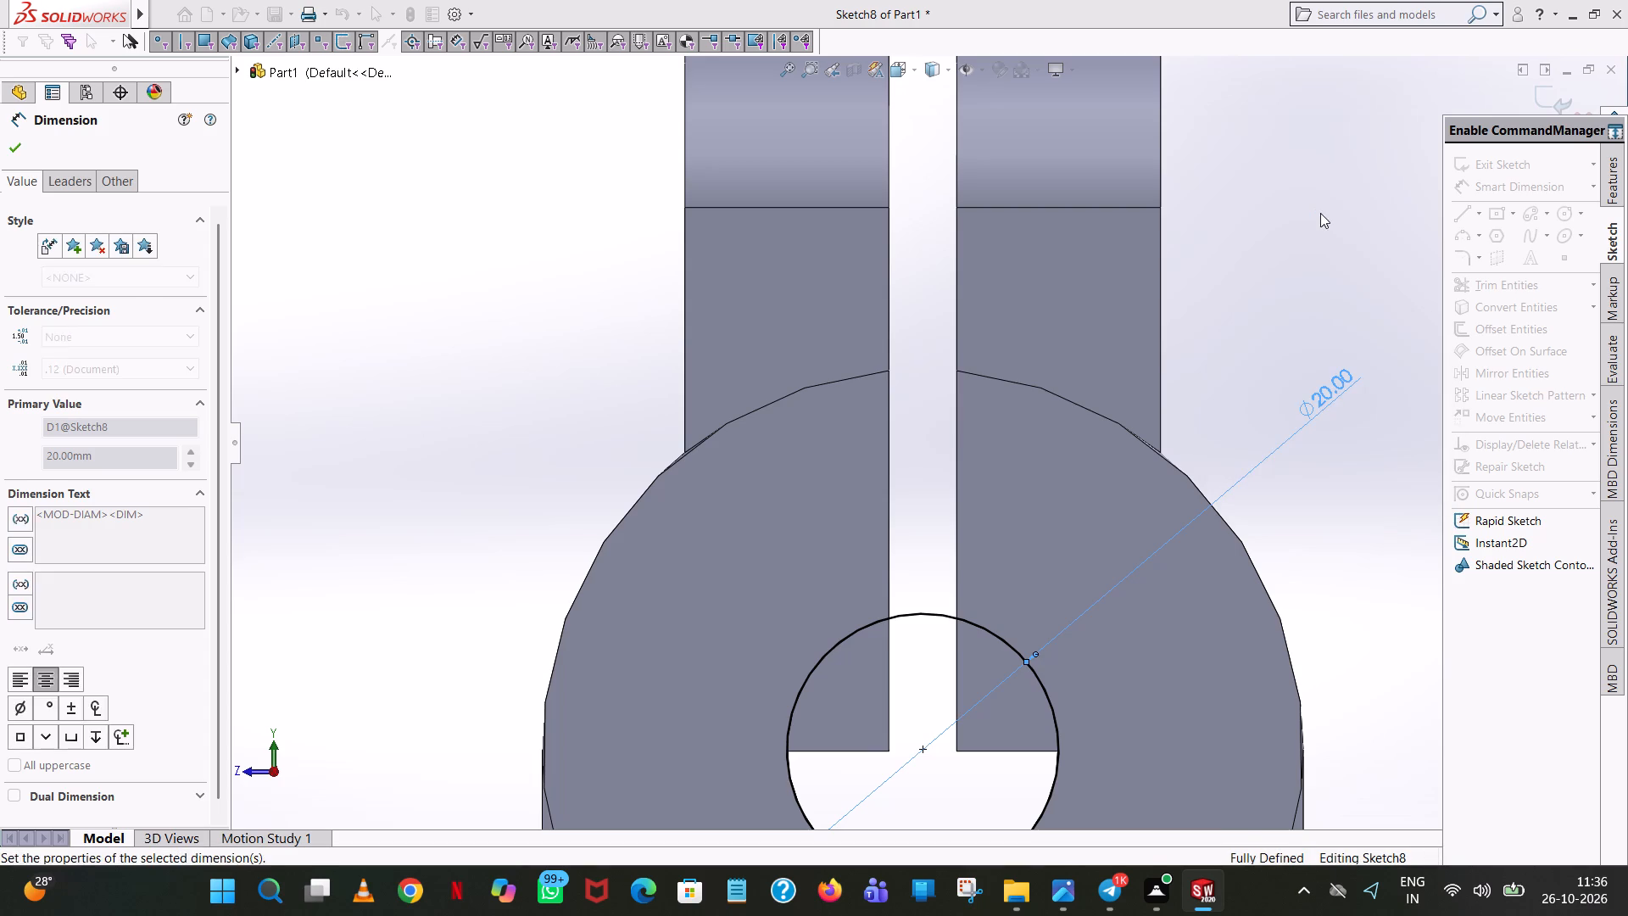
# Cut-extrude the 20 mm circle blind about 89 mm through the top cylinder to clear the lug material from the bore.
pyautogui.click(1616, 170)
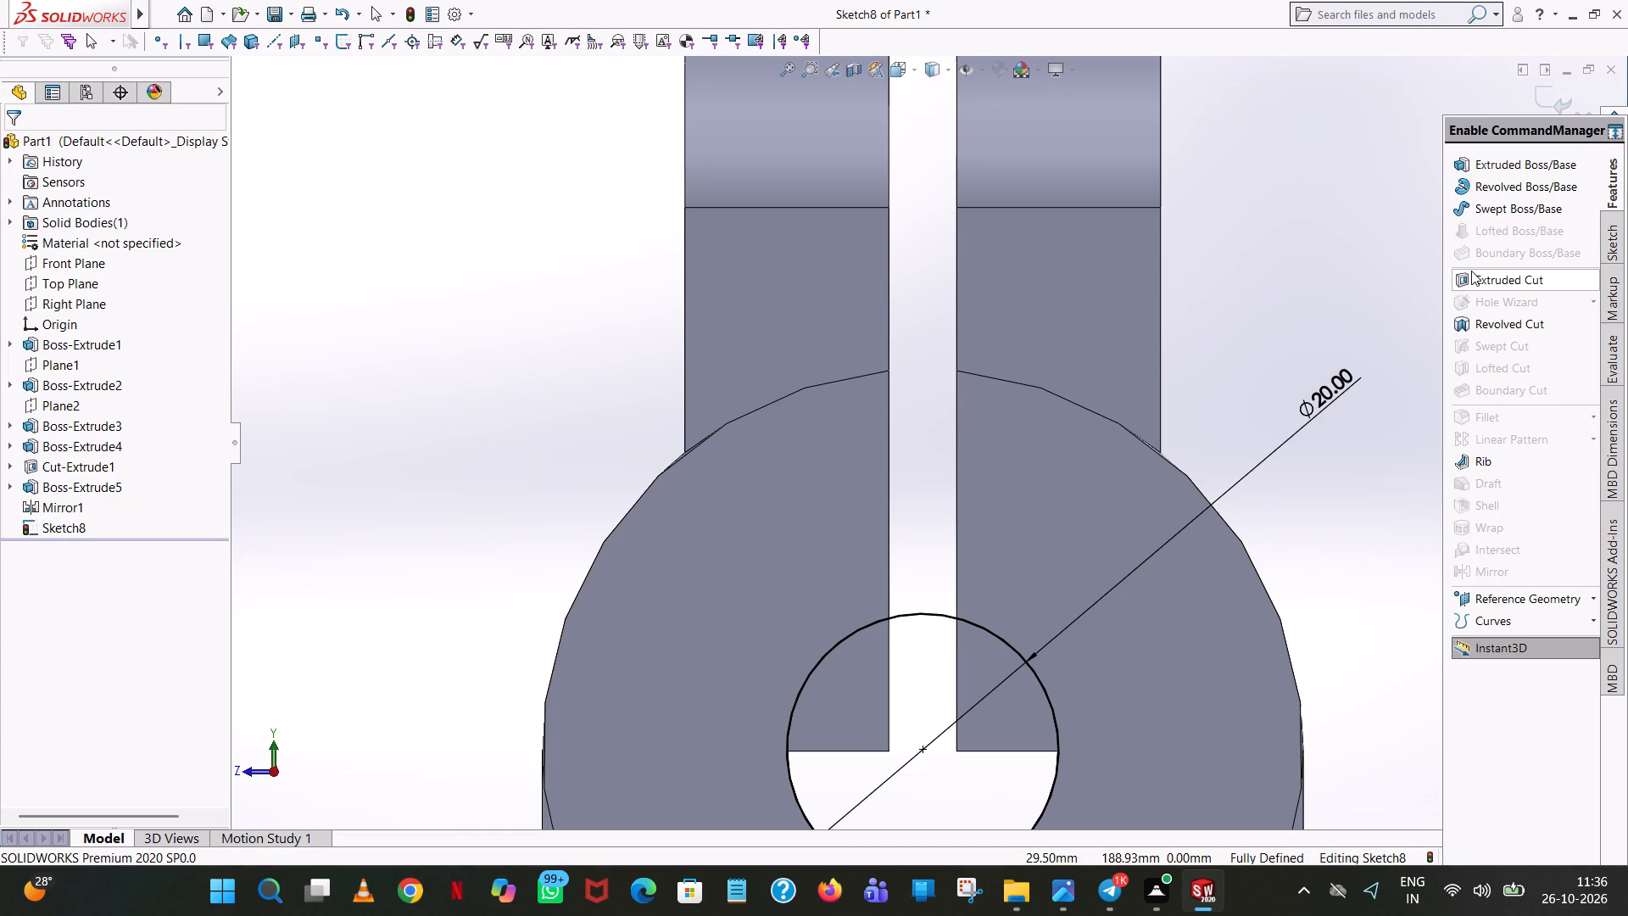
pyautogui.click(1471, 271)
pyautogui.scroll(6, 1179, 371)
pyautogui.moveTo(1179, 371); pyautogui.dragTo(1019, 446, button='middle')
pyautogui.scroll(1, 1179, 371)
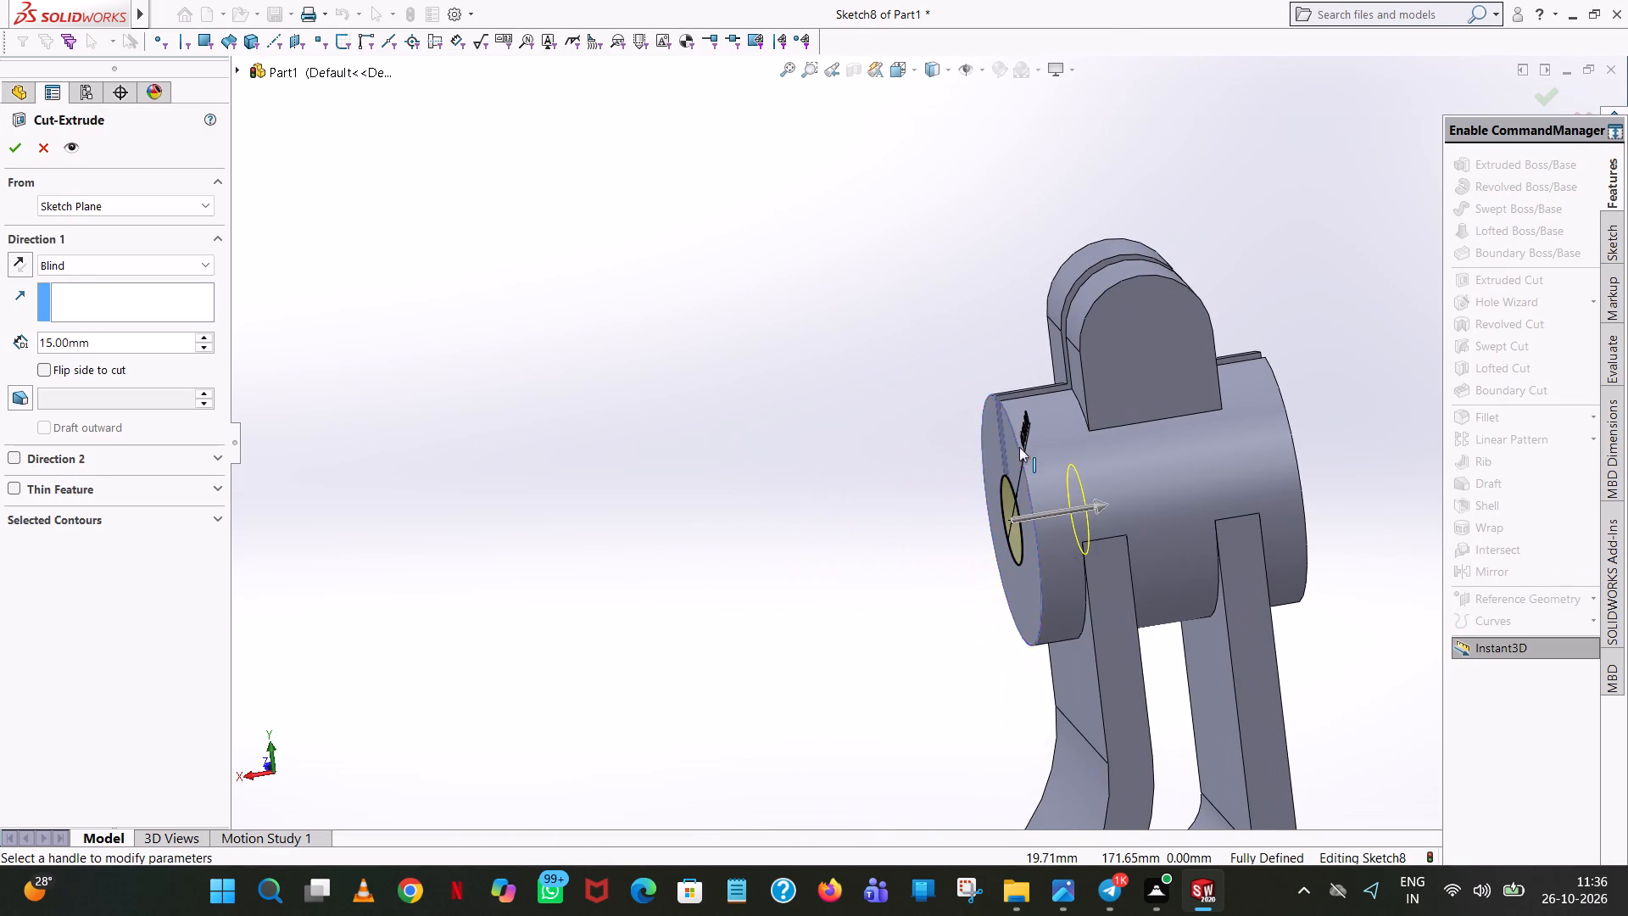
pyautogui.moveTo(1099, 511); pyautogui.dragTo(1405, 435)
pyautogui.click(8, 147)
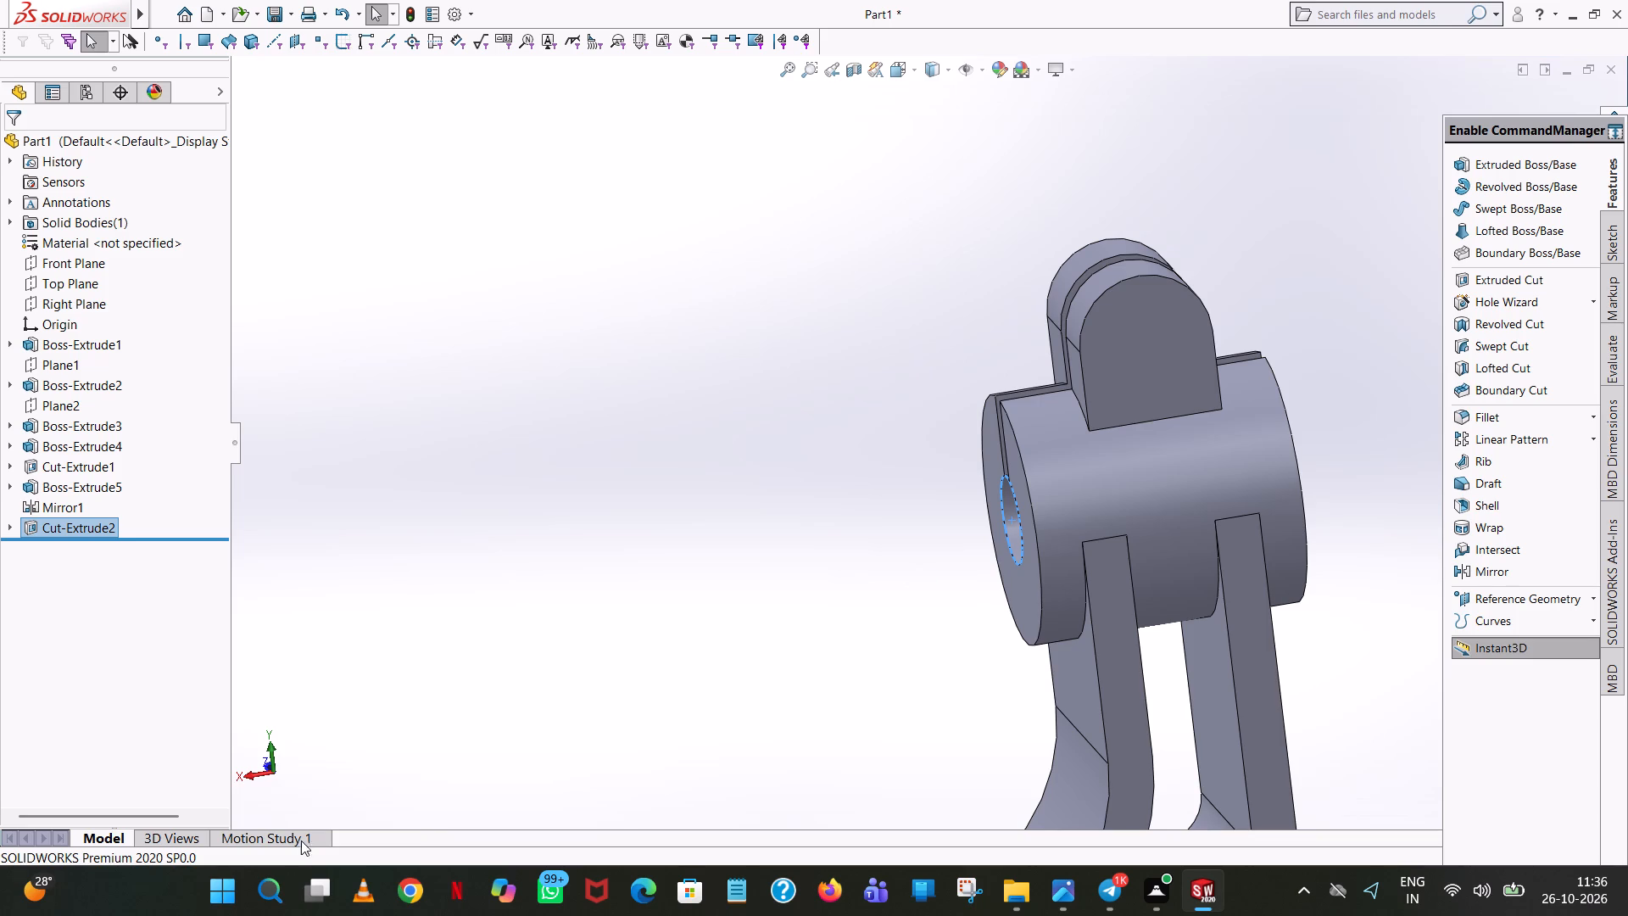
pyautogui.click(622, 676)
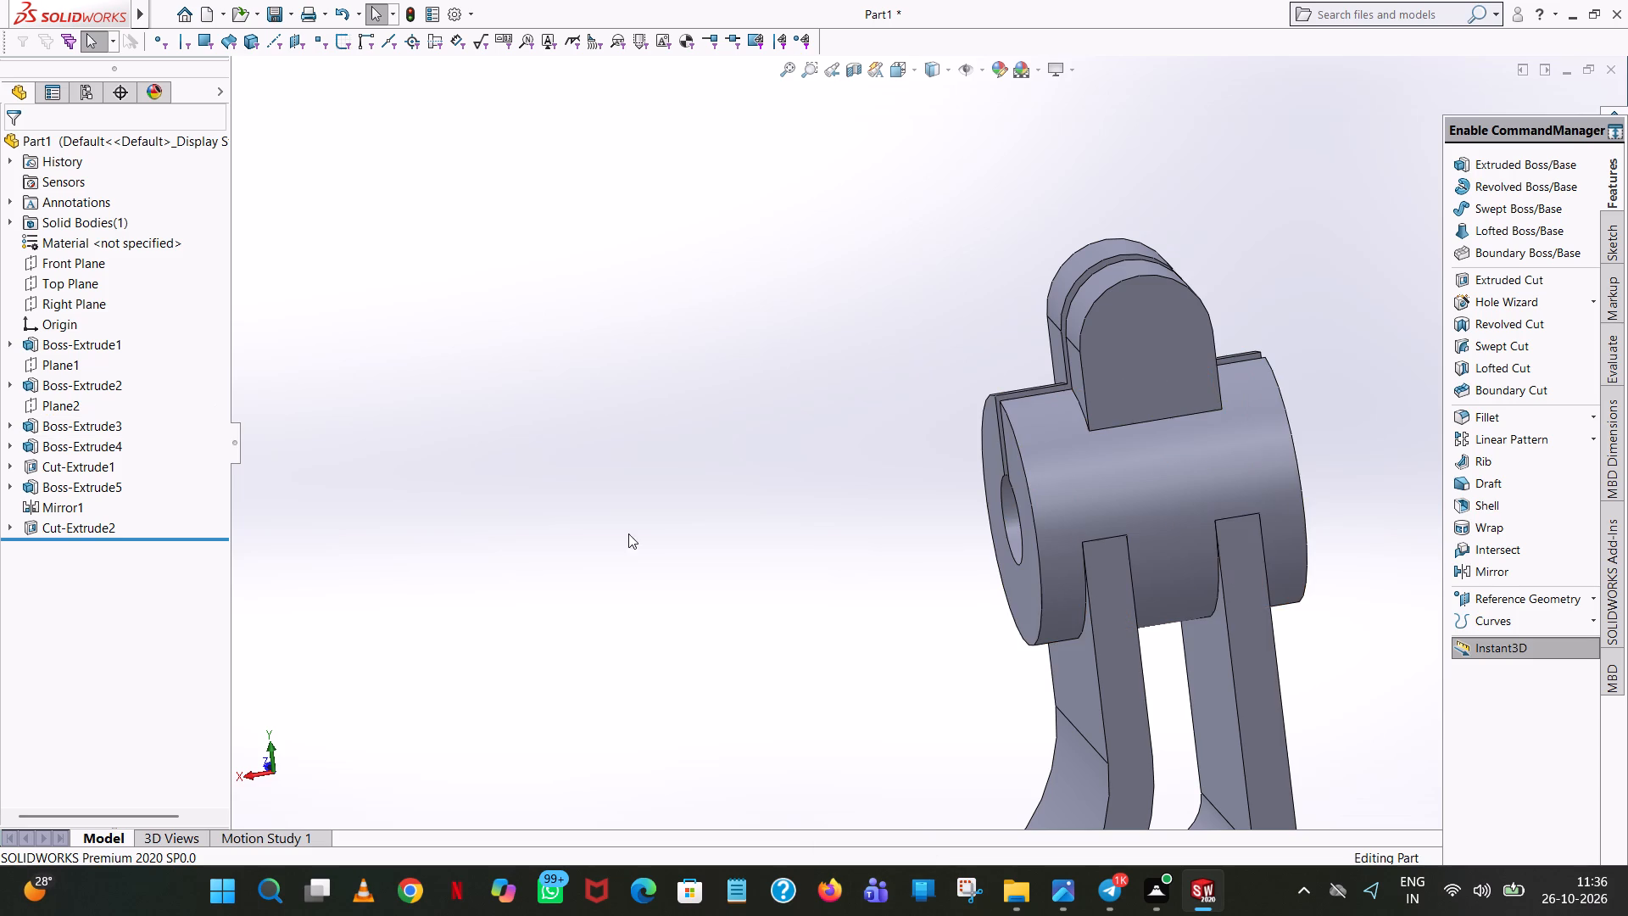
# Start an extruded-cut sketch on the +Z lug's outer face and draw a 7.5 mm radius circle concentric with its rounded top.
pyautogui.moveTo(741, 365); pyautogui.dragTo(1059, 393, button='middle')
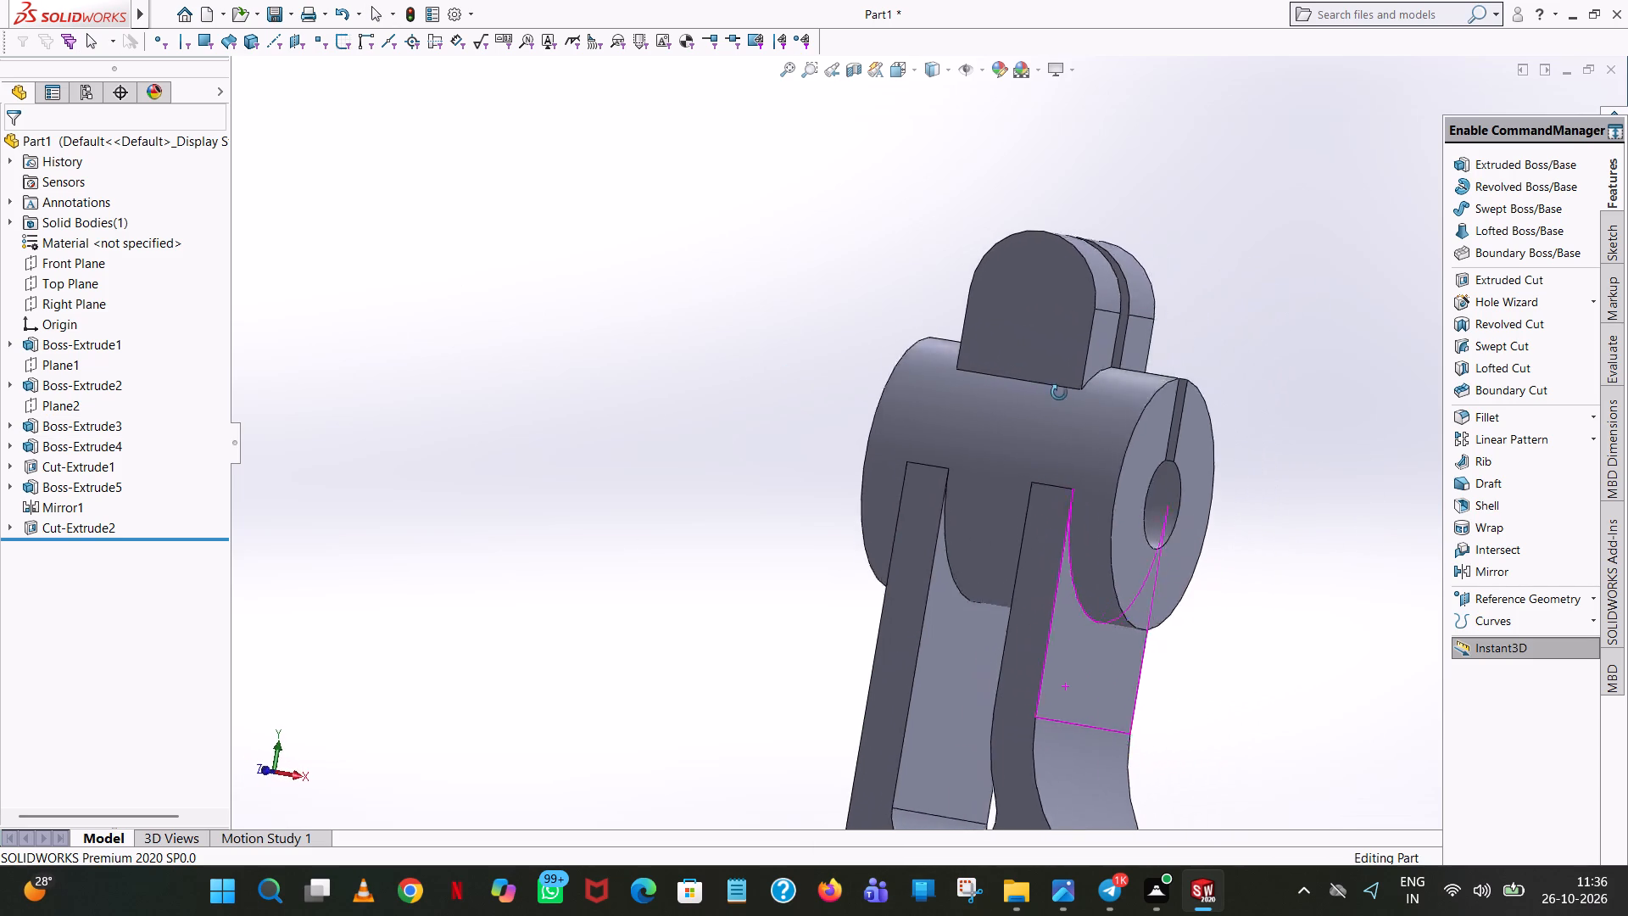
pyautogui.moveTo(1059, 393); pyautogui.dragTo(1154, 490, button='middle')
pyautogui.scroll(1, 1171, 559)
pyautogui.click(1521, 273)
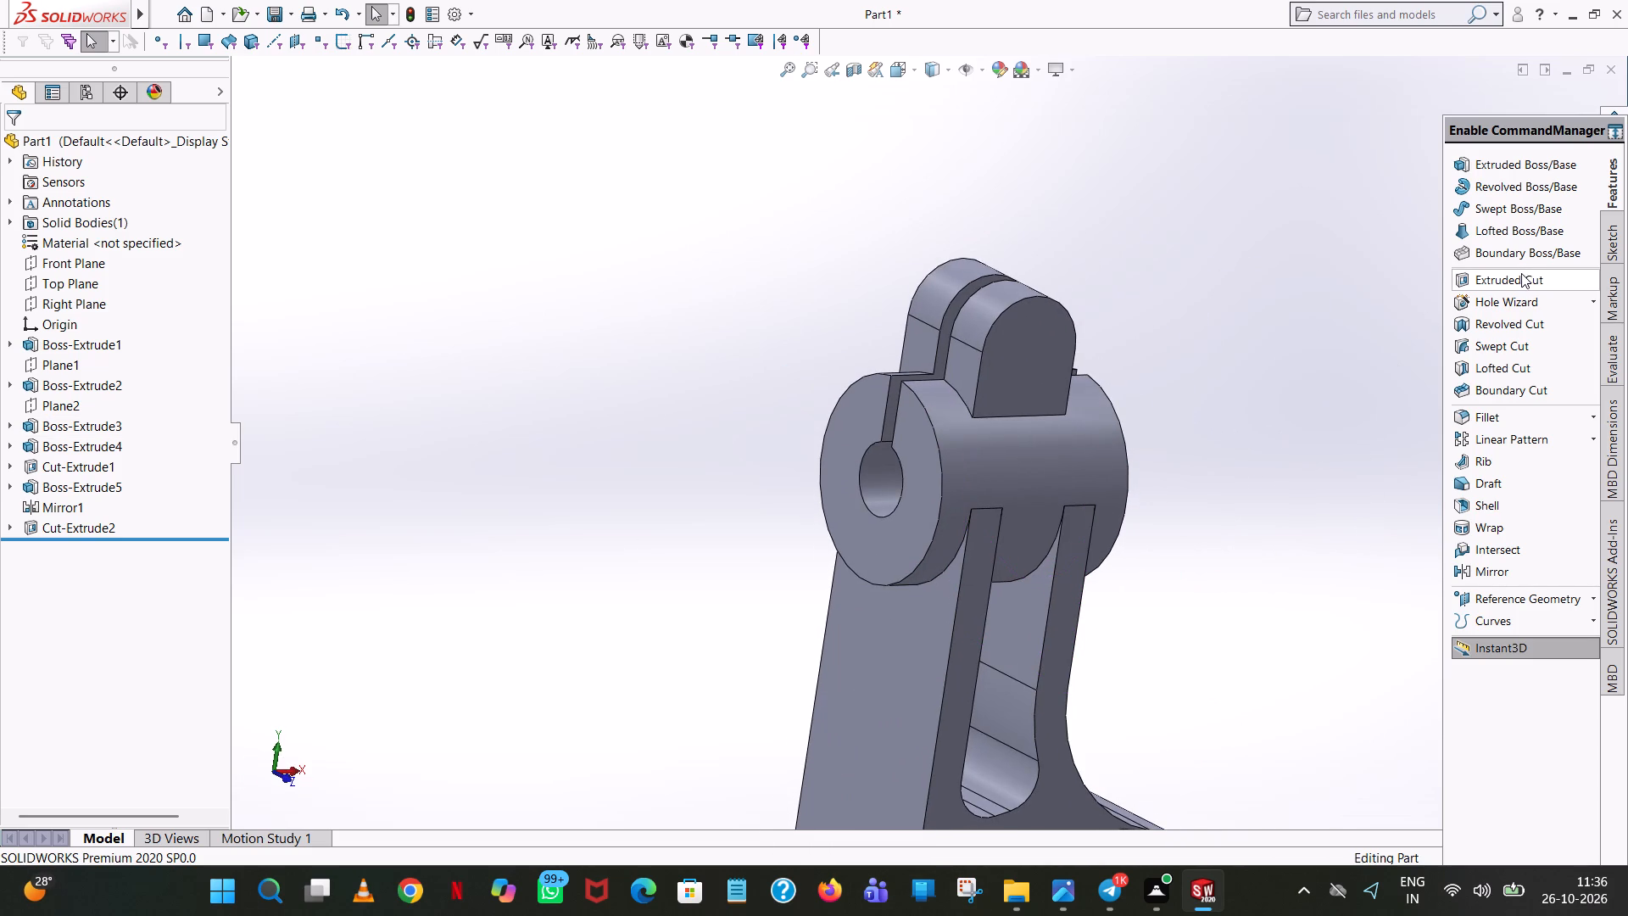
pyautogui.click(1036, 314)
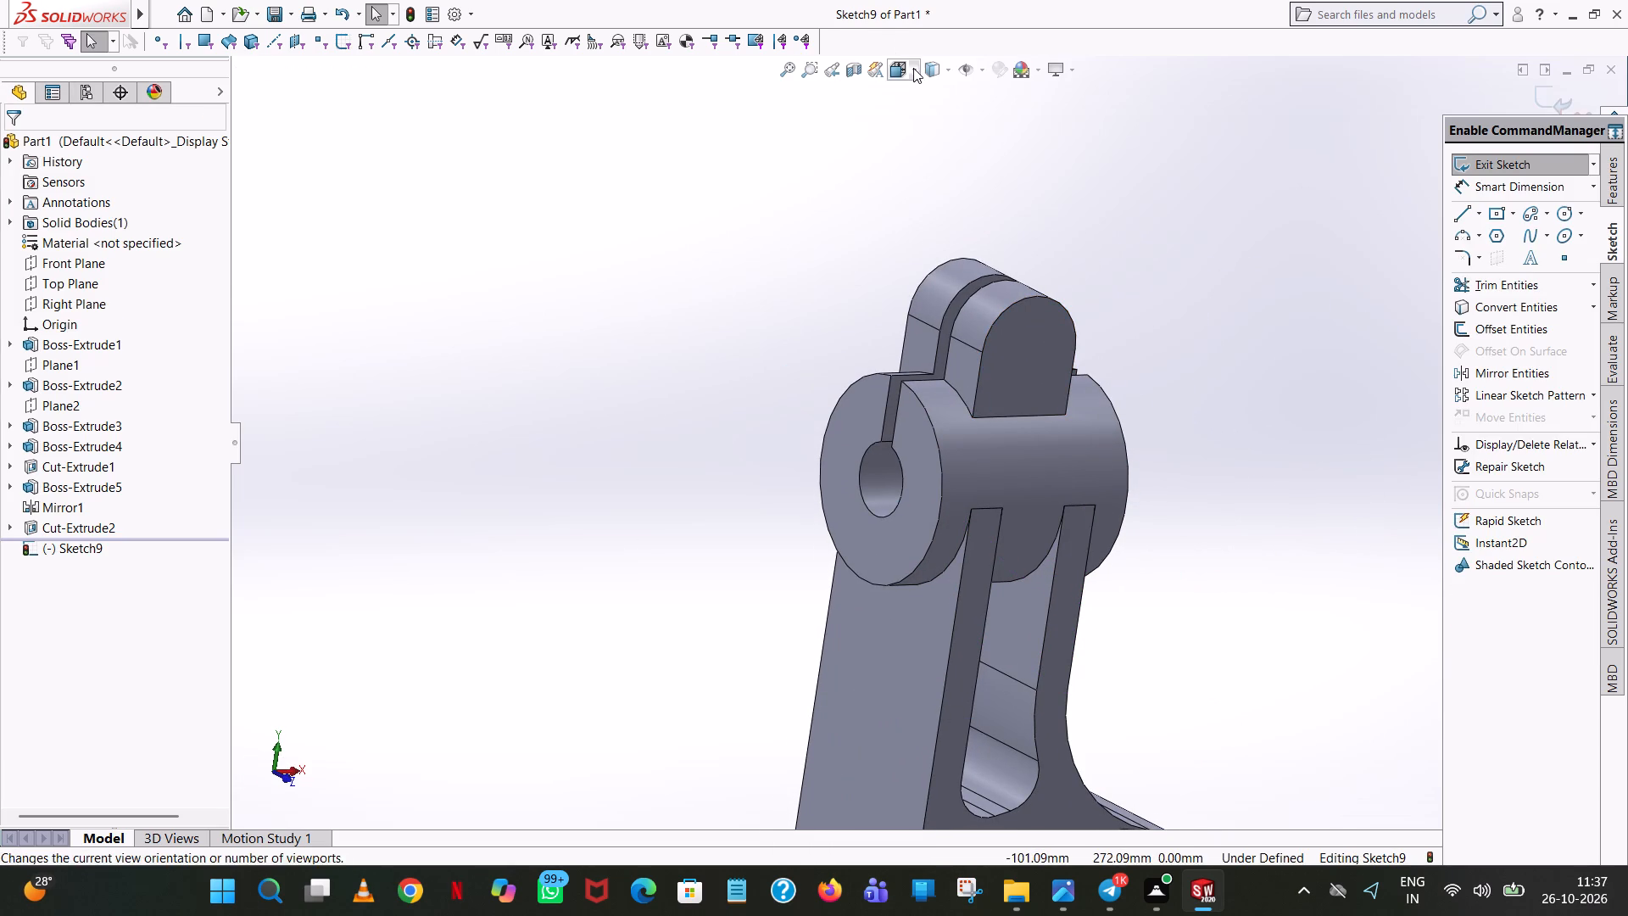
pyautogui.click(913, 68)
pyautogui.click(991, 165)
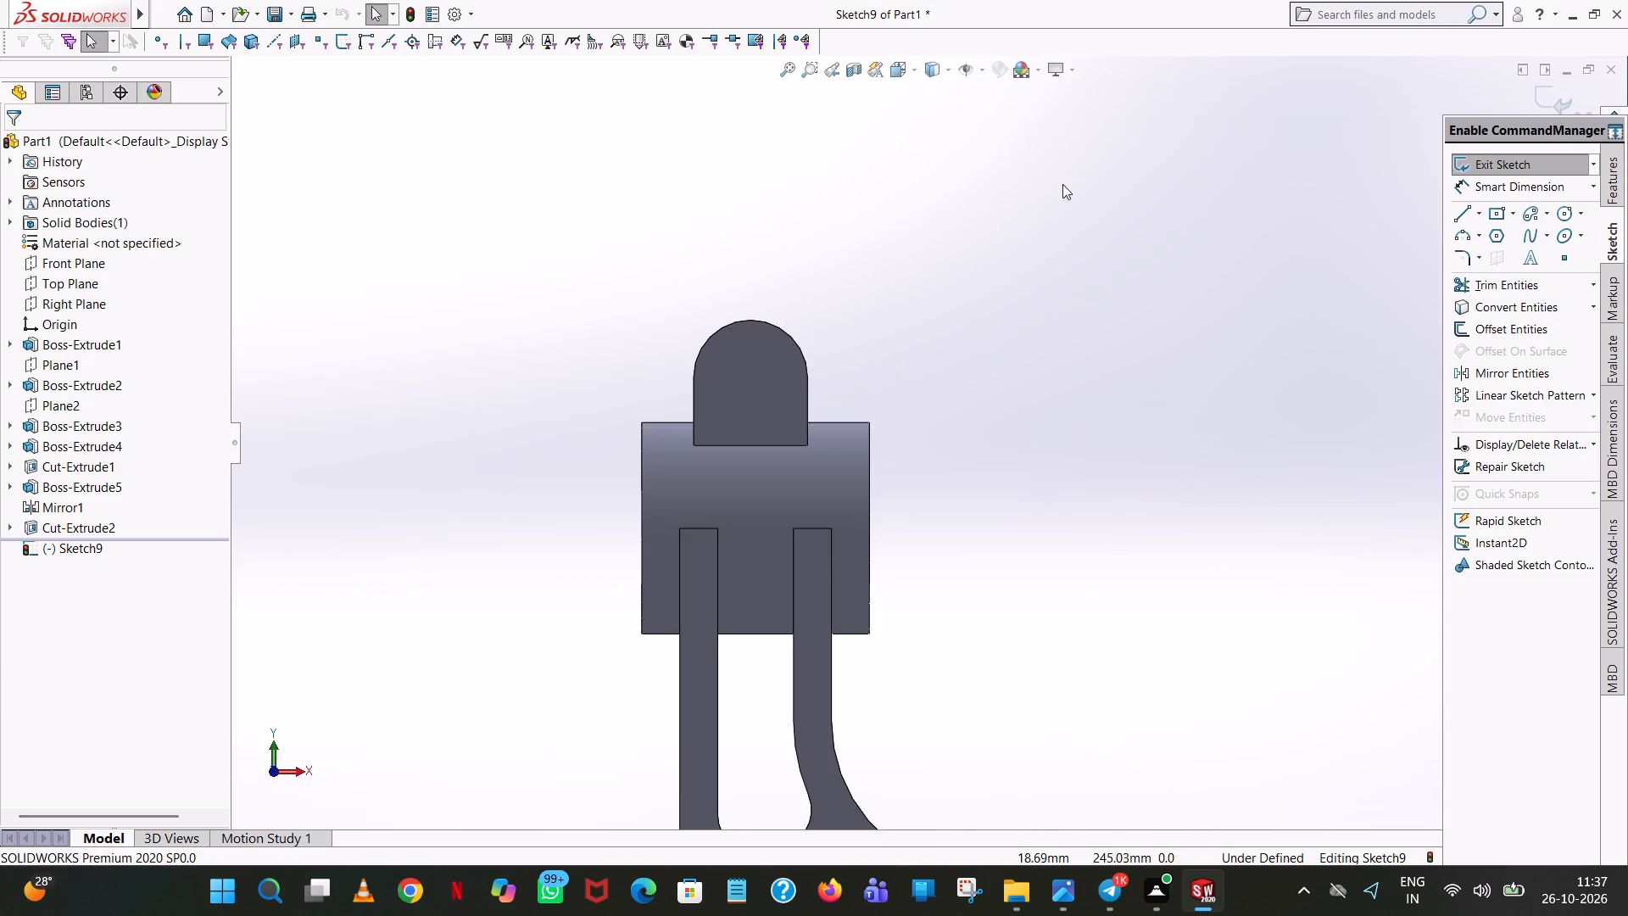
pyautogui.click(1568, 219)
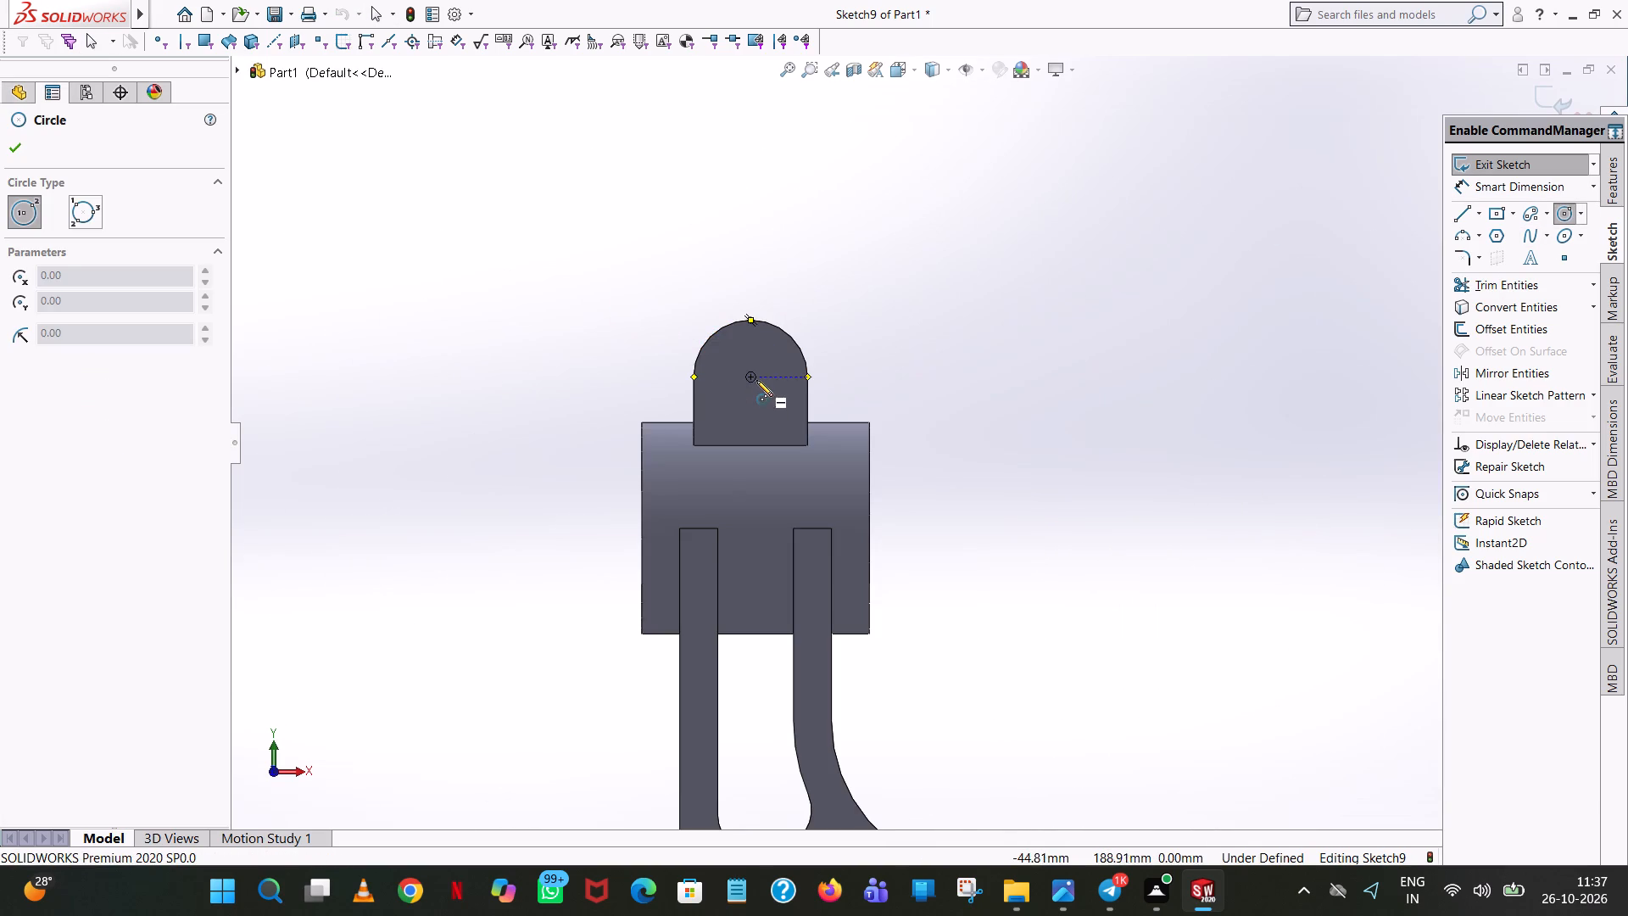
pyautogui.click(751, 378)
pyautogui.click(765, 353)
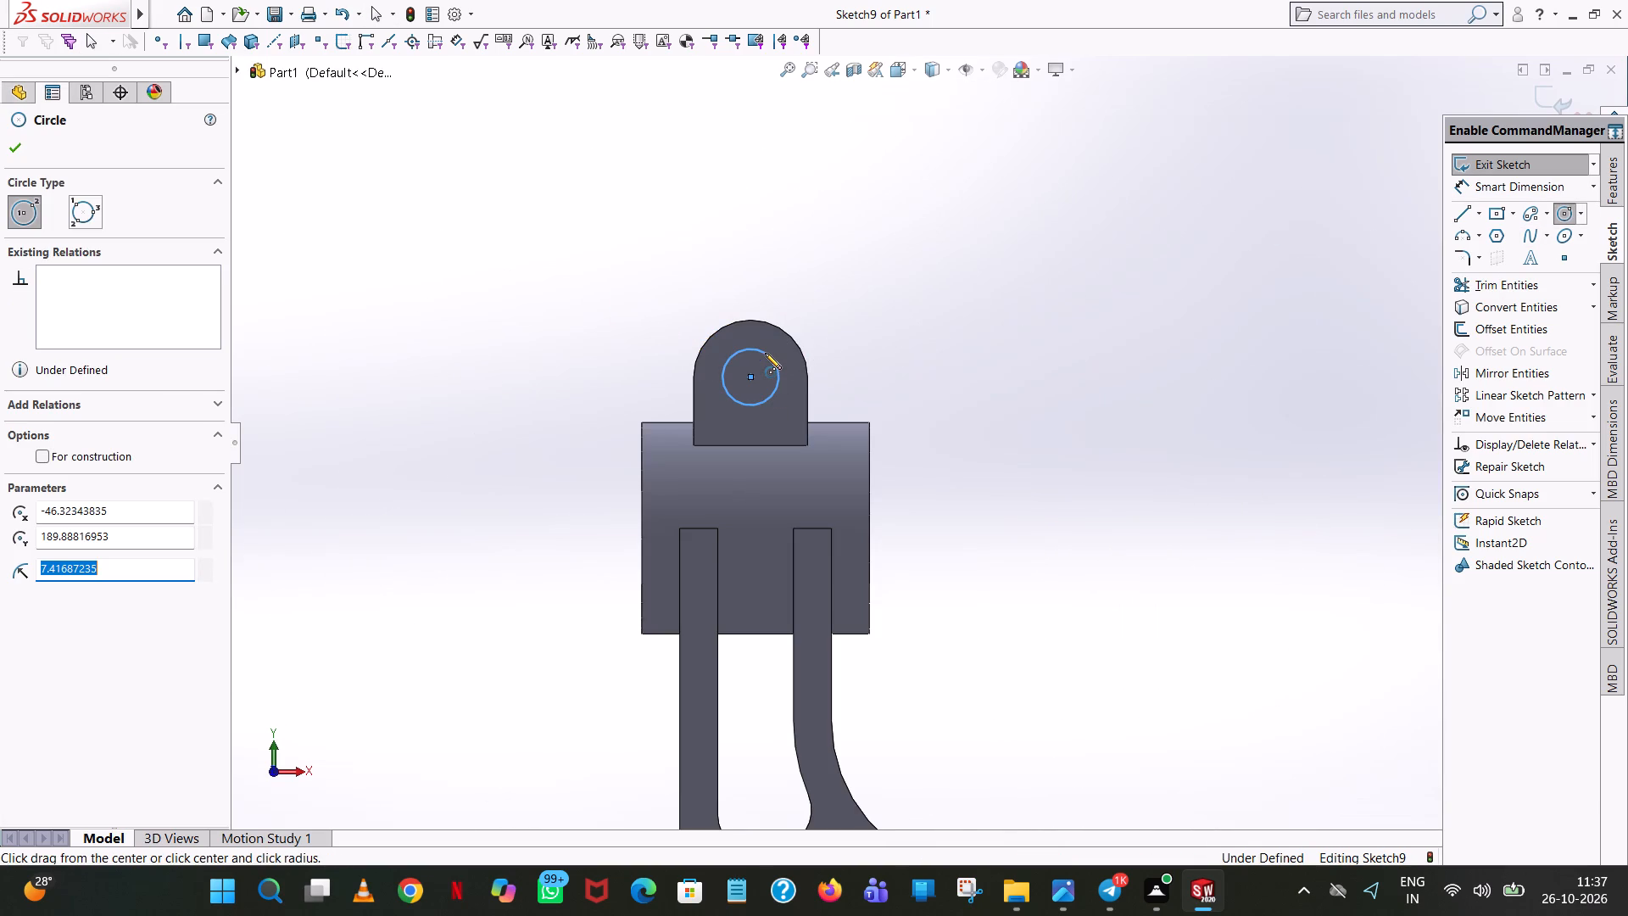
pyautogui.write('7.5')
pyautogui.press('Return')
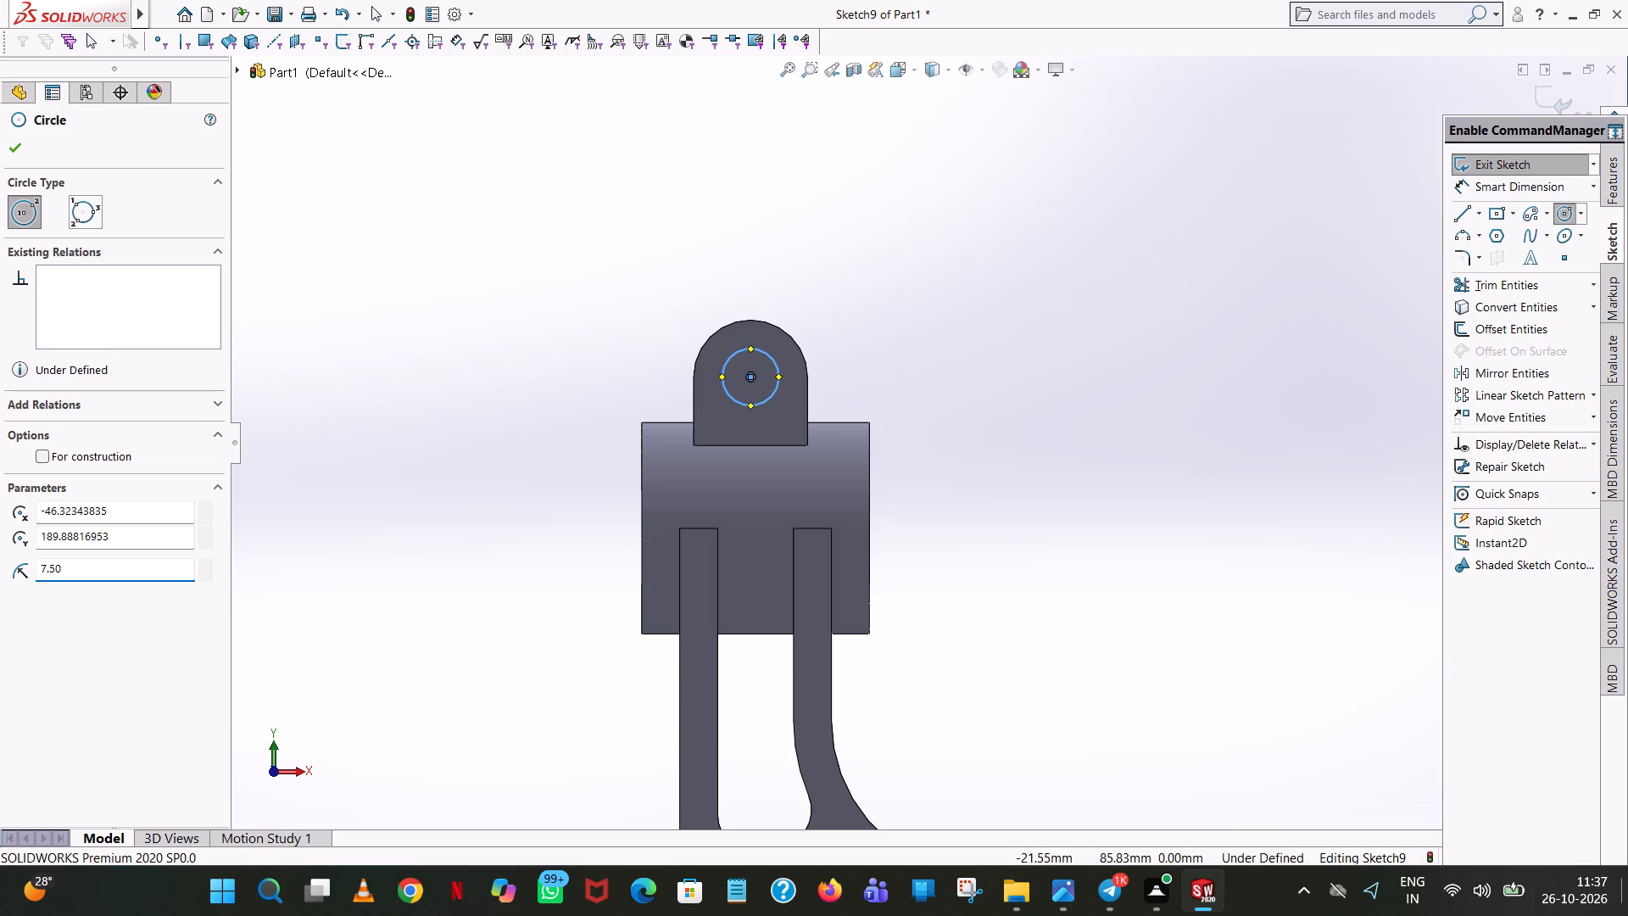
pyautogui.click(15, 131)
pyautogui.click(20, 152)
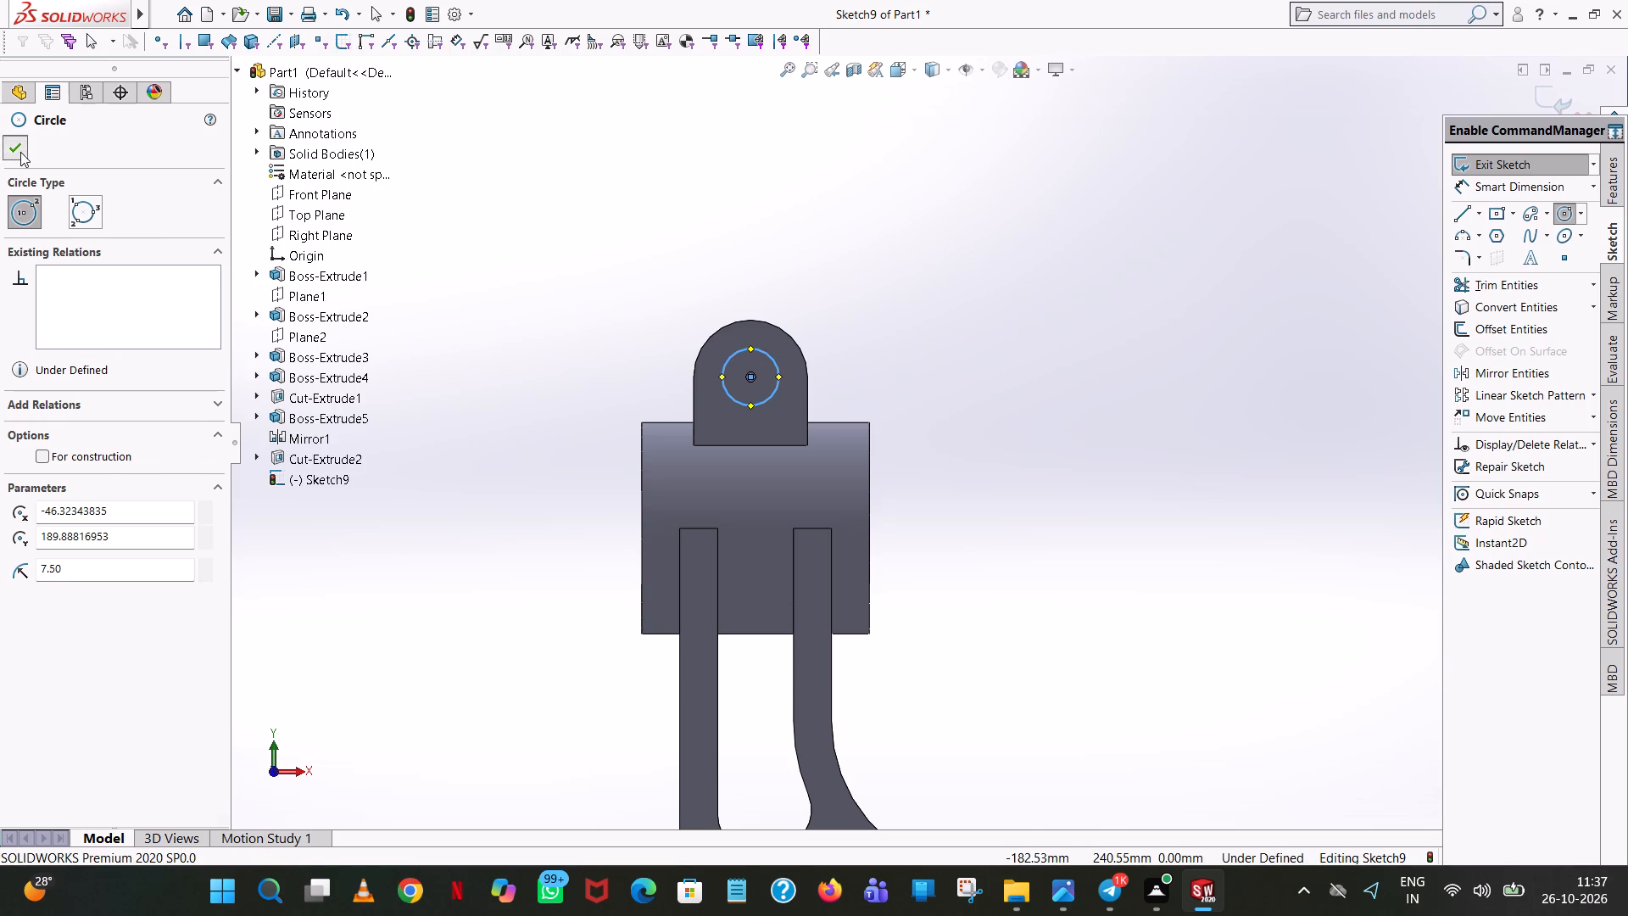
pyautogui.click(935, 362)
# Dimension the lug hole circle's diameter as 15 mm.
pyautogui.click(1584, 187)
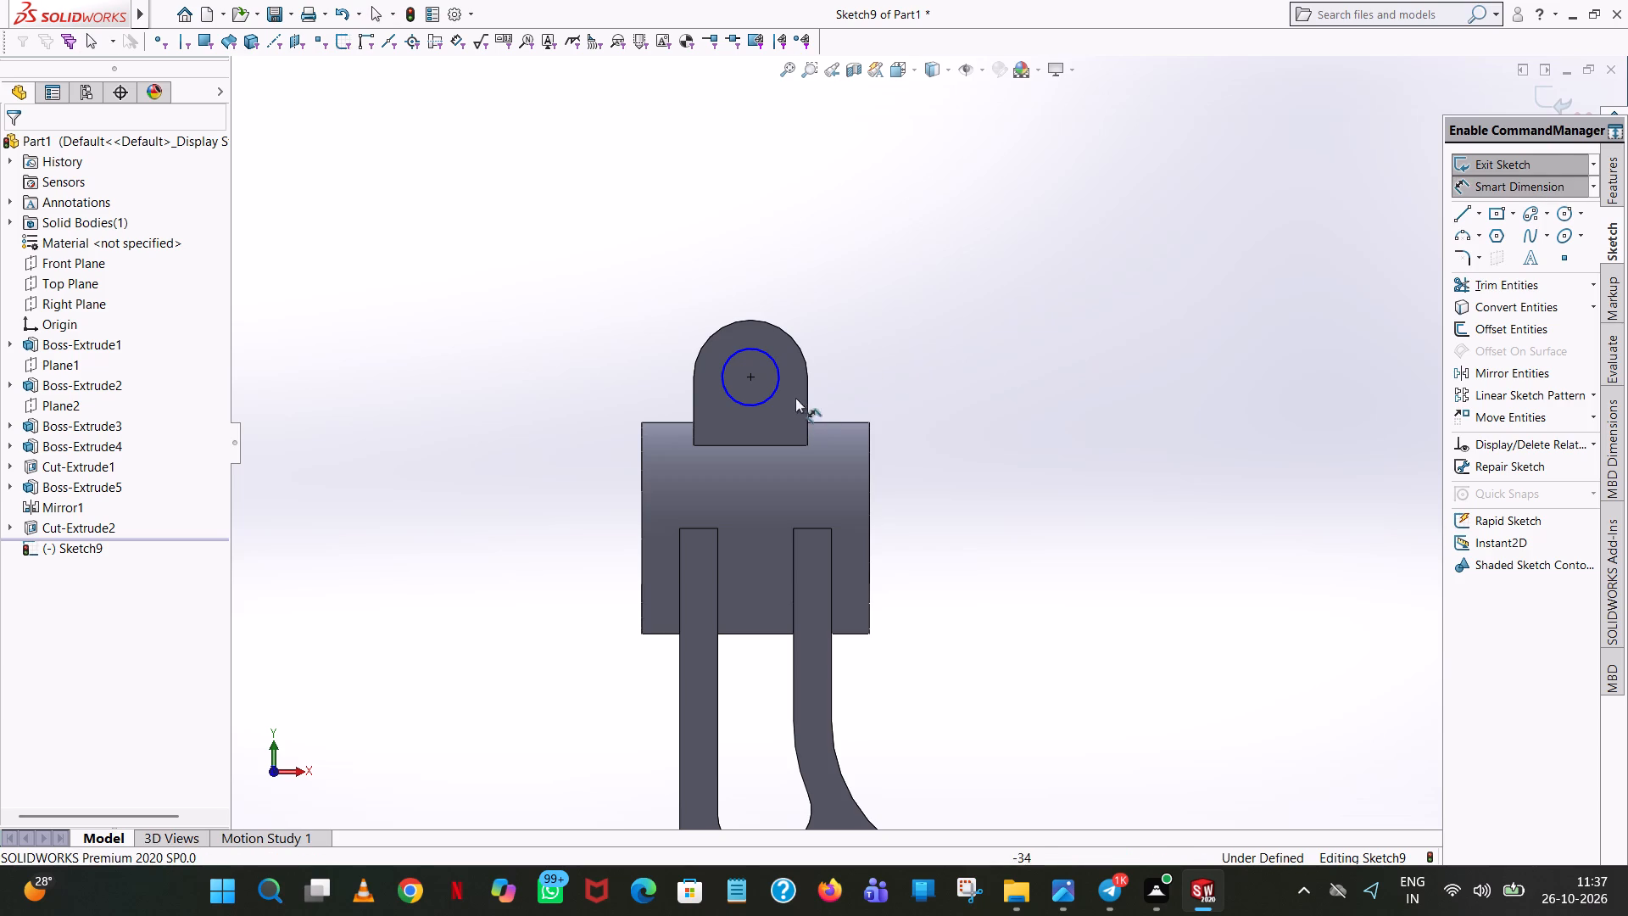
pyautogui.click(783, 383)
pyautogui.click(1208, 288)
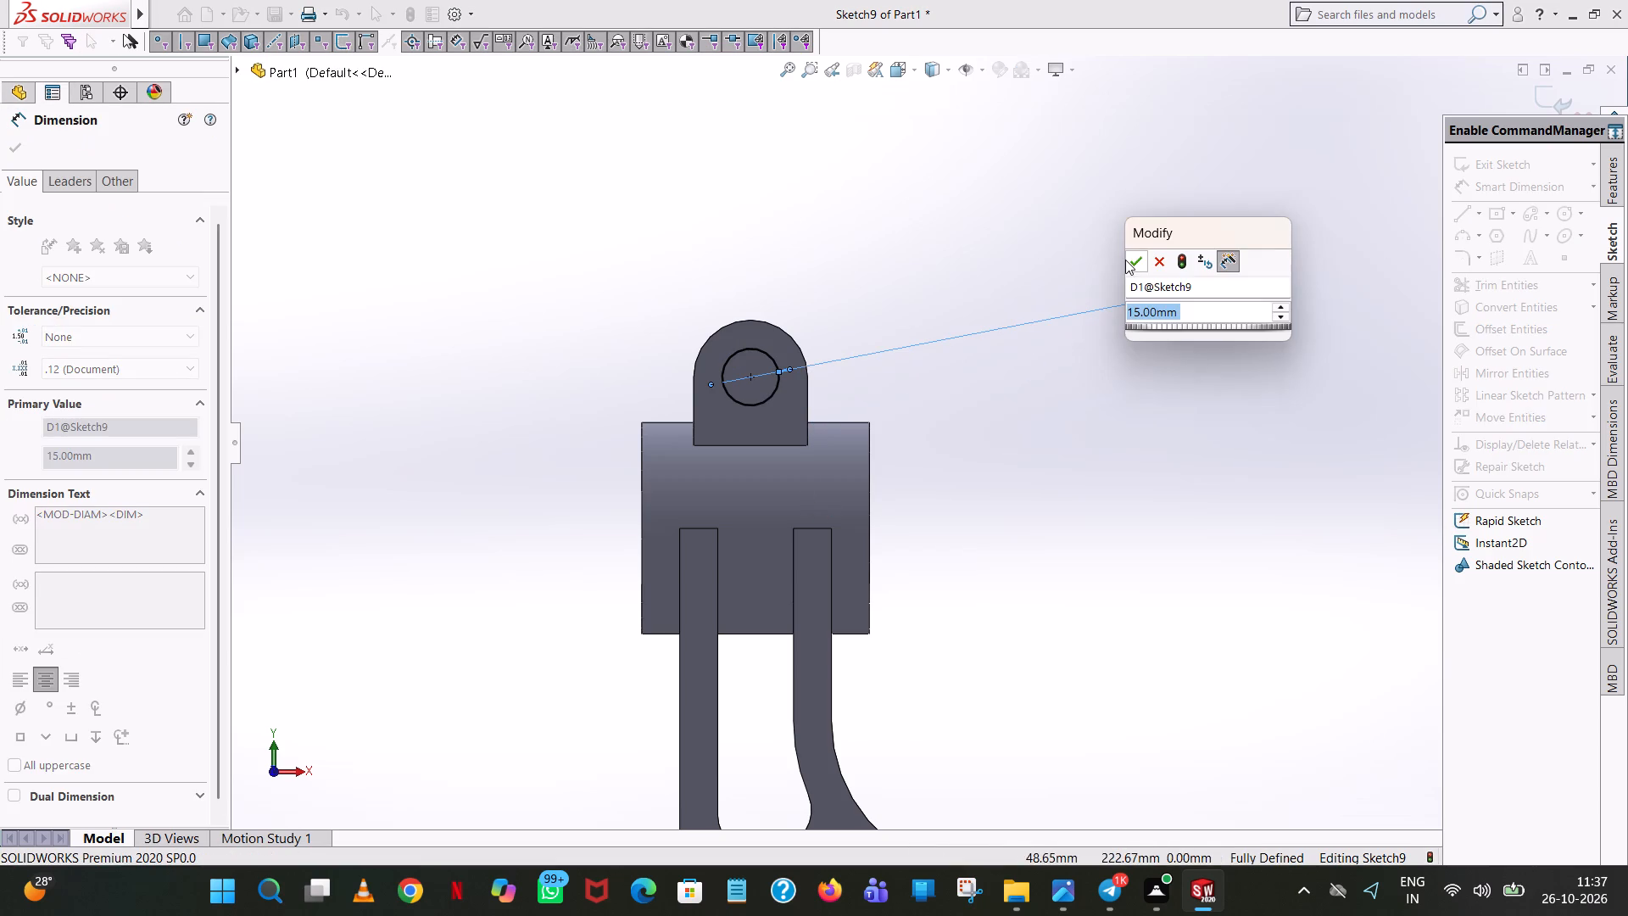
pyautogui.click(1125, 260)
pyautogui.click(1070, 205)
# Cut-extrude the 15 mm circle blind 89 mm through both clamping lugs.
pyautogui.click(1614, 182)
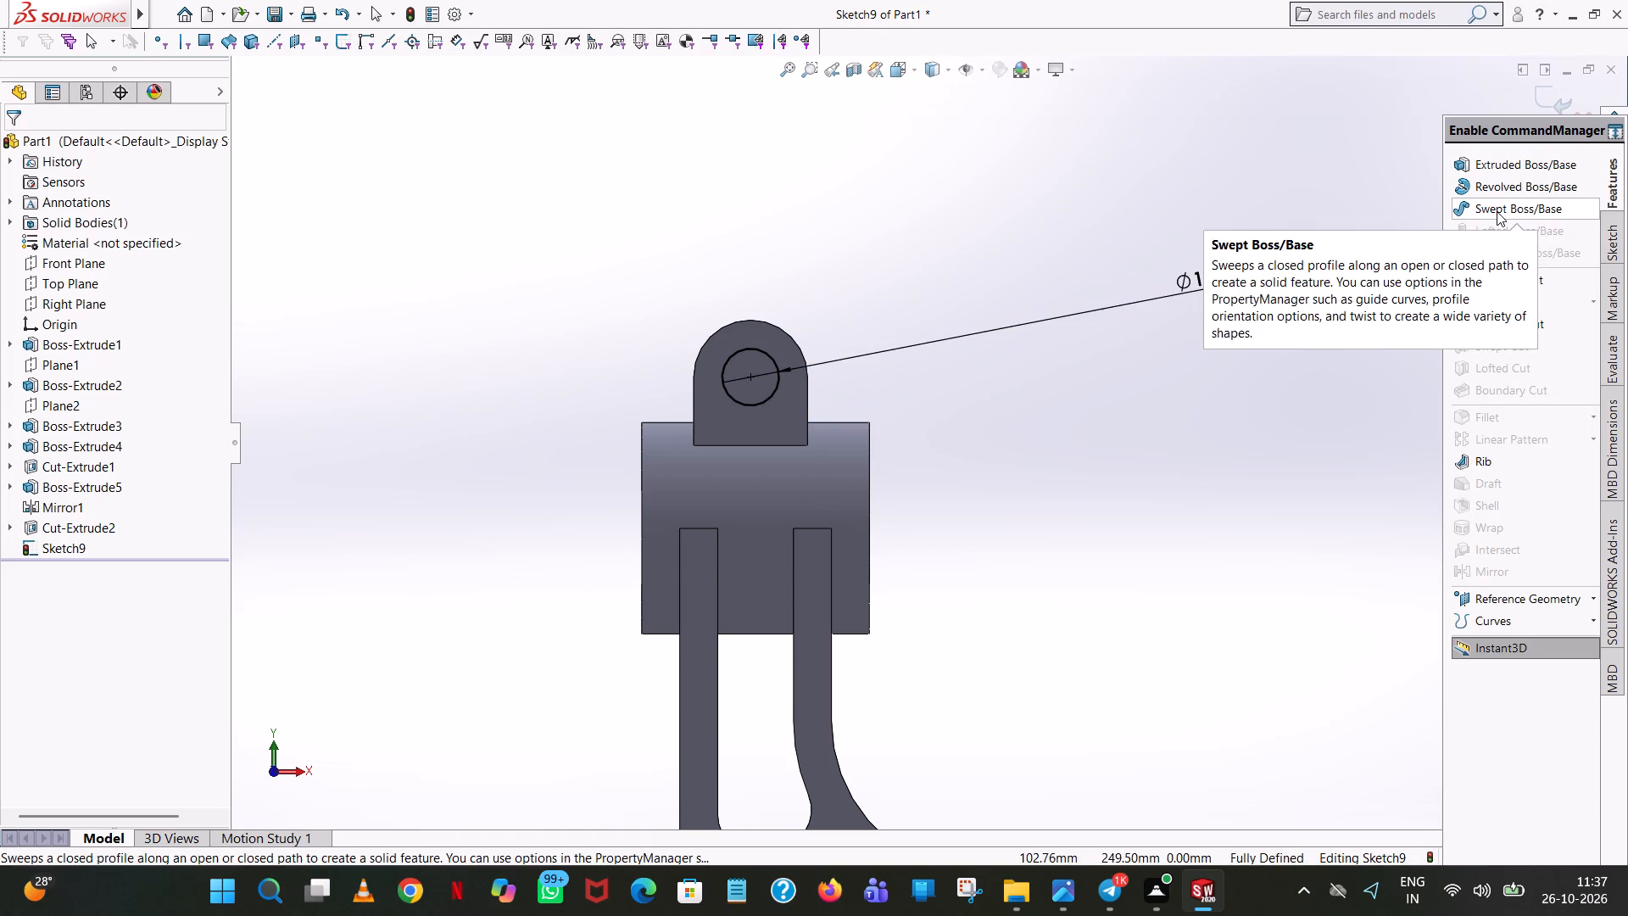
pyautogui.doubleClick(1469, 268)
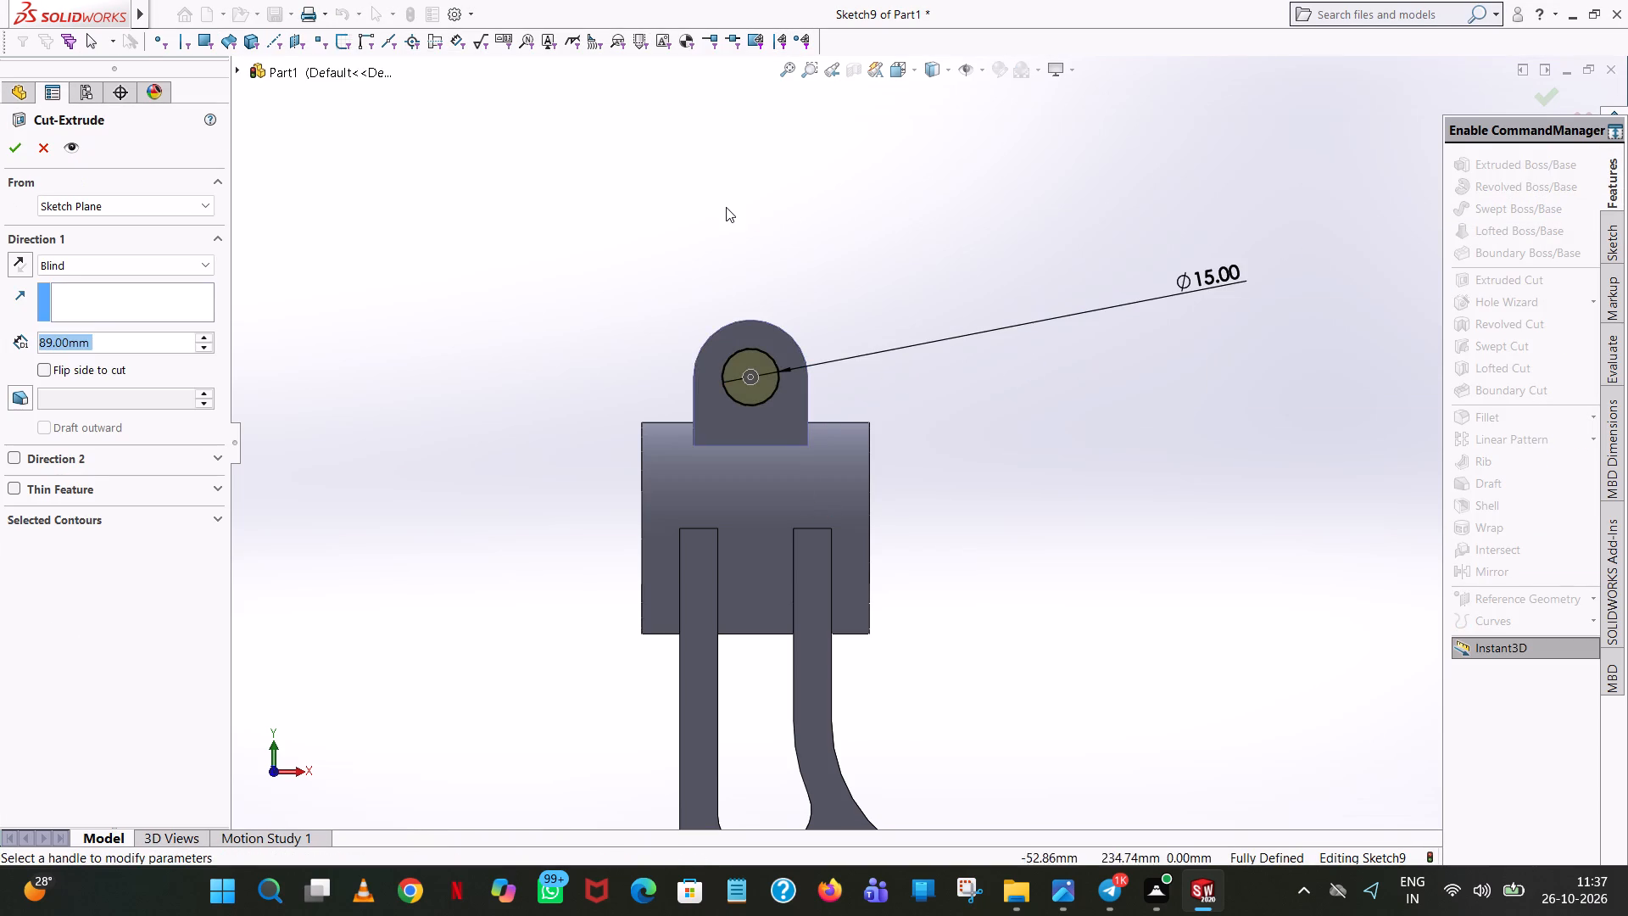
pyautogui.moveTo(726, 207); pyautogui.dragTo(970, 301, button='middle')
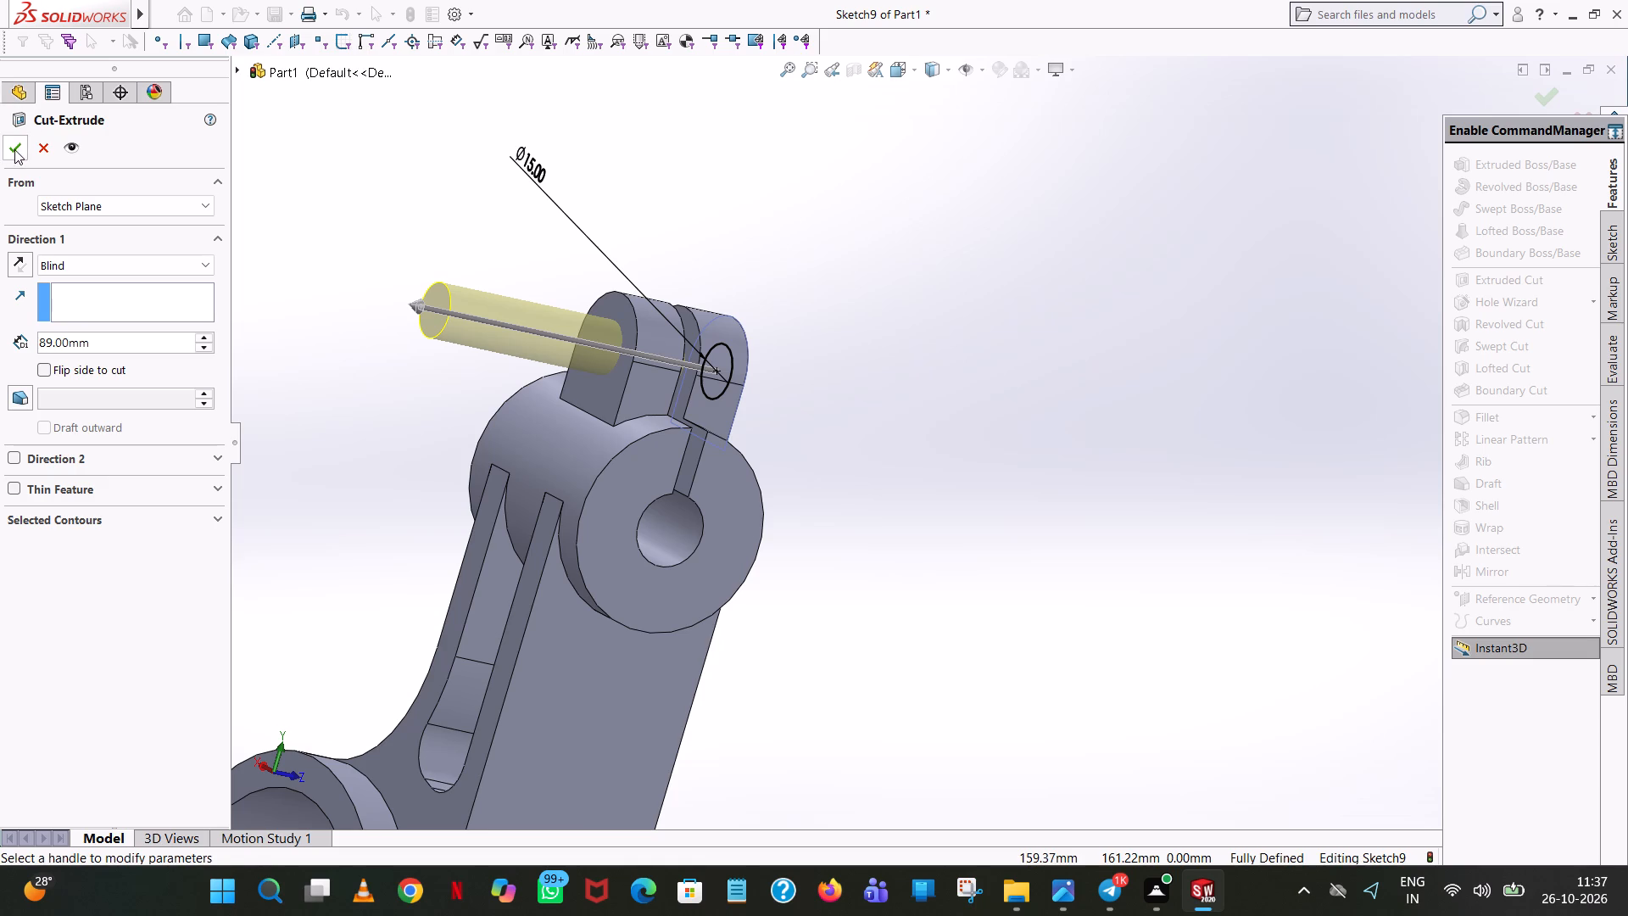
pyautogui.click(14, 149)
pyautogui.click(794, 237)
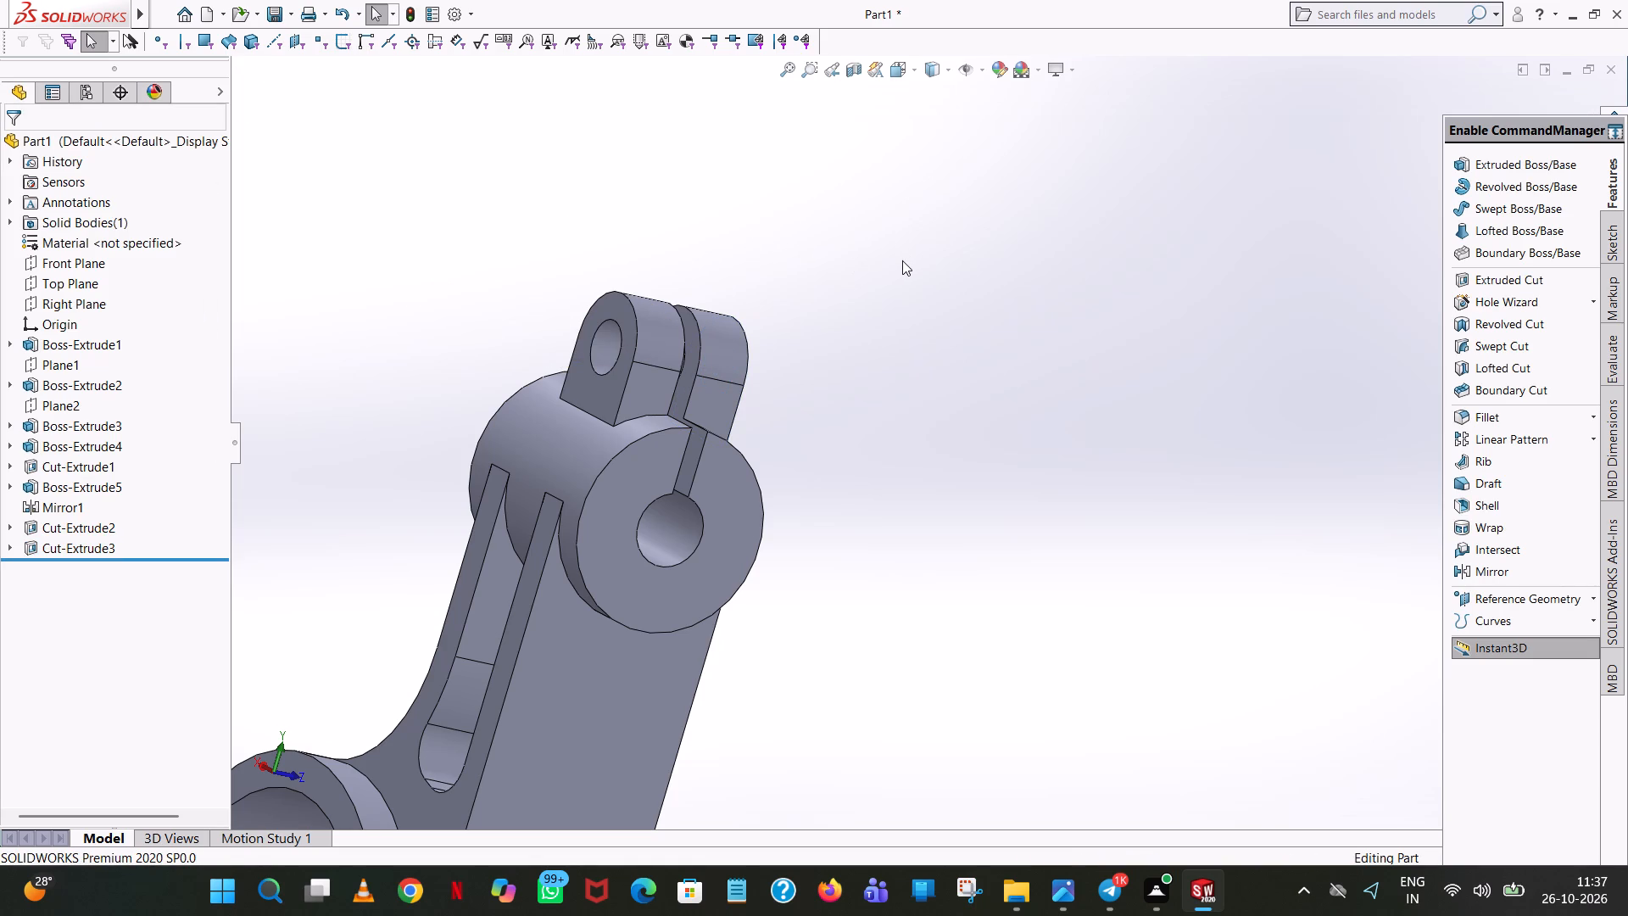
# Start an extruded-cut sketch on the lower -X cylinder's +Z end face and draw a concentric circle of 10 mm radius.
pyautogui.scroll(1, 1175, 194)
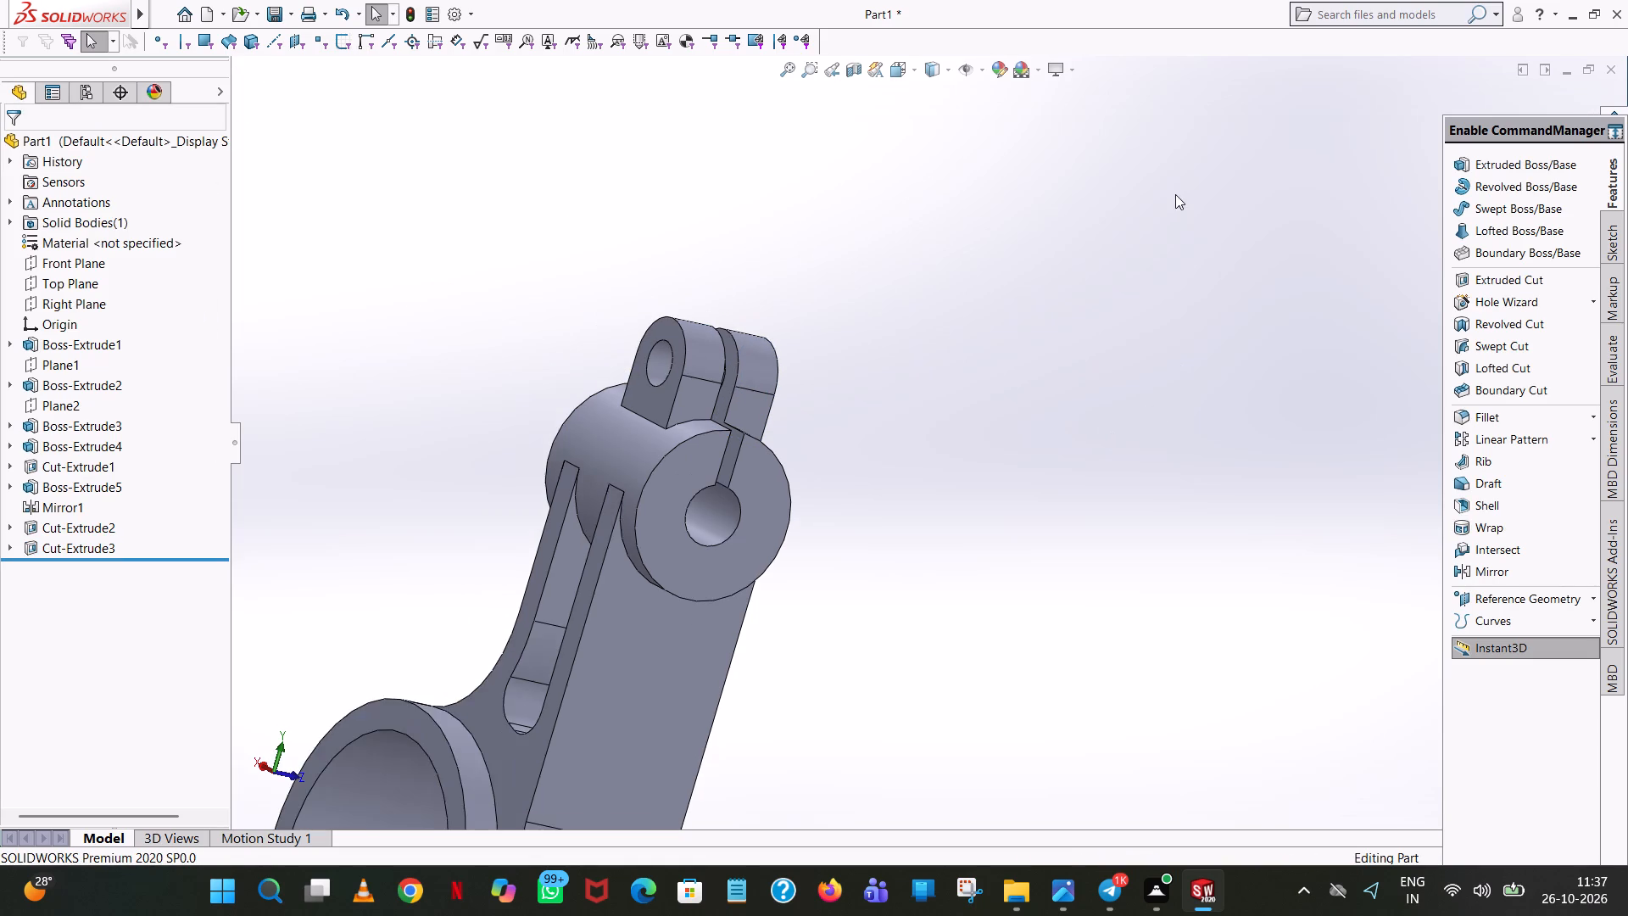
pyautogui.moveTo(1175, 194); pyautogui.dragTo(1079, 172, button='middle')
pyautogui.scroll(5, 989, 434)
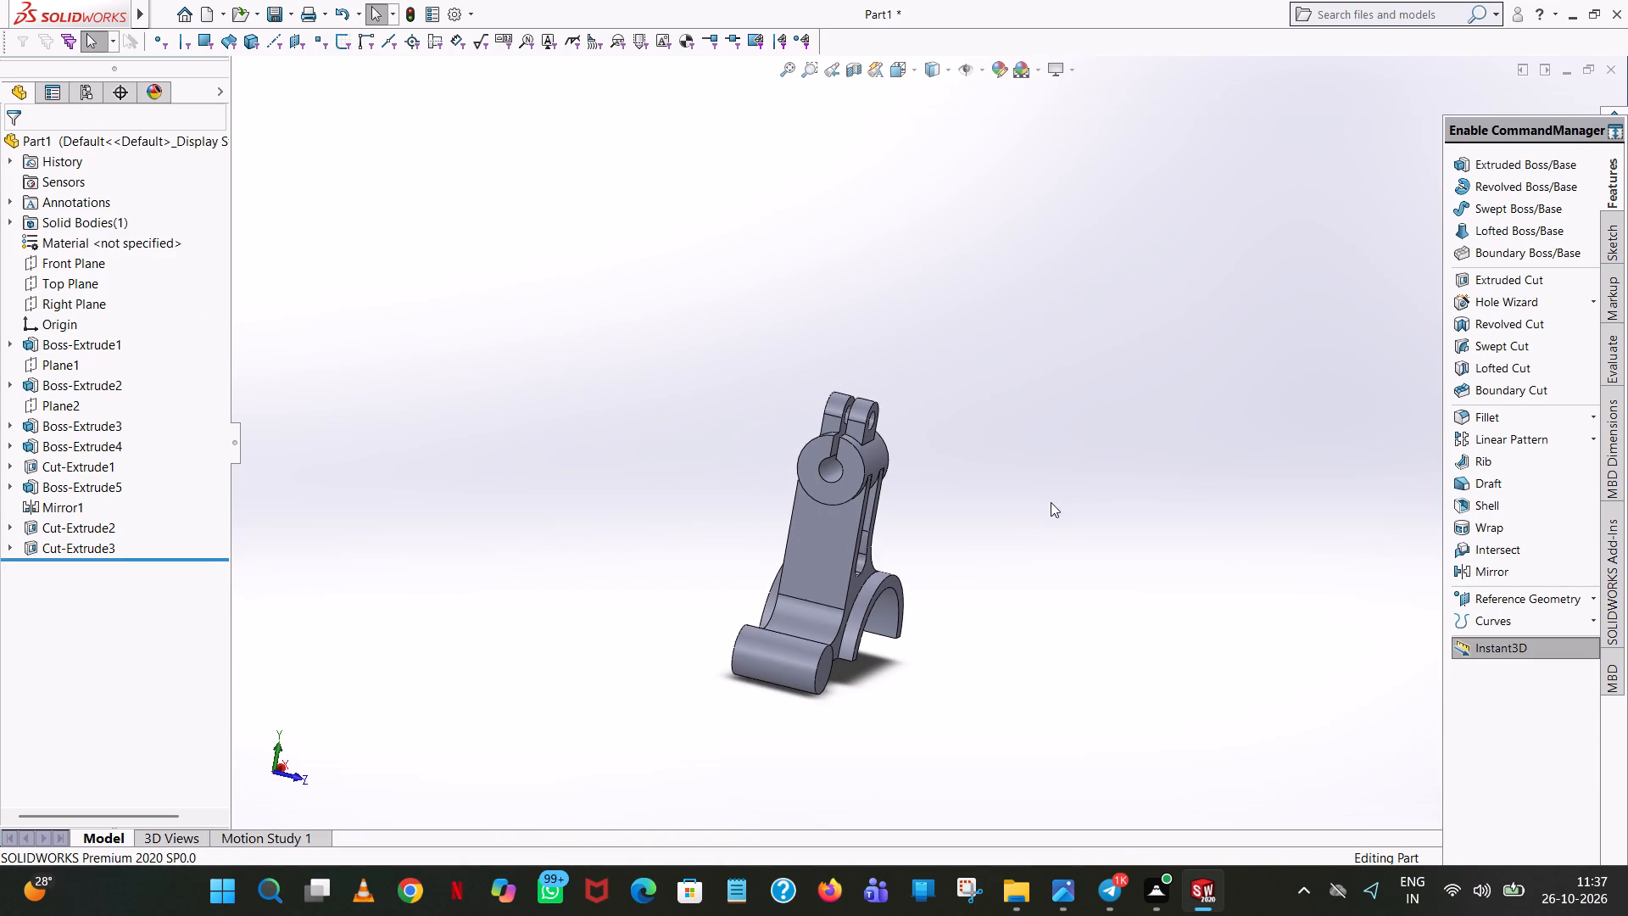
pyautogui.scroll(1, 865, 583)
pyautogui.moveTo(813, 579); pyautogui.dragTo(748, 526, button='middle')
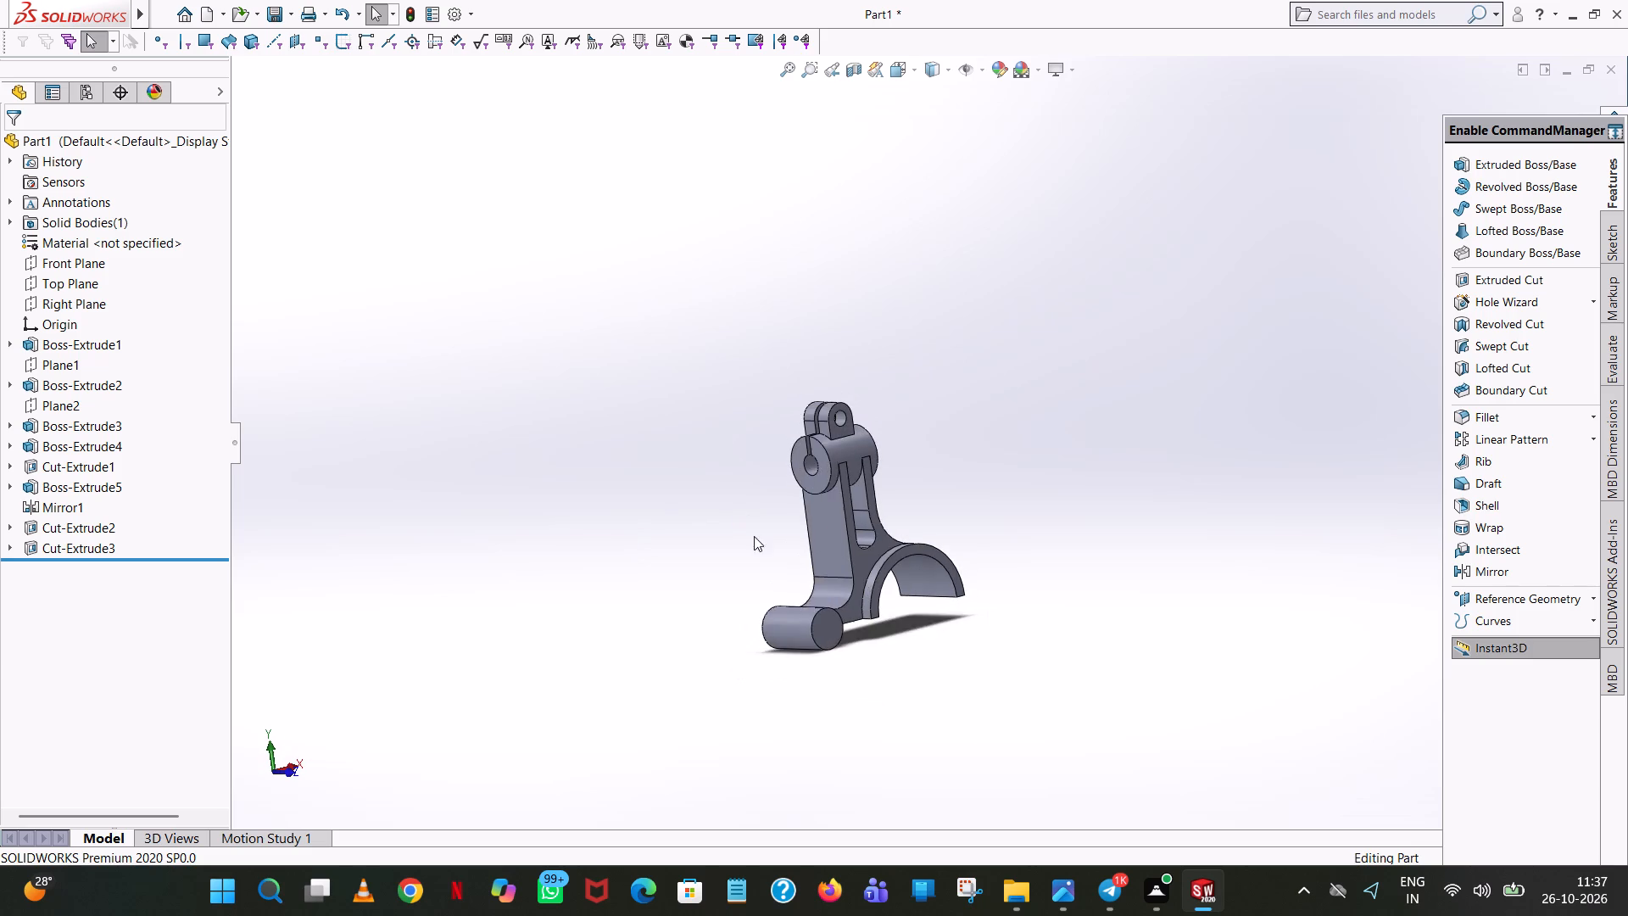
pyautogui.scroll(1, 828, 602)
pyautogui.scroll(-7, 861, 582)
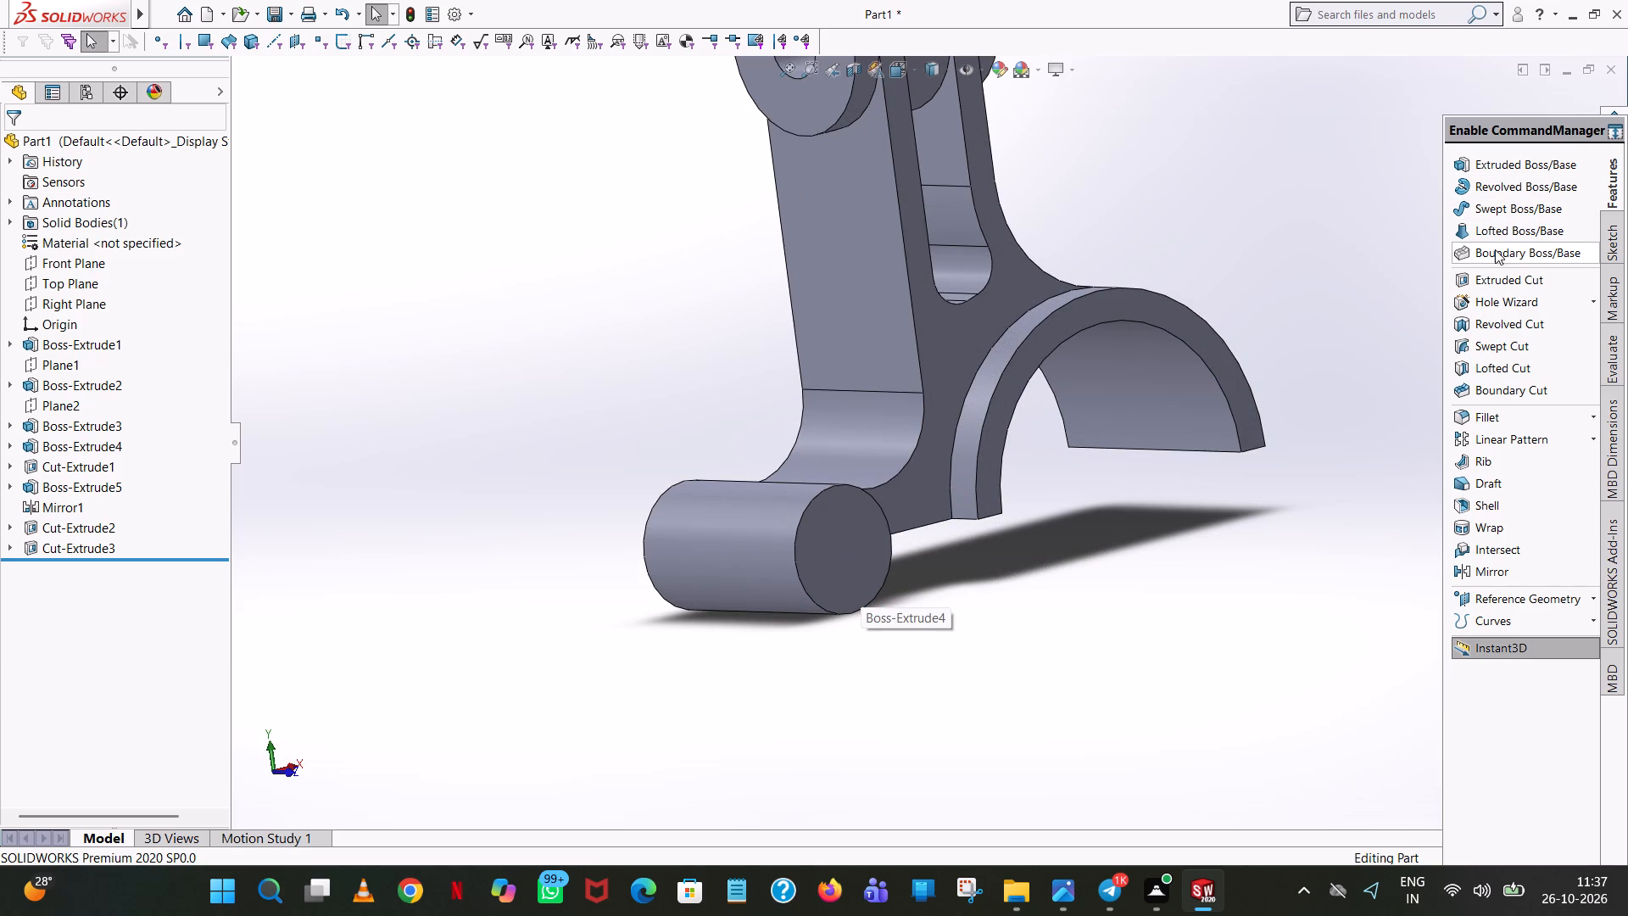
pyautogui.click(1495, 277)
pyautogui.click(845, 540)
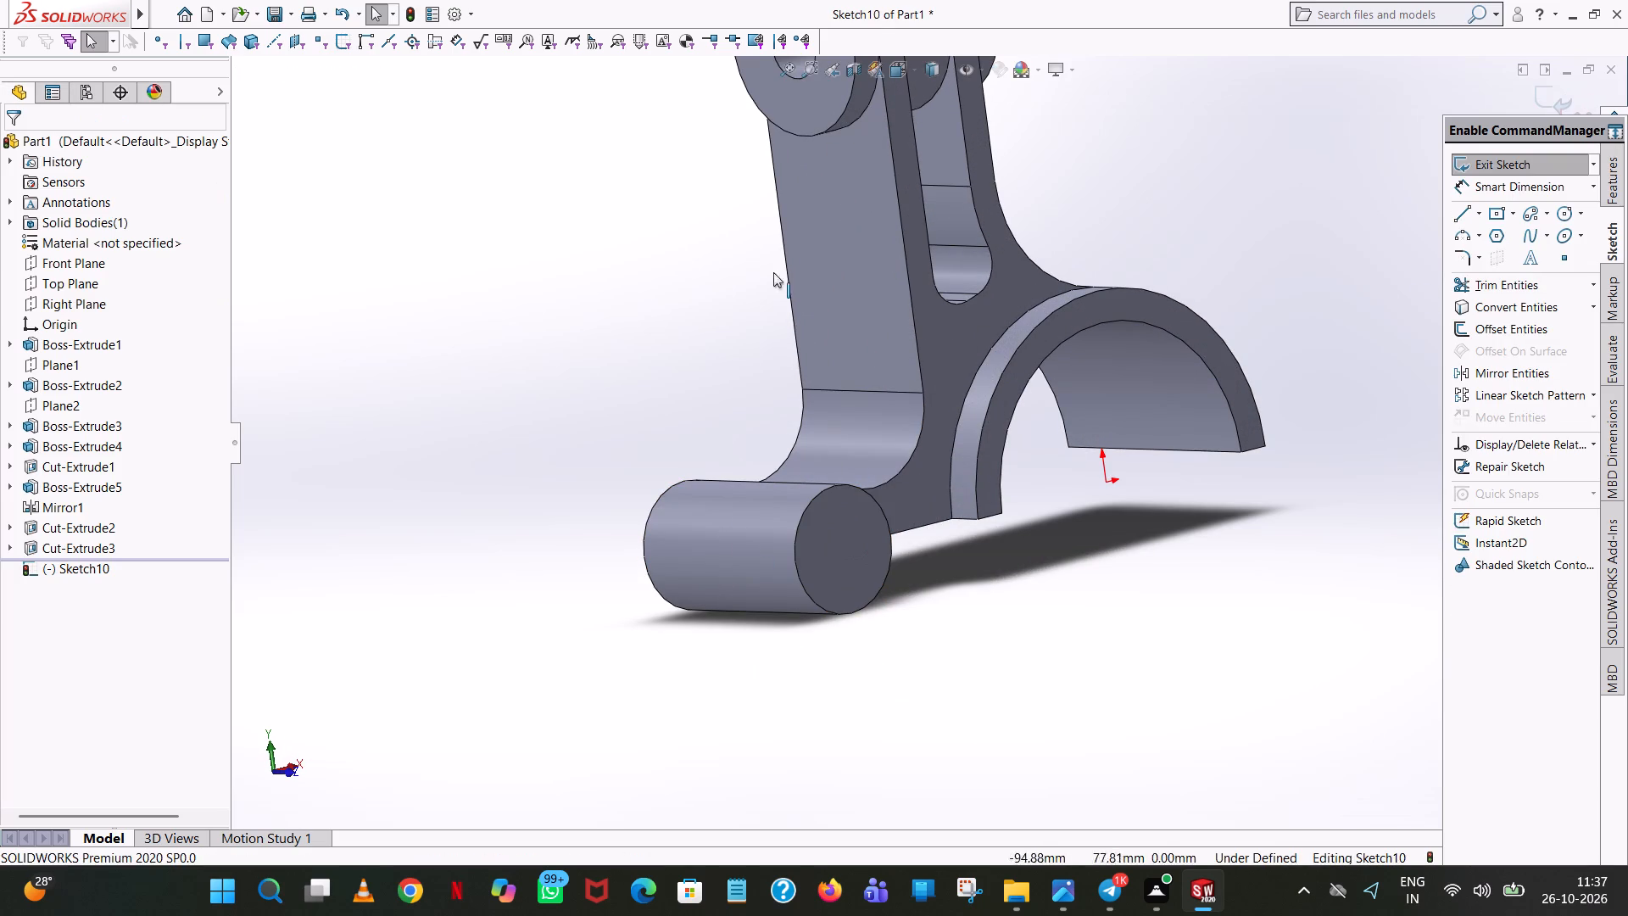
pyautogui.click(919, 66)
pyautogui.click(1000, 160)
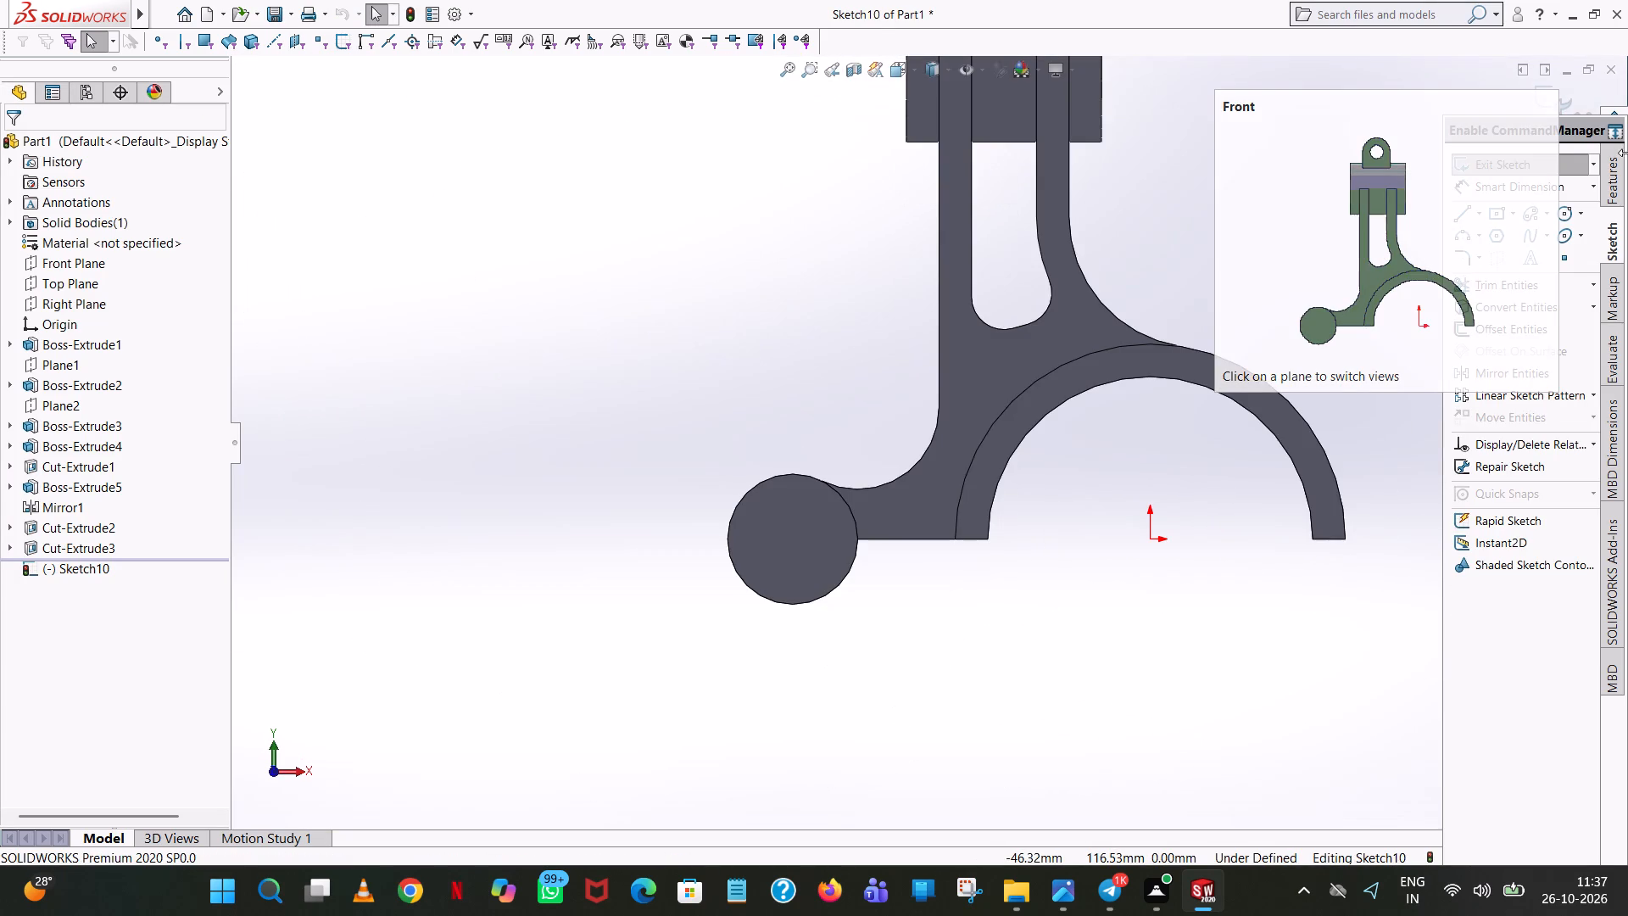
pyautogui.click(1560, 217)
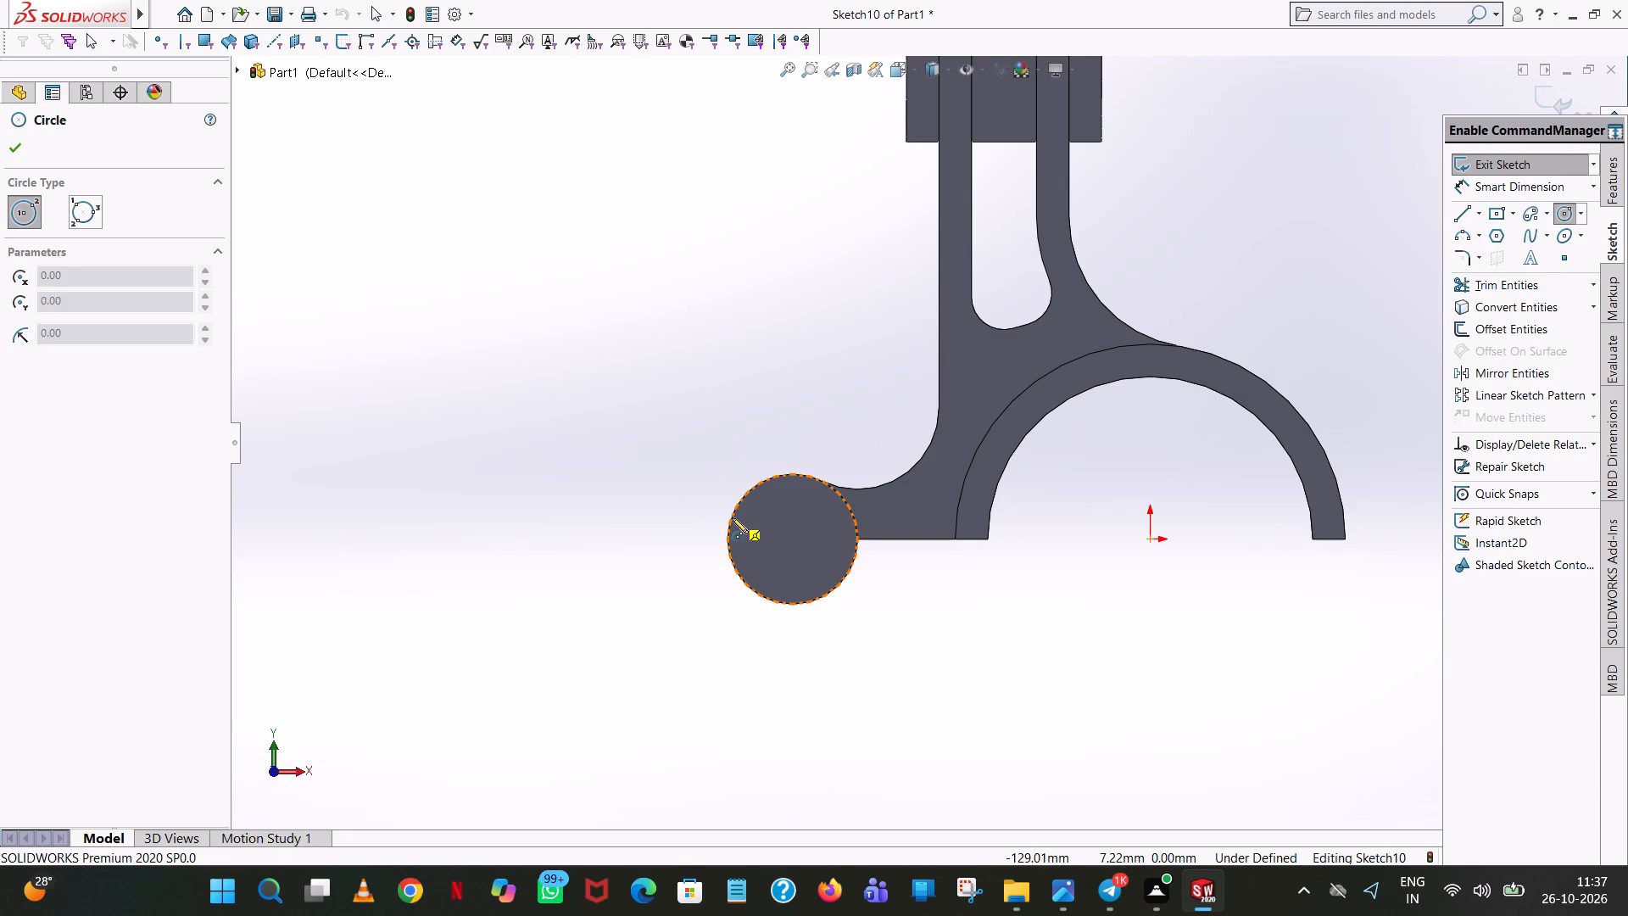
pyautogui.click(791, 542)
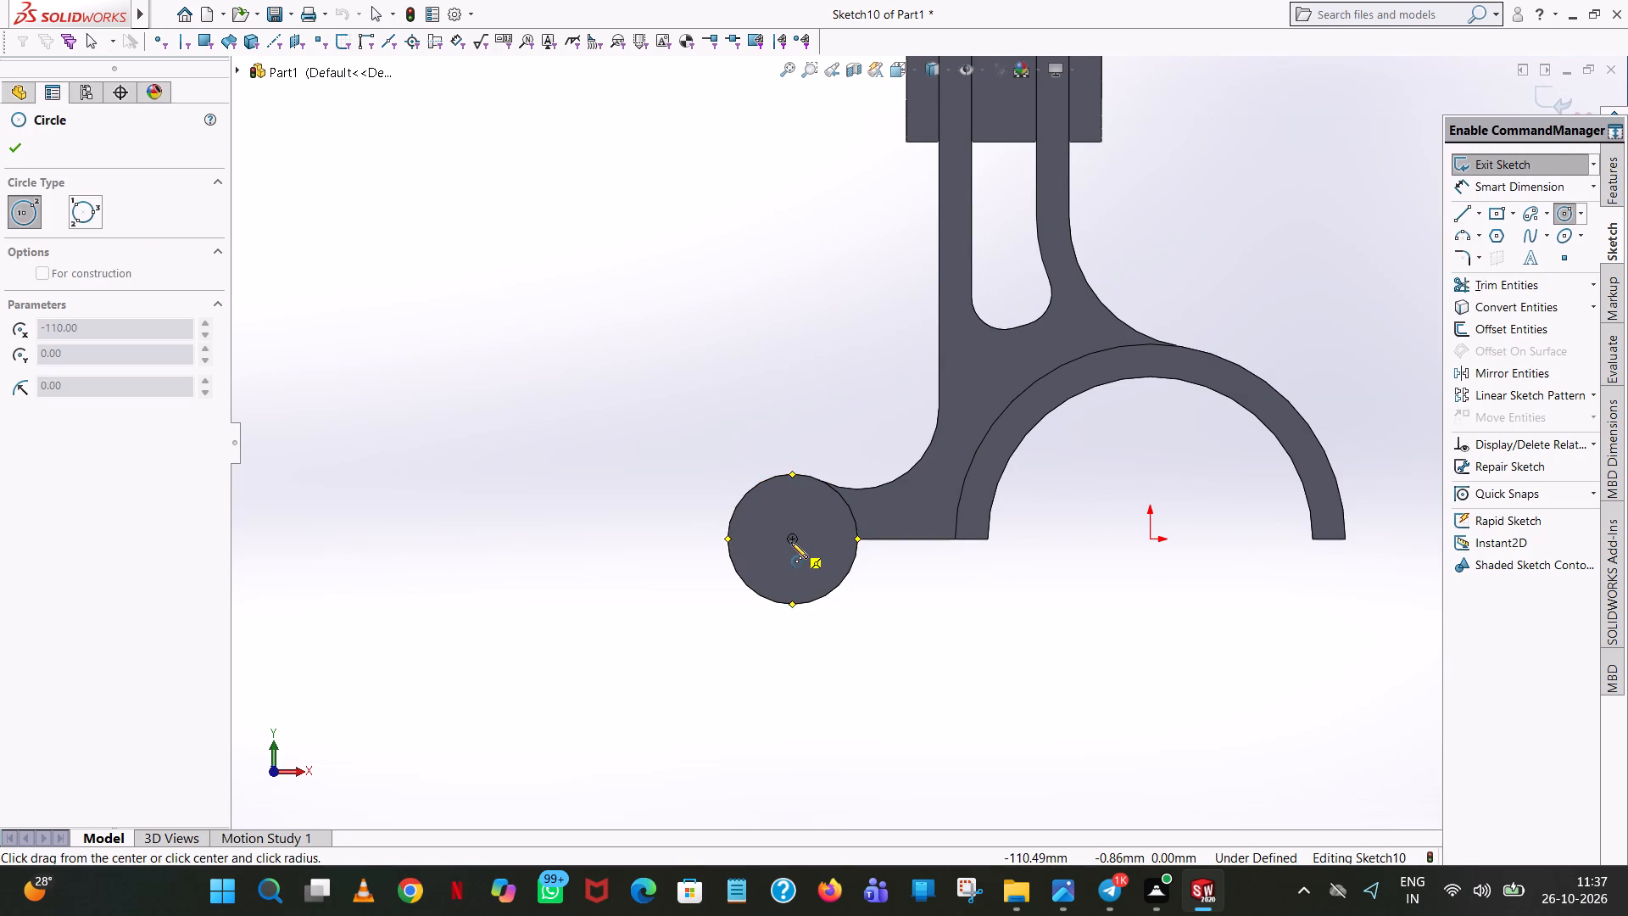
pyautogui.click(836, 507)
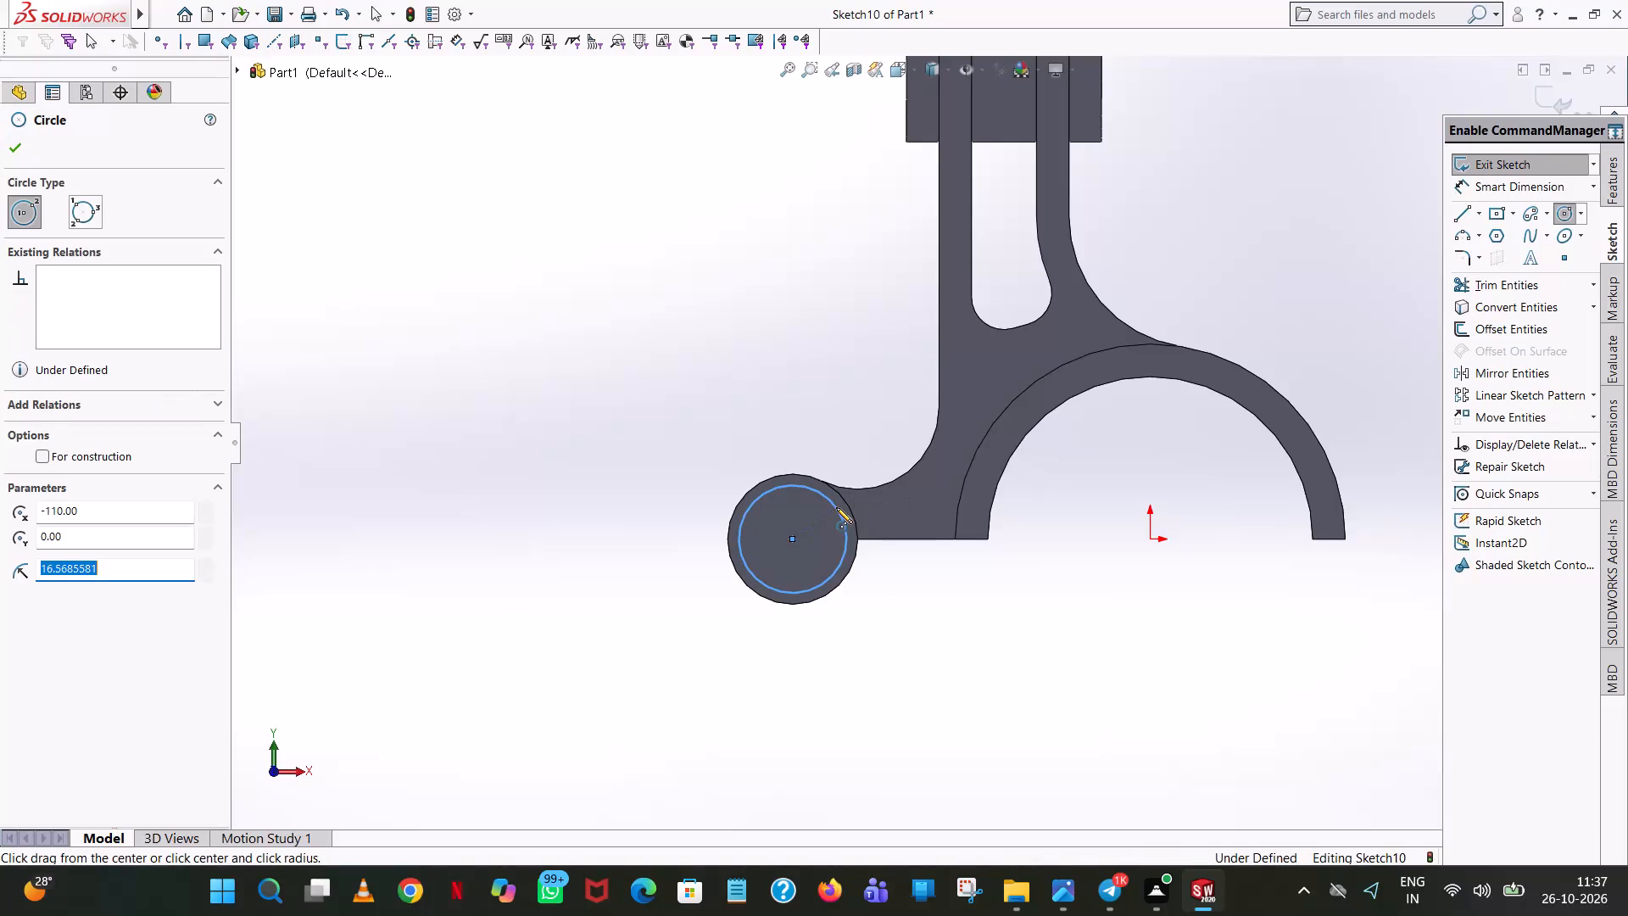
pyautogui.write('10')
pyautogui.press('Return')
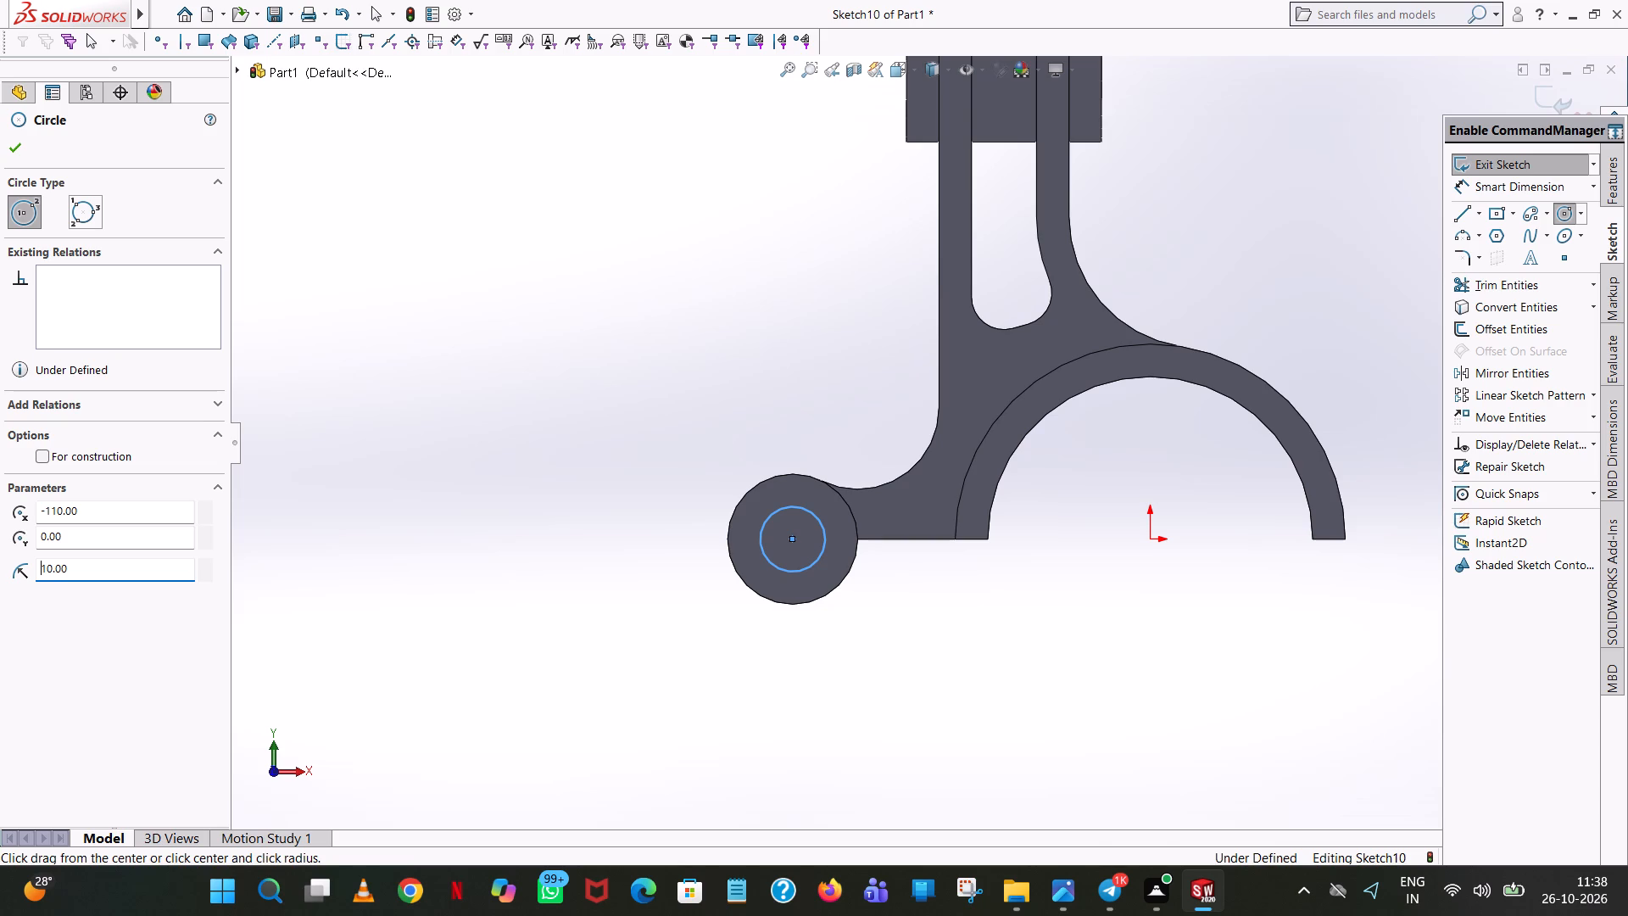
pyautogui.click(7, 147)
pyautogui.click(596, 249)
# Dimension the lower cylinder's hole circle with a 20 mm diameter.
pyautogui.click(1524, 196)
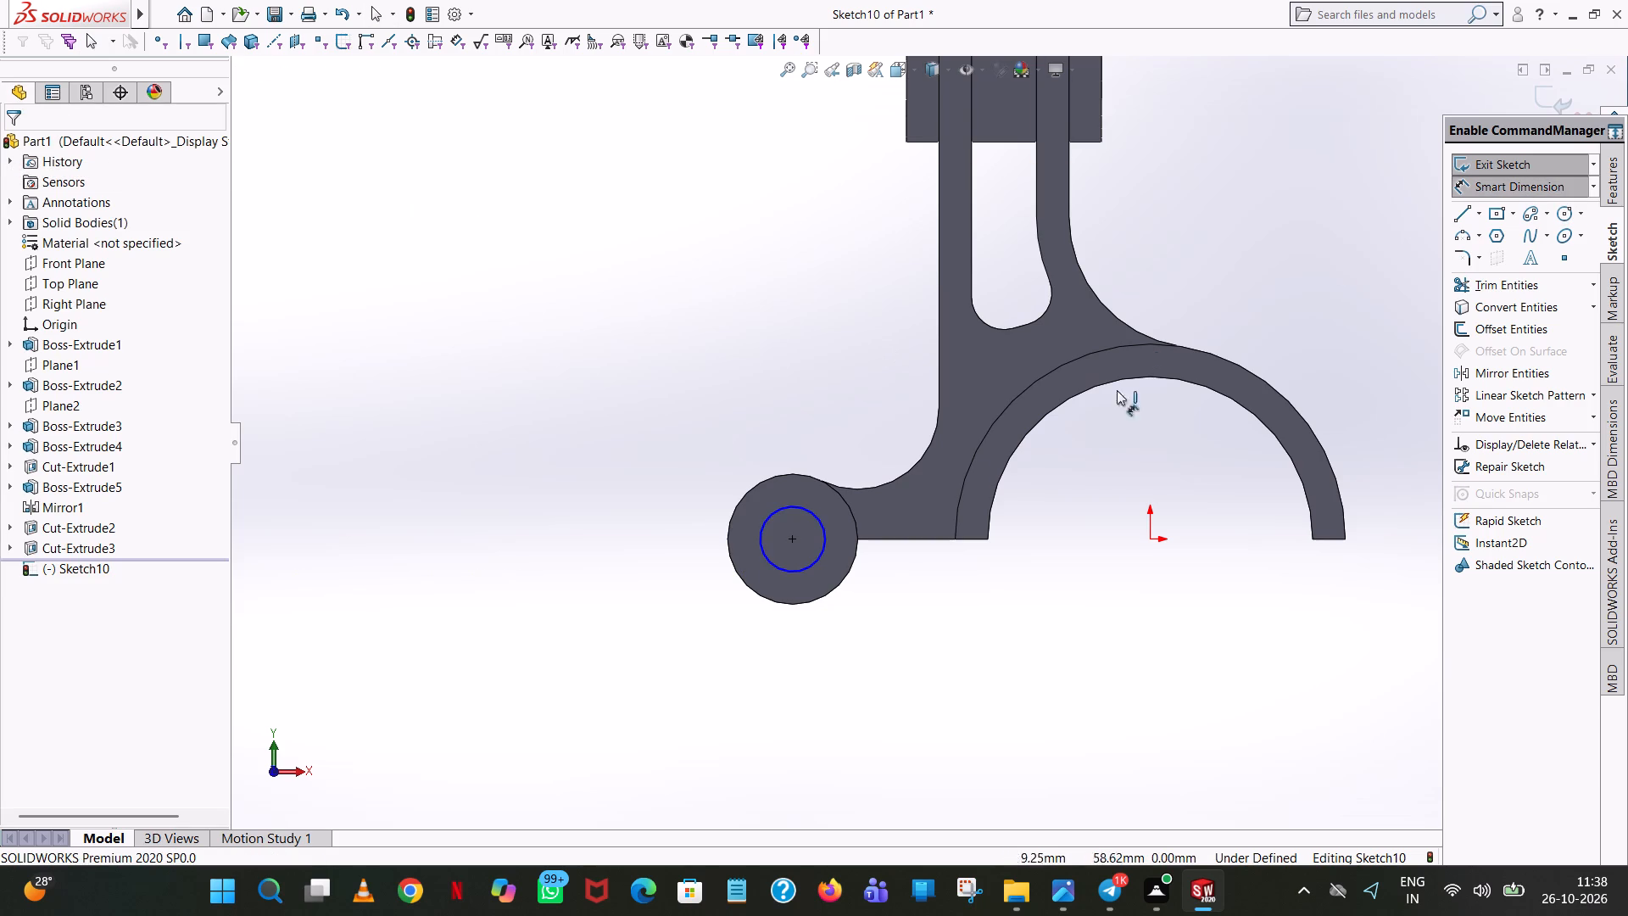
pyautogui.click(789, 571)
pyautogui.click(474, 421)
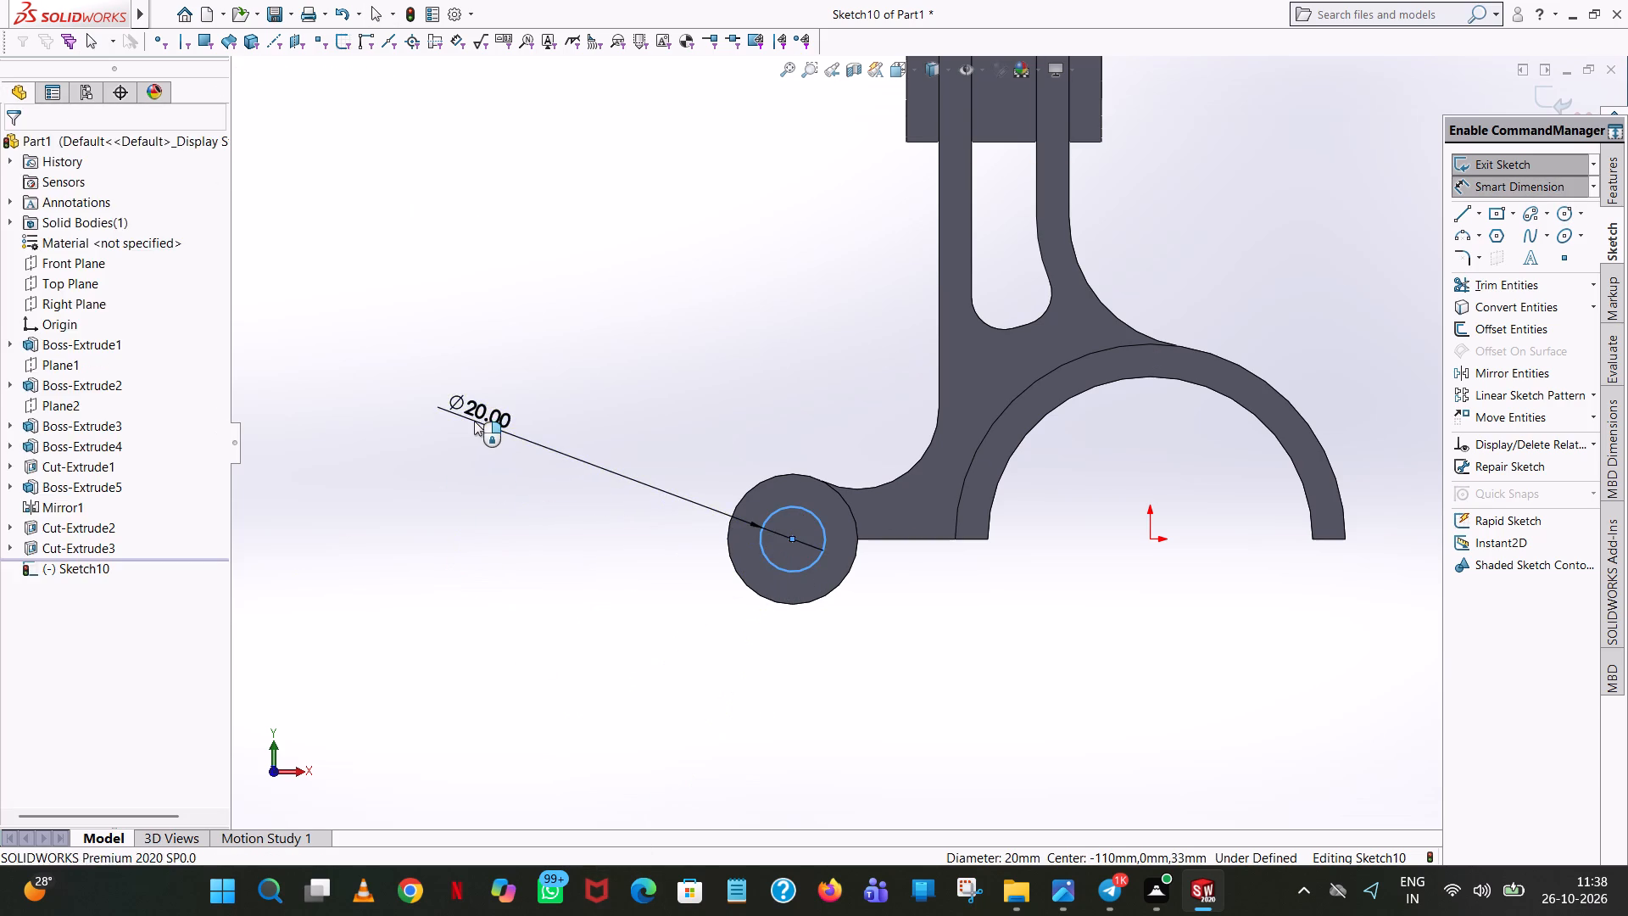
pyautogui.click(395, 396)
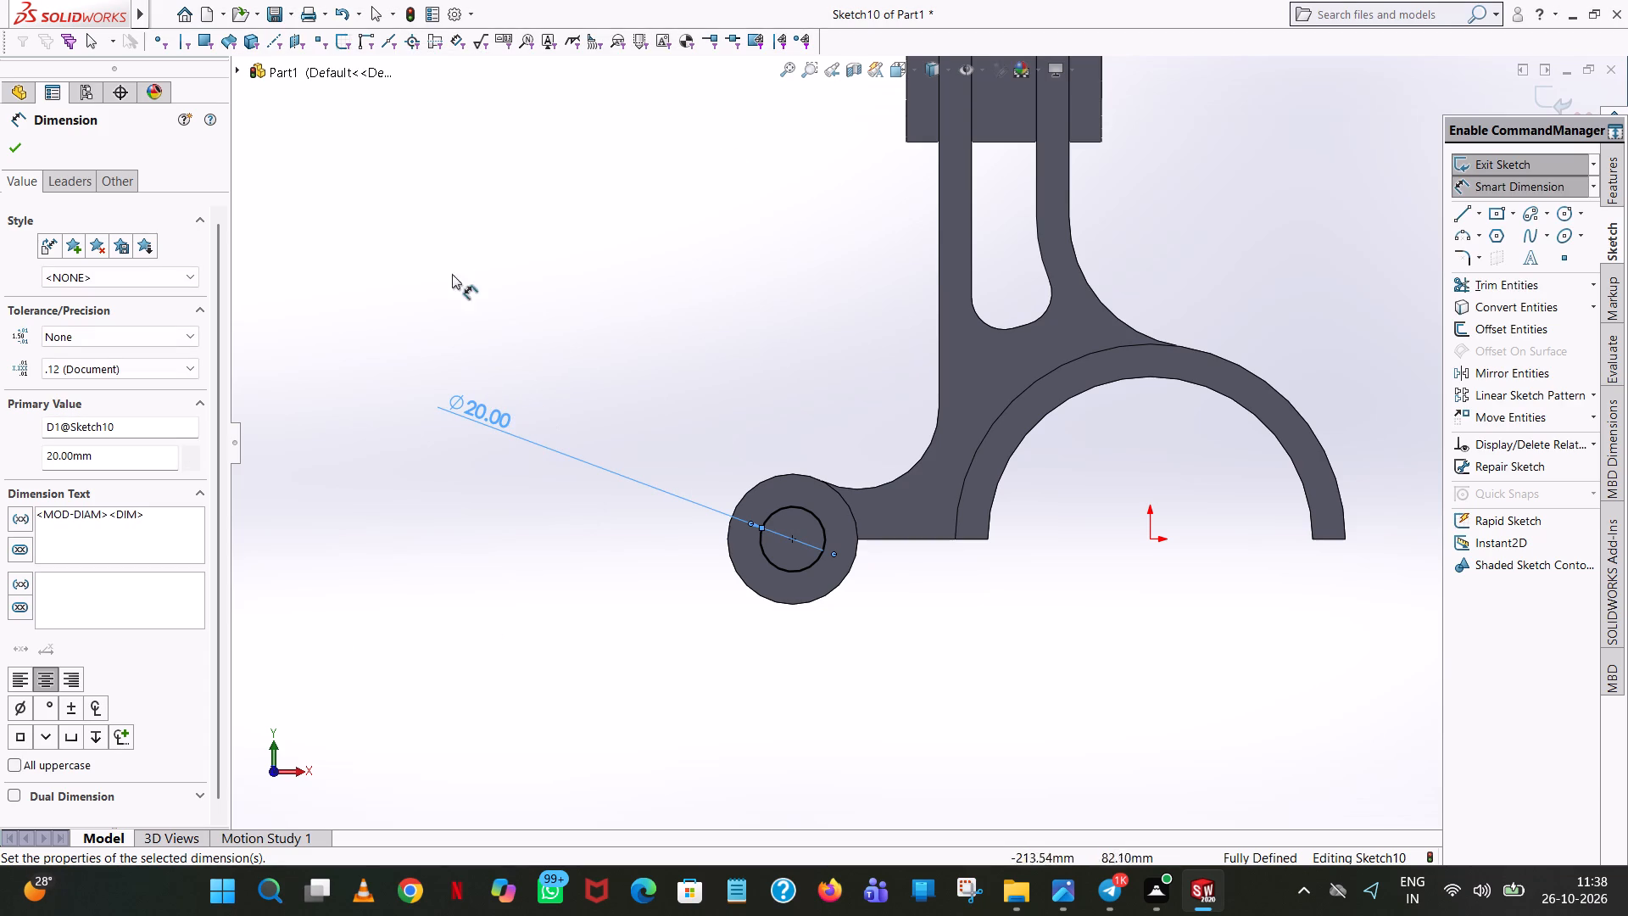
pyautogui.click(578, 203)
# Cut-extrude the 20 mm circle blind 89 mm through the lower cylinder.
pyautogui.click(1605, 163)
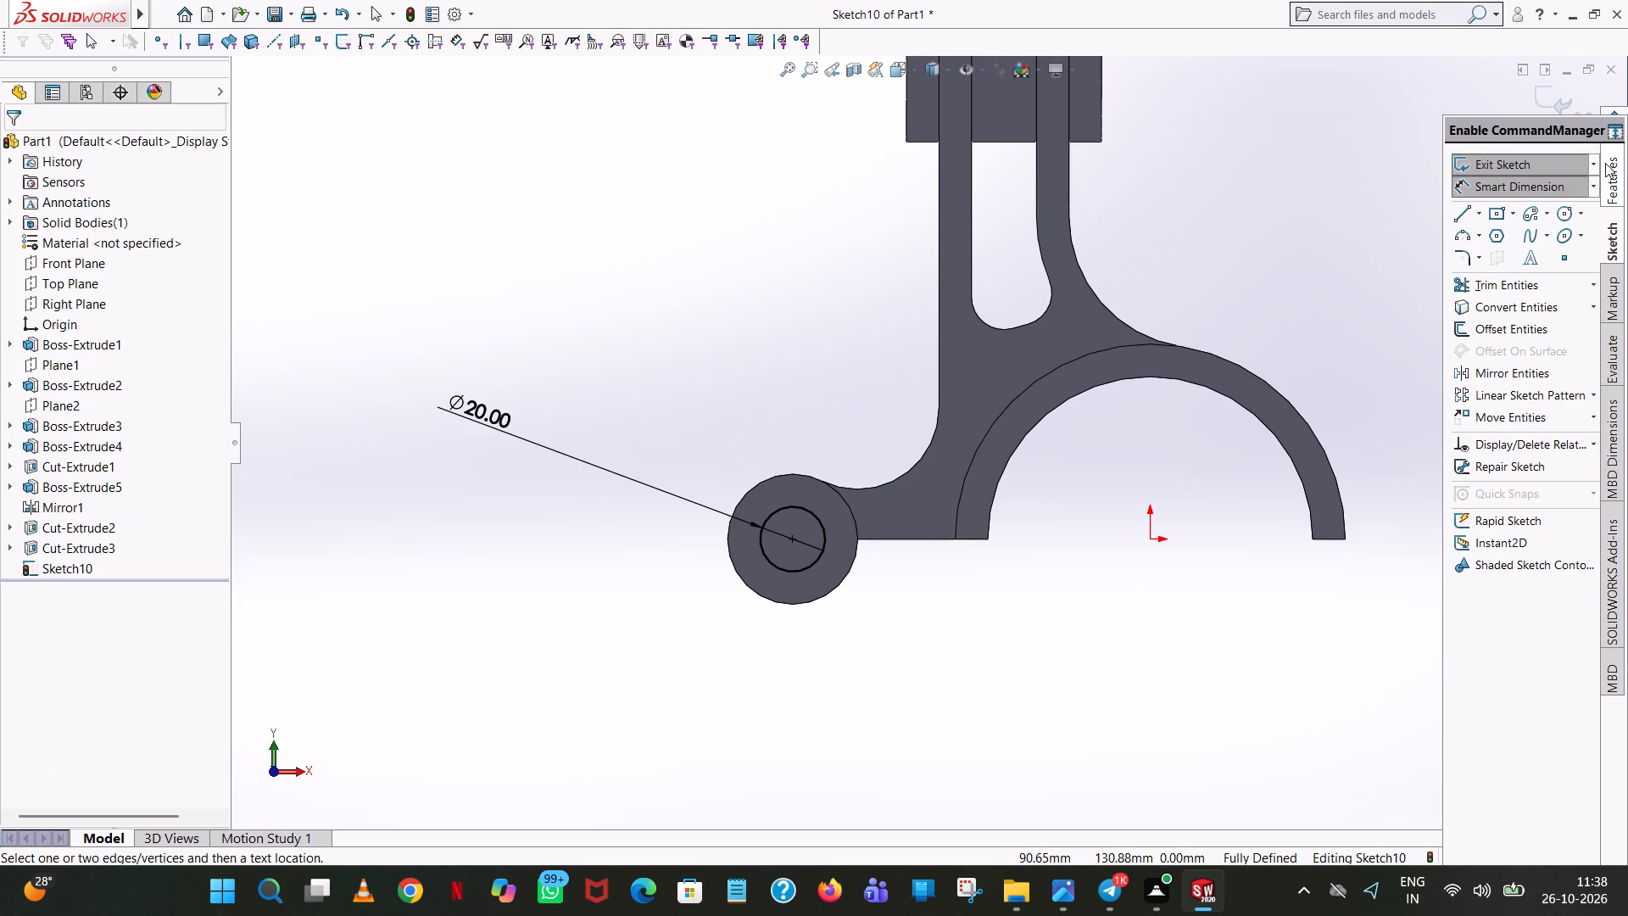
pyautogui.click(1545, 275)
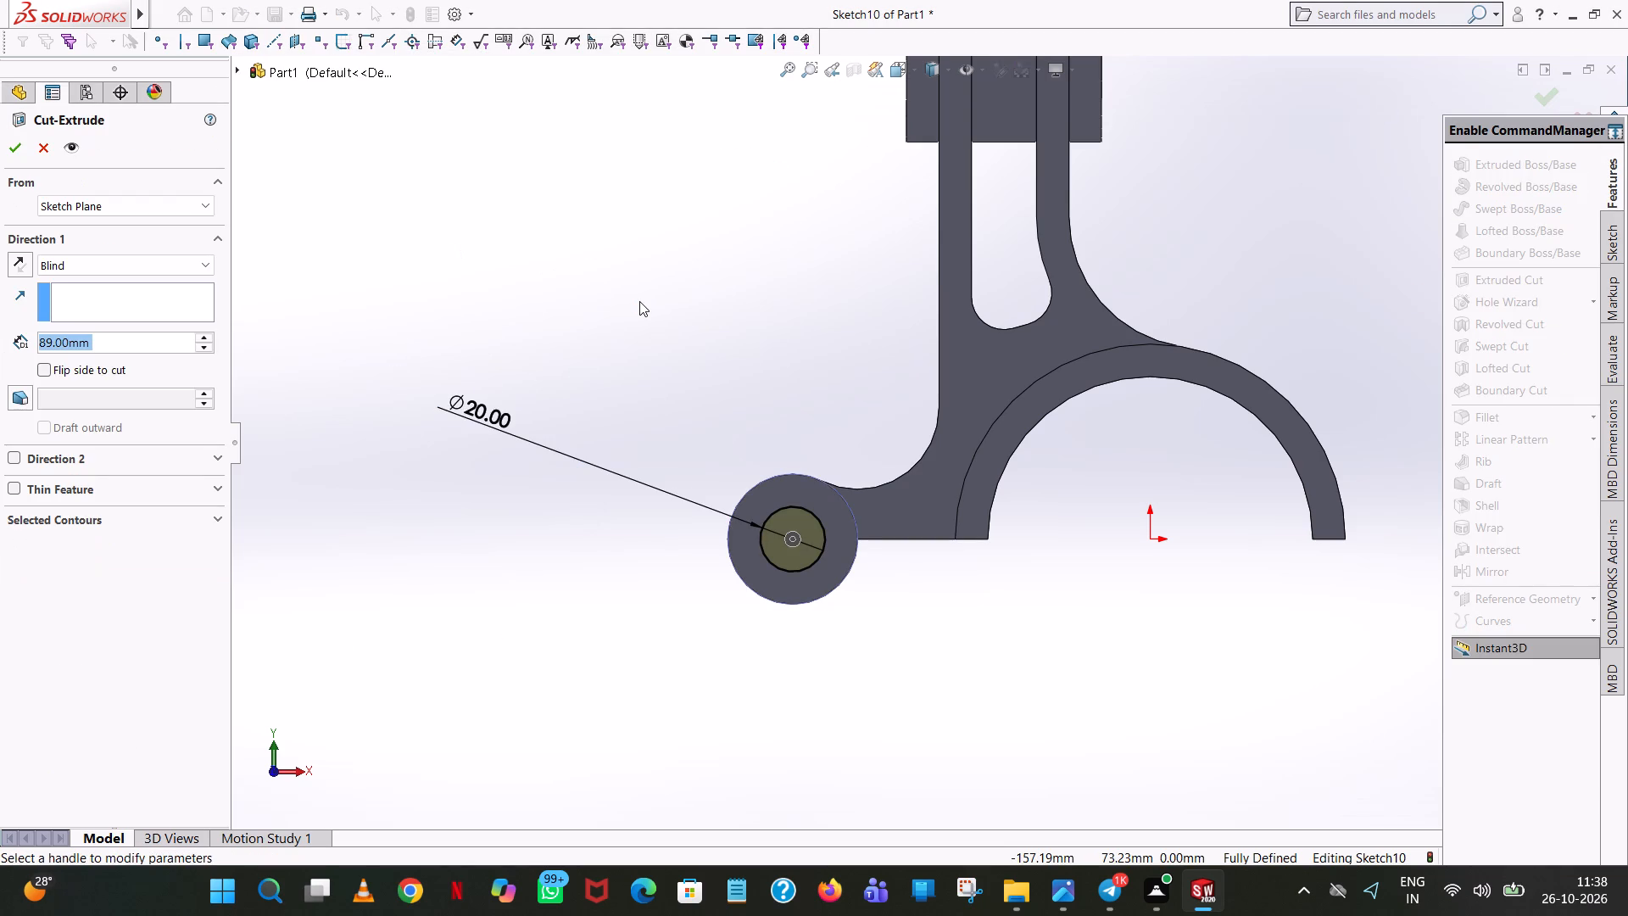
pyautogui.moveTo(717, 347); pyautogui.dragTo(896, 375, button='middle')
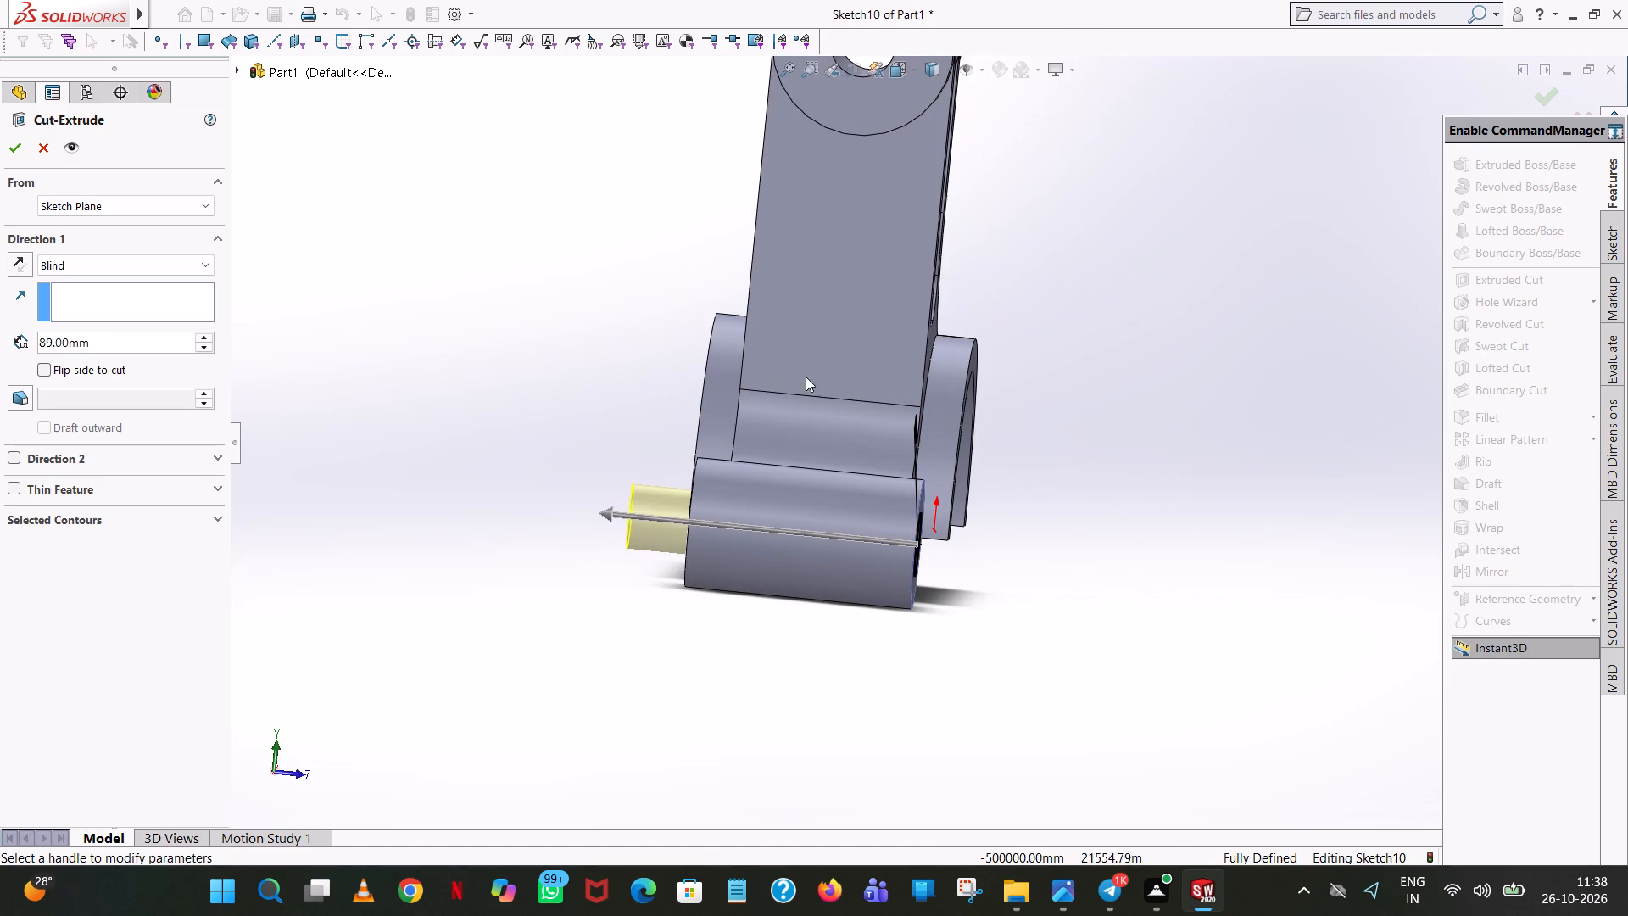
pyautogui.click(15, 139)
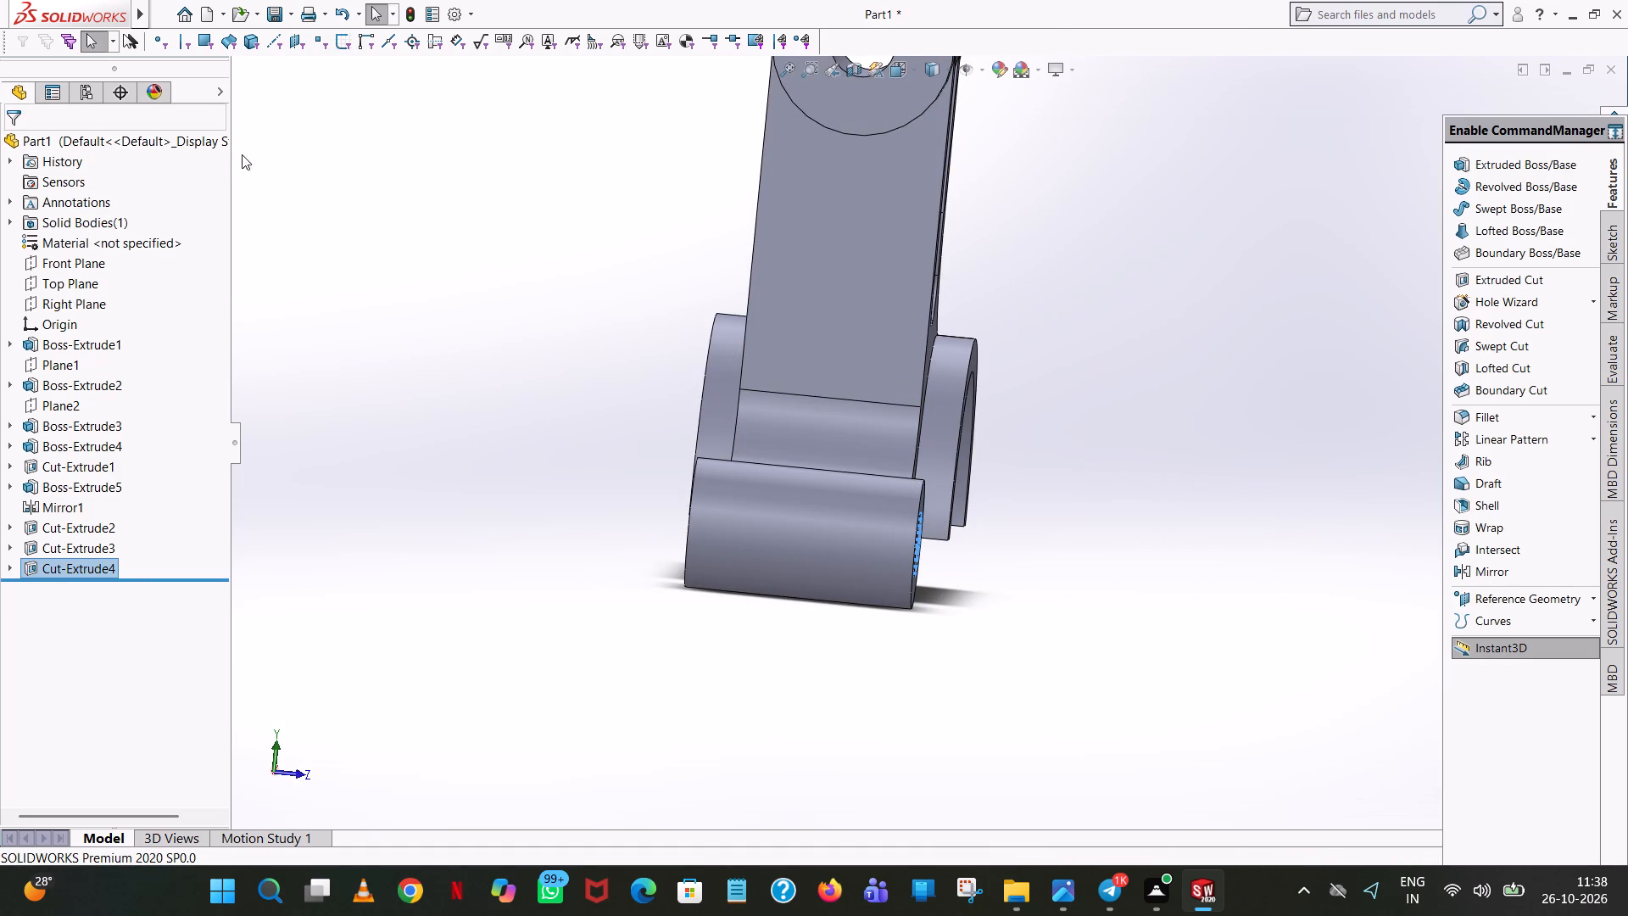
pyautogui.click(393, 284)
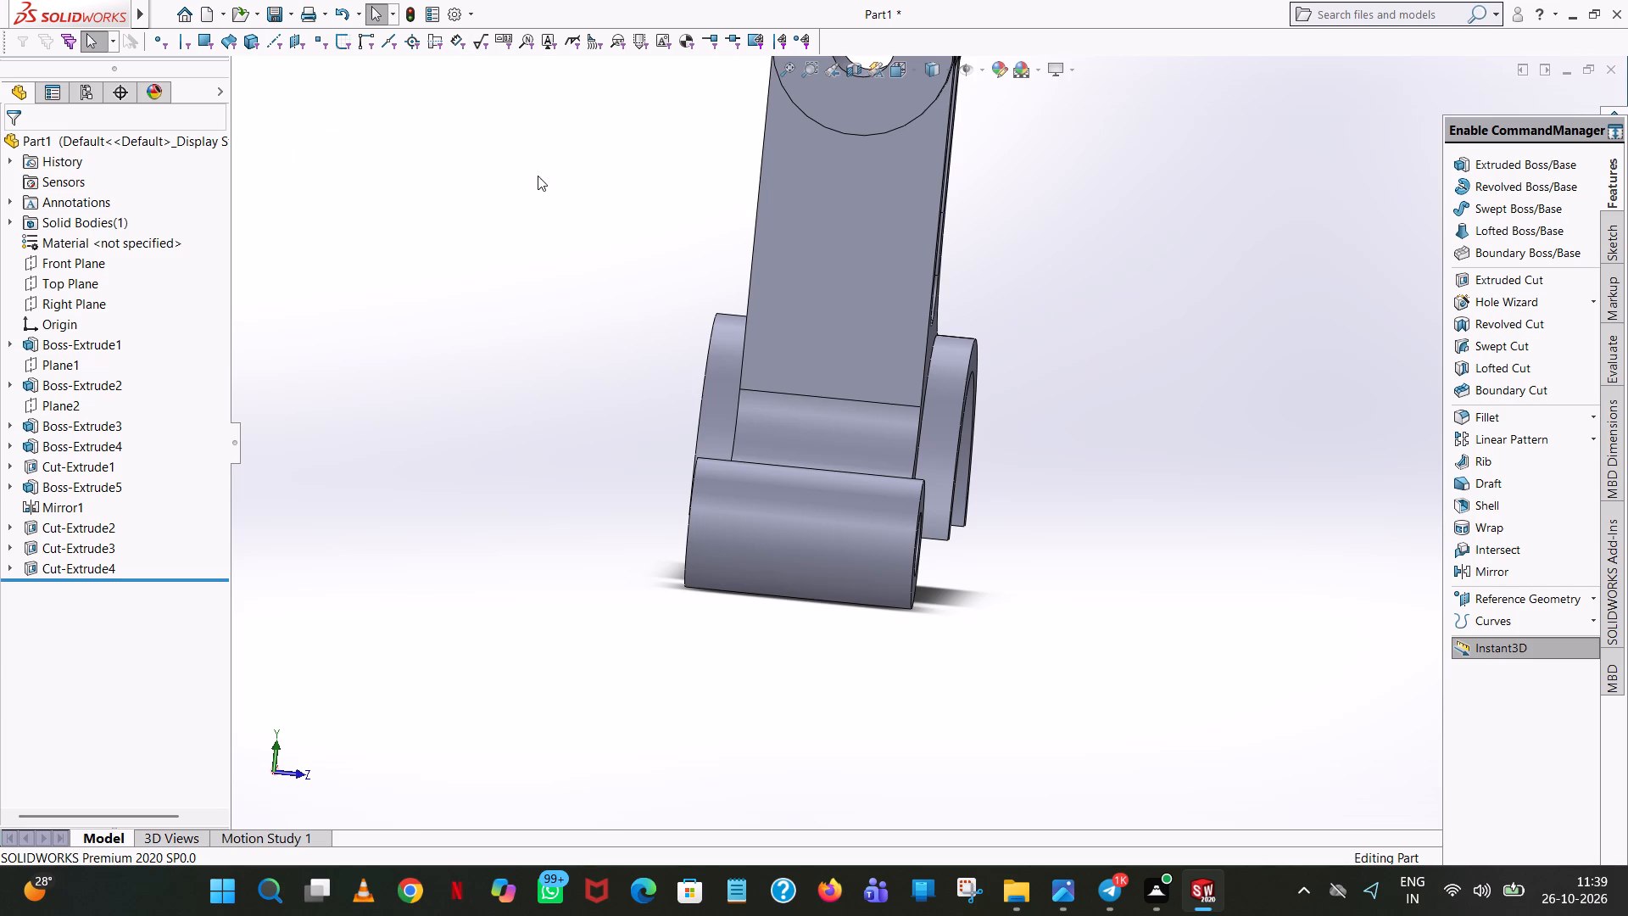
# Examine the bracket from several sides, including the lower cylinder's bore, the half-ring and the lug hole.
pyautogui.moveTo(1009, 489); pyautogui.dragTo(1179, 423, button='middle')
pyautogui.scroll(1, 1009, 489)
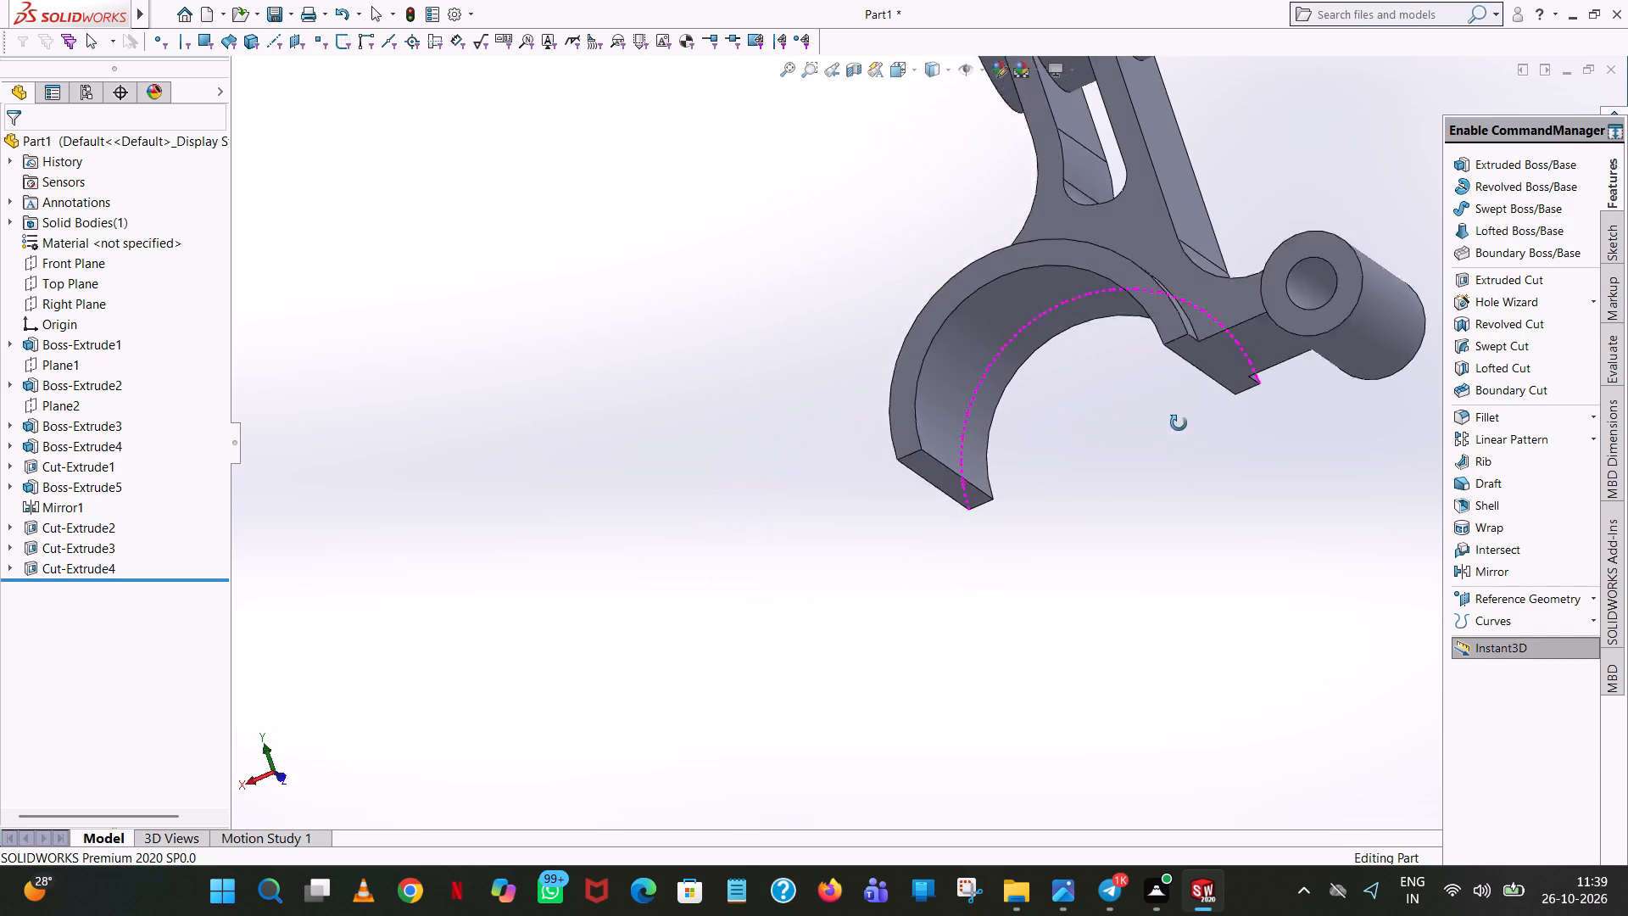
pyautogui.moveTo(1179, 423); pyautogui.dragTo(1187, 462, button='middle')
pyautogui.scroll(2, 1186, 461)
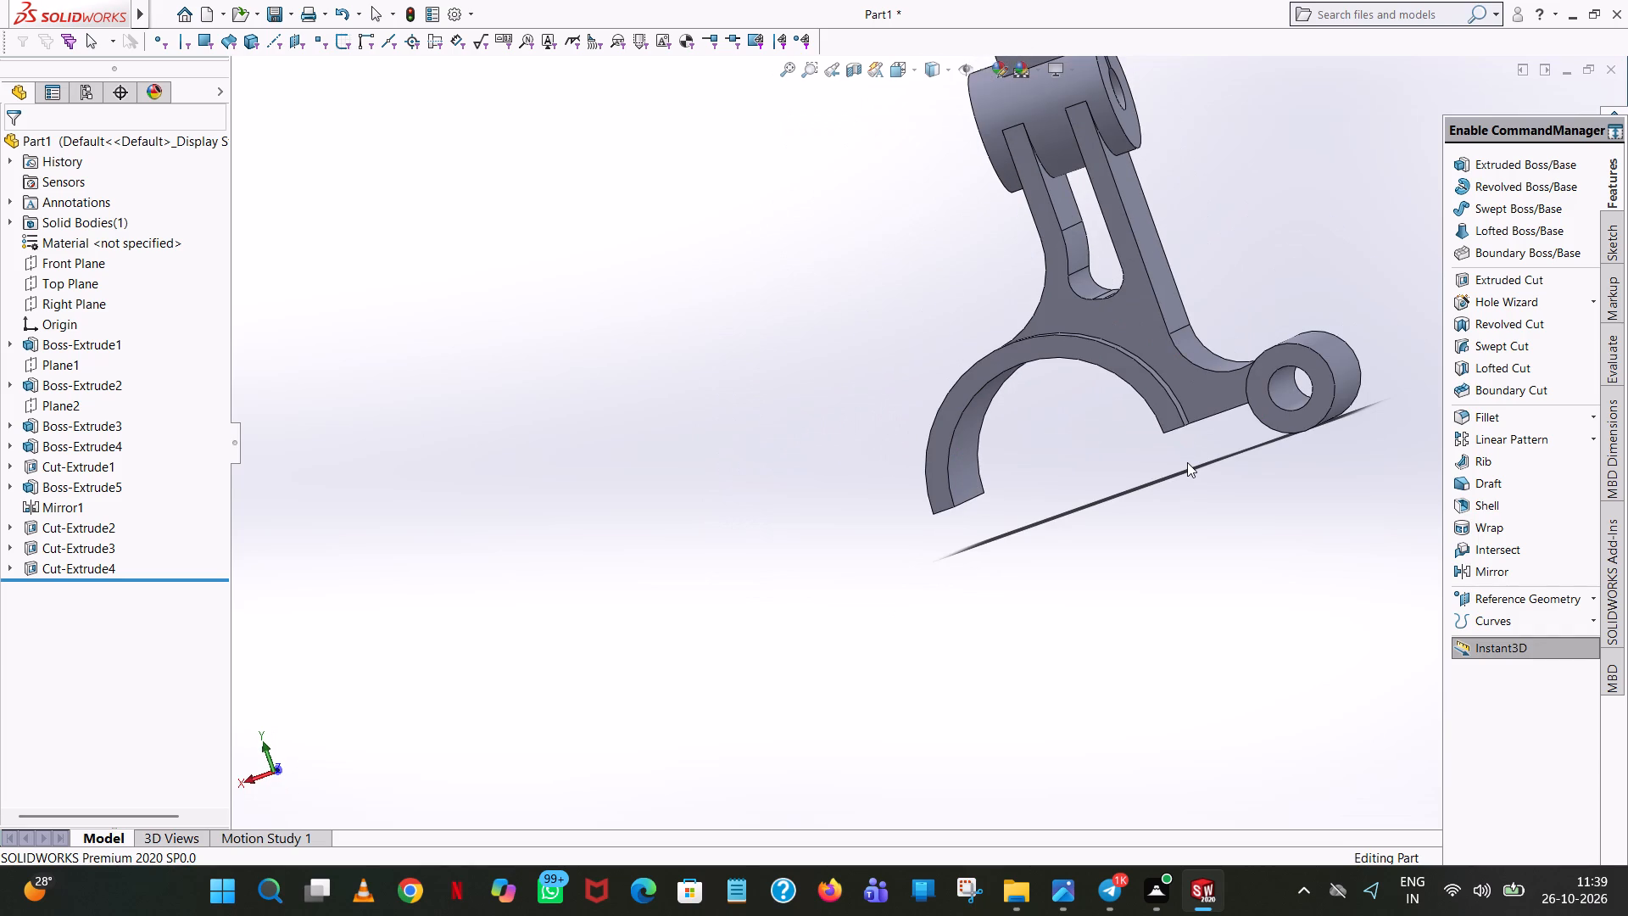
pyautogui.scroll(3, 1155, 566)
pyautogui.moveTo(1148, 450); pyautogui.dragTo(1179, 430, button='middle')
pyautogui.scroll(-5, 1123, 402)
pyautogui.moveTo(1056, 455); pyautogui.dragTo(1298, 296, button='middle')
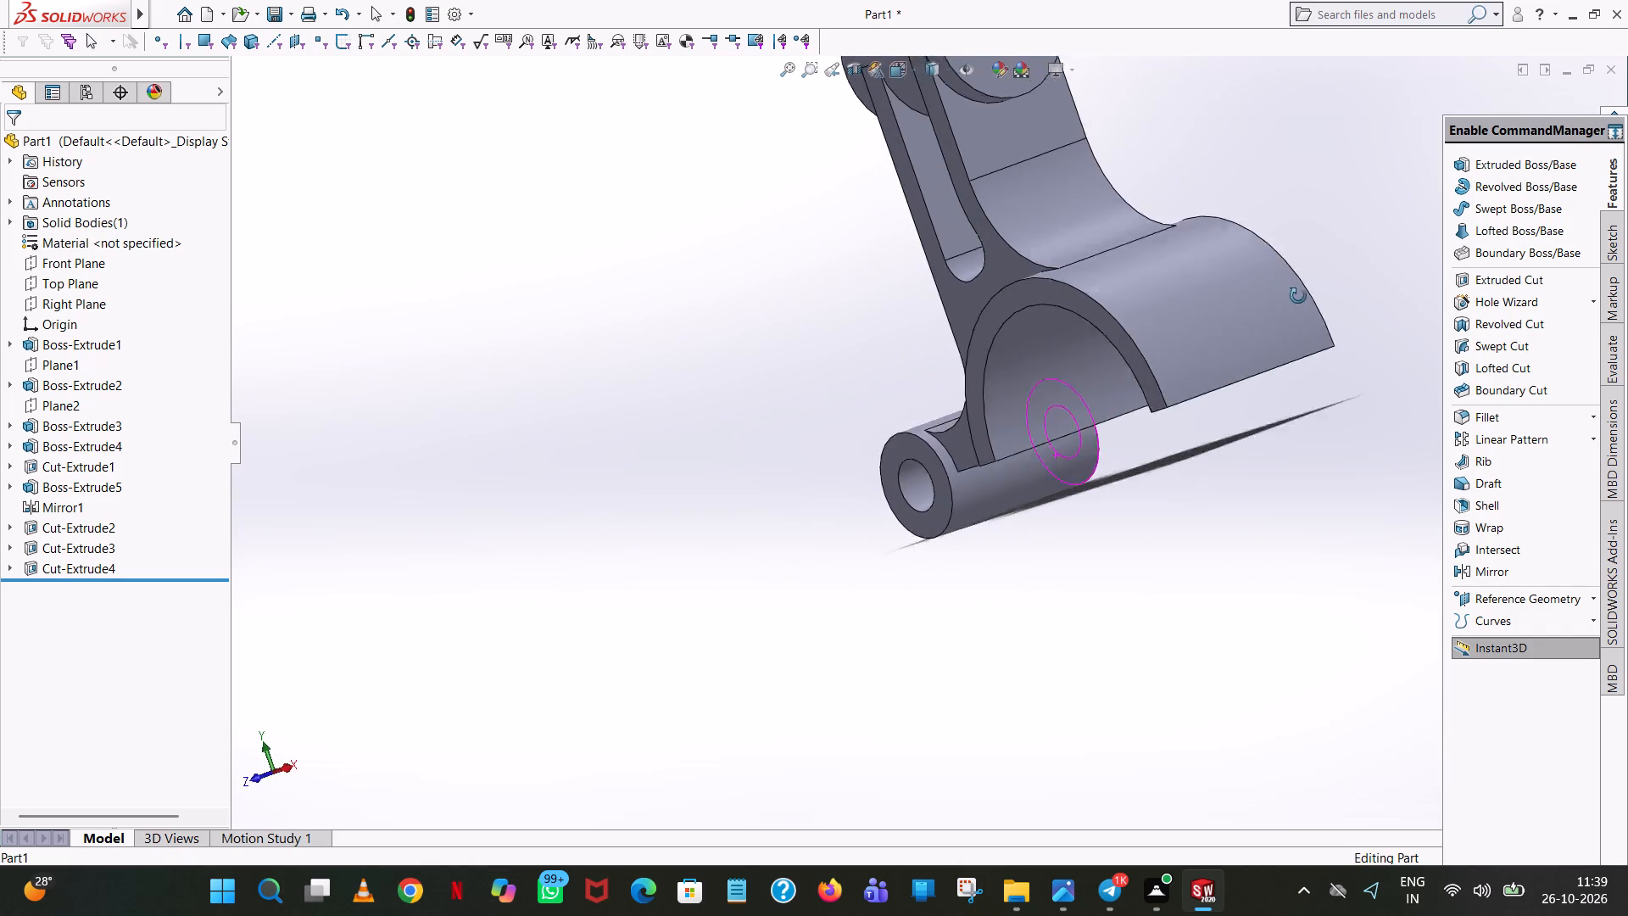
pyautogui.moveTo(1298, 296); pyautogui.dragTo(1305, 329, button='middle')
pyautogui.scroll(6, 1193, 404)
pyautogui.moveTo(1025, 492); pyautogui.dragTo(1143, 391, button='middle')
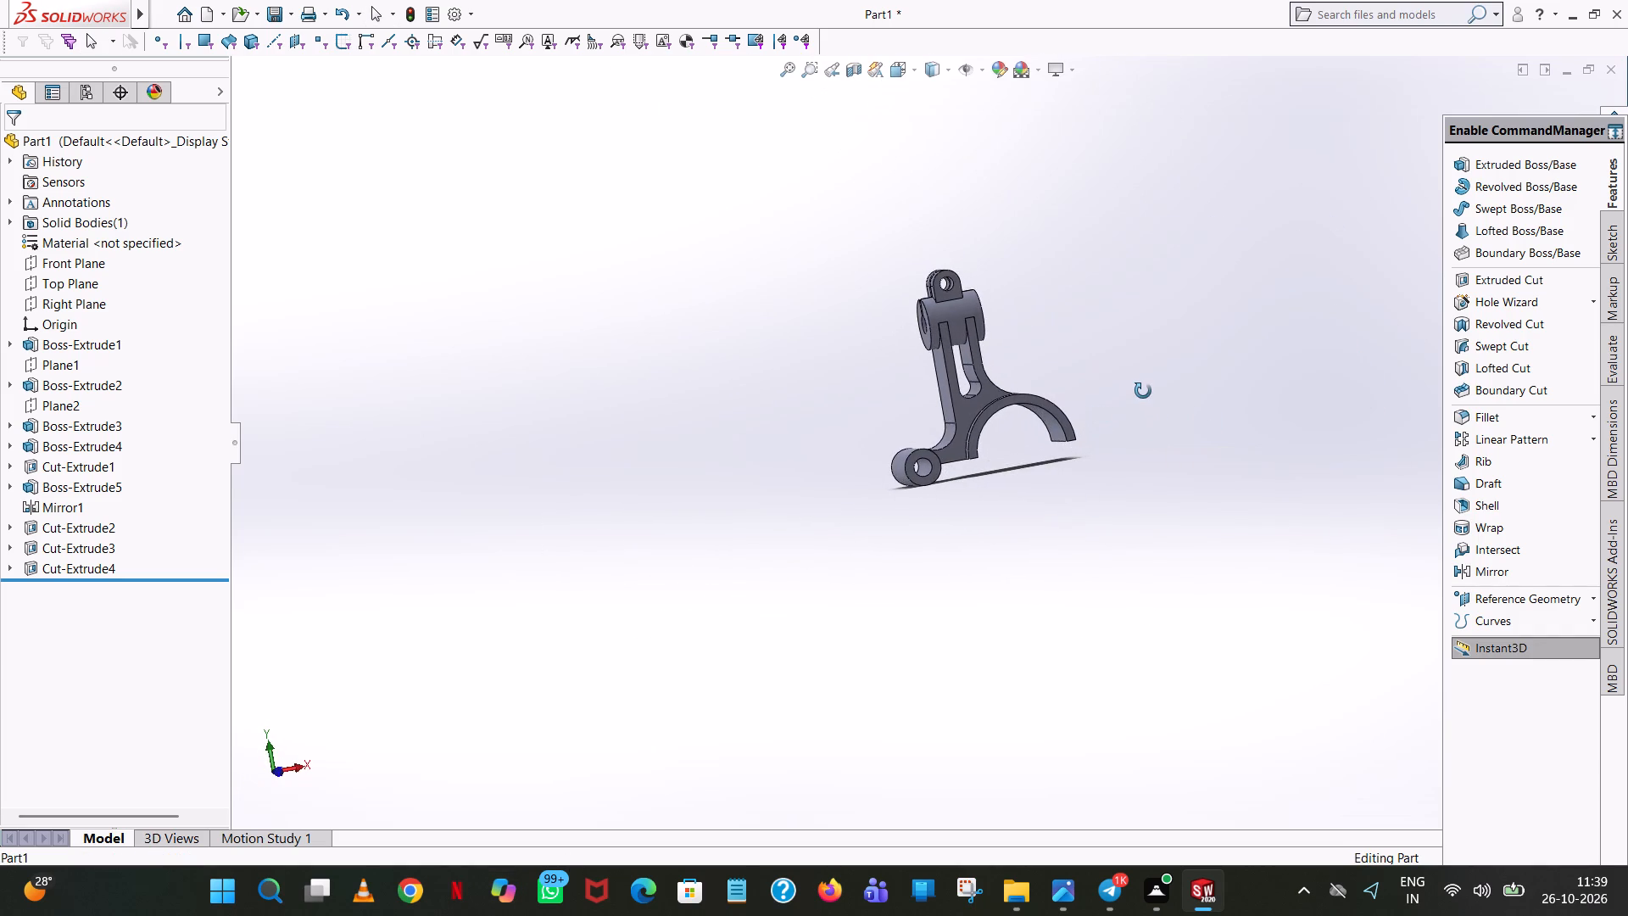
pyautogui.moveTo(1143, 391); pyautogui.dragTo(1119, 396, button='middle')
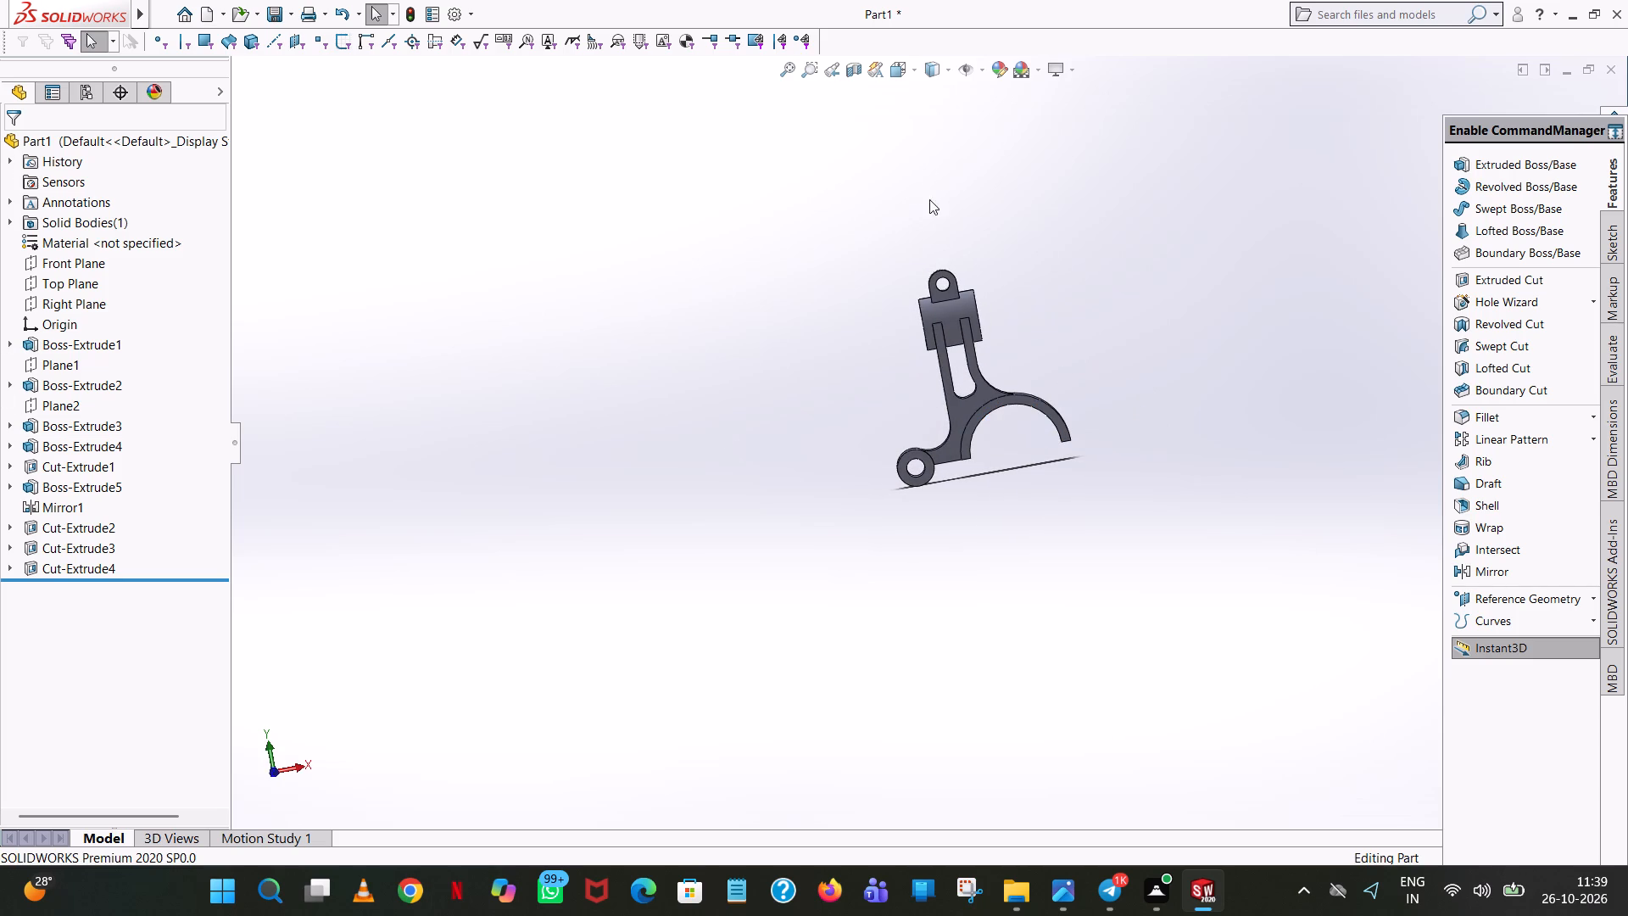
pyautogui.scroll(-4, 1062, 334)
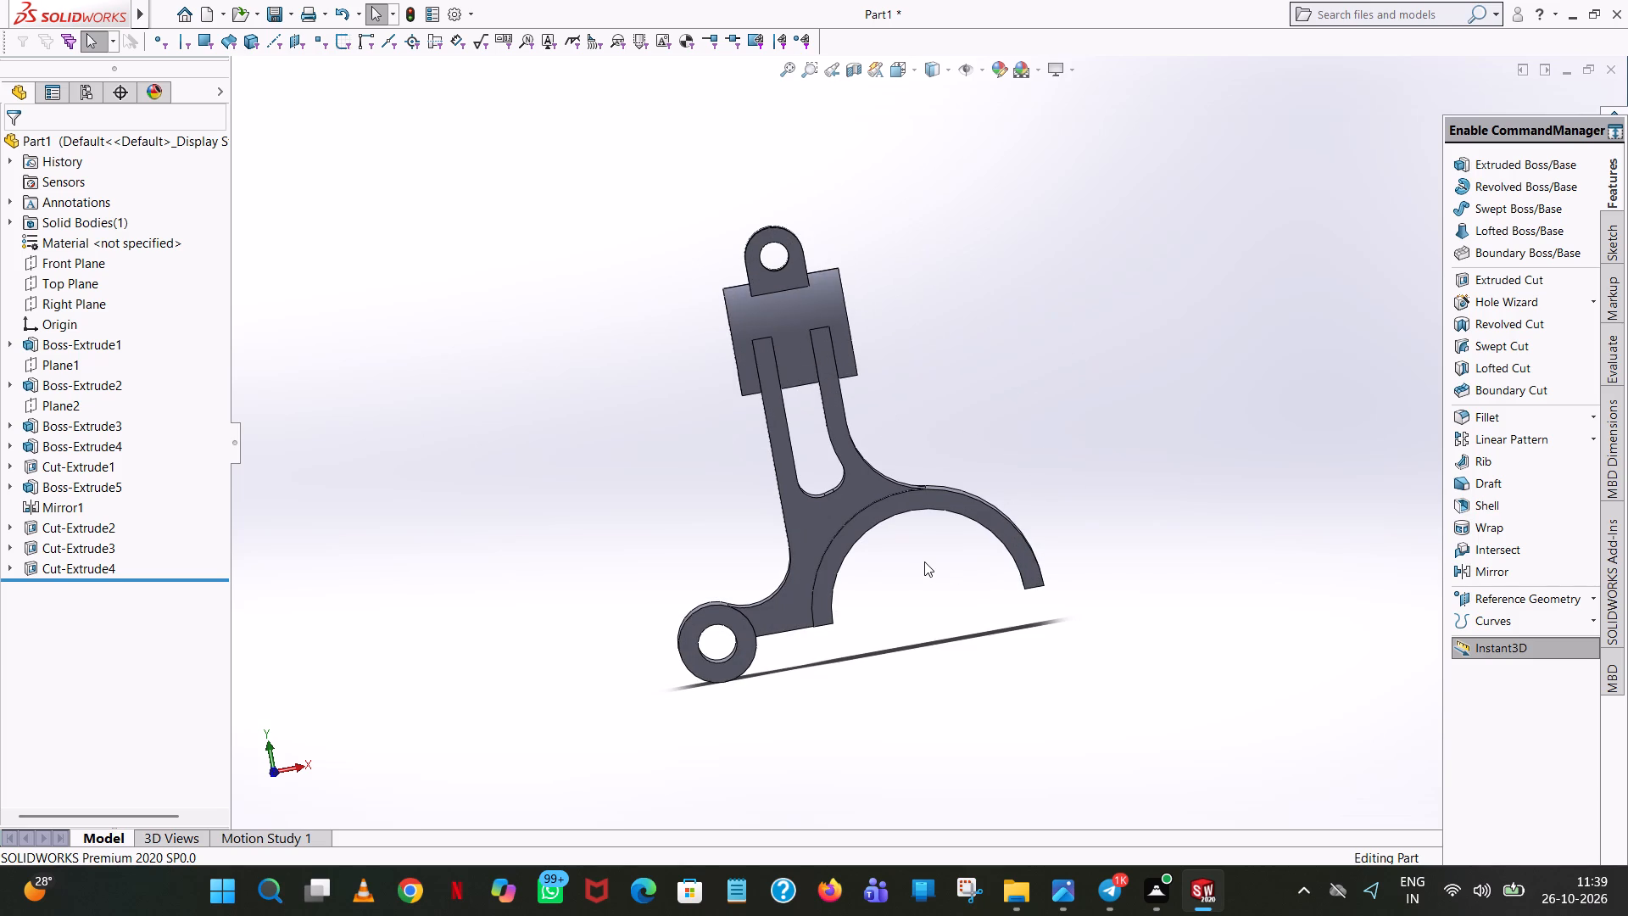
# Start an extruded-boss sketch on the half-ring's free +X end face, viewed from the bottom.
pyautogui.click(1497, 159)
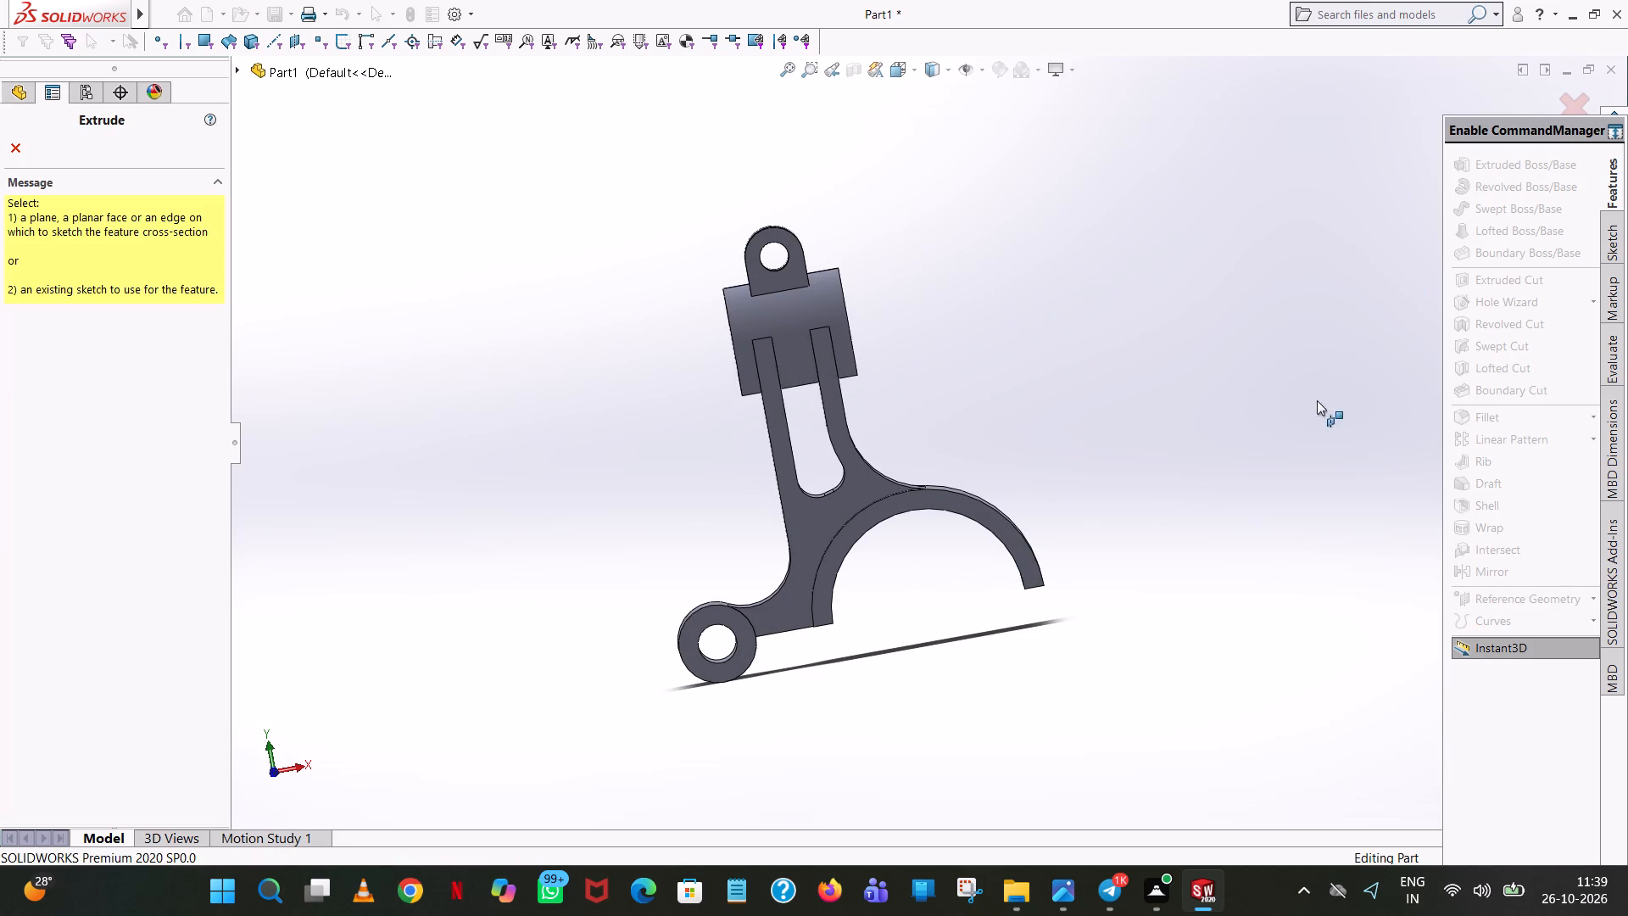
pyautogui.moveTo(1284, 408); pyautogui.dragTo(1262, 162, button='middle')
pyautogui.scroll(-3, 1163, 411)
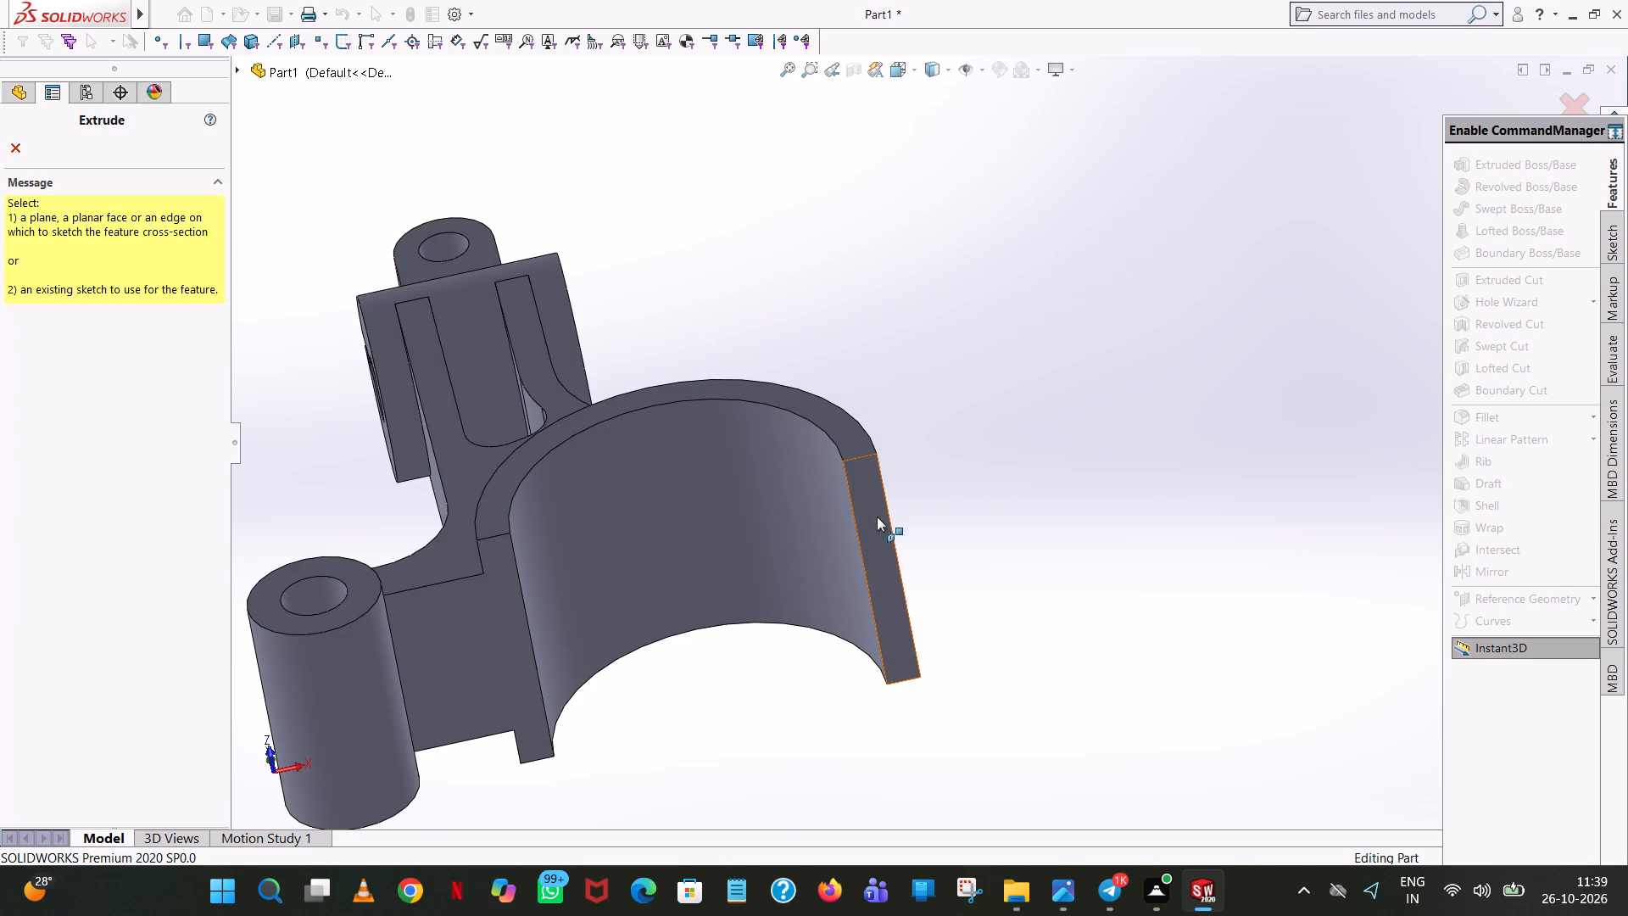
pyautogui.click(877, 517)
pyautogui.click(916, 68)
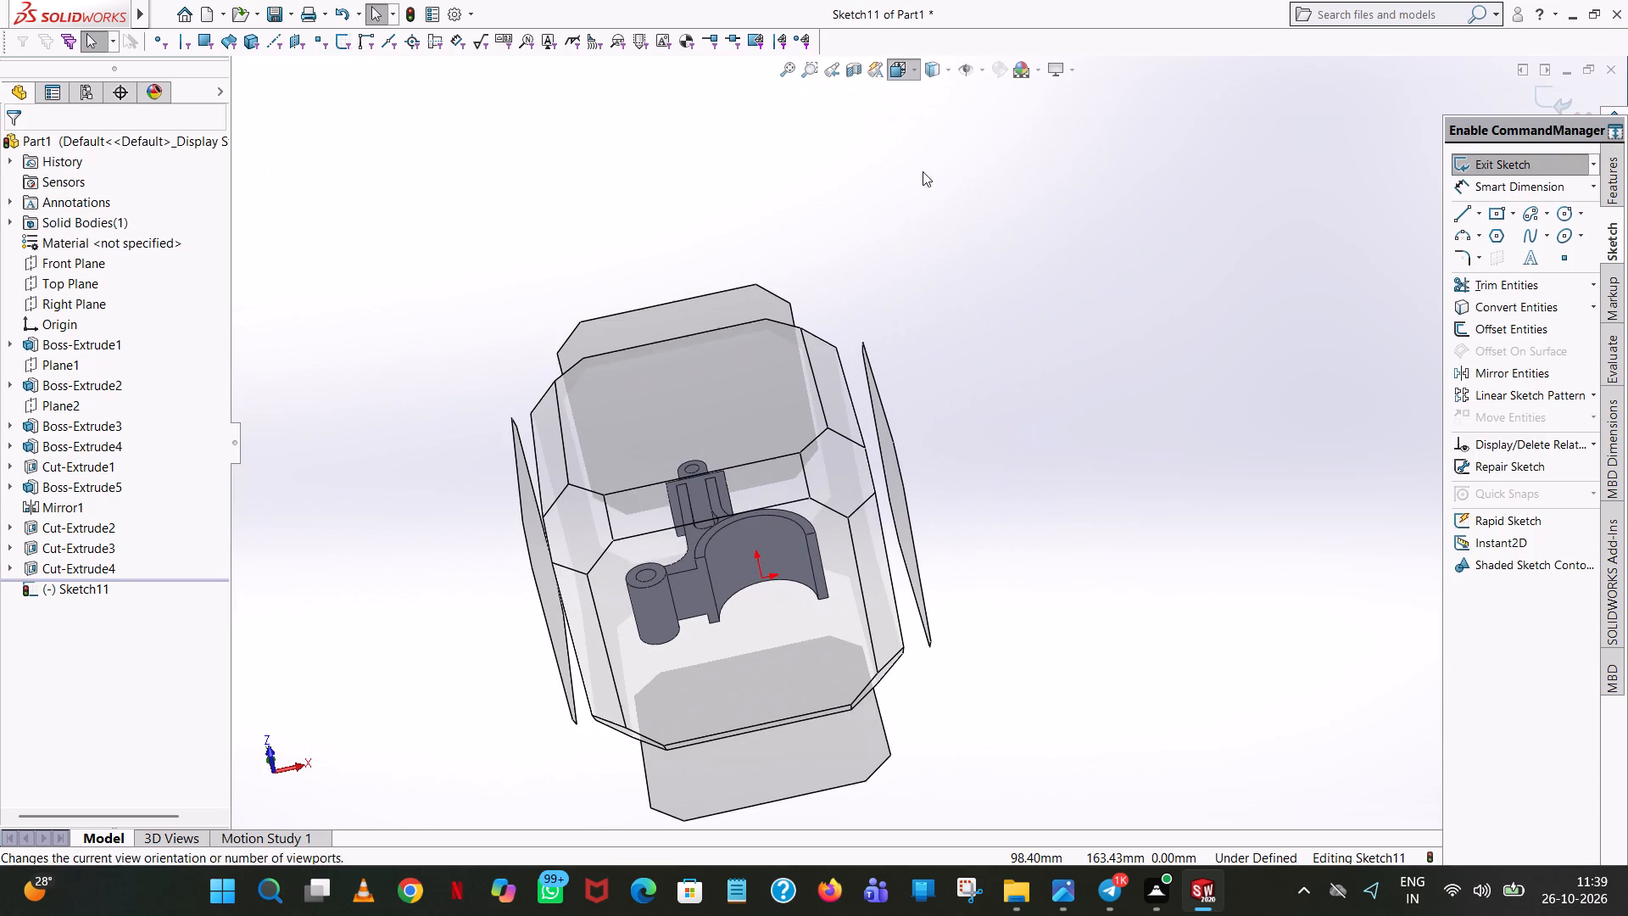
pyautogui.click(991, 170)
pyautogui.scroll(6, 630, 515)
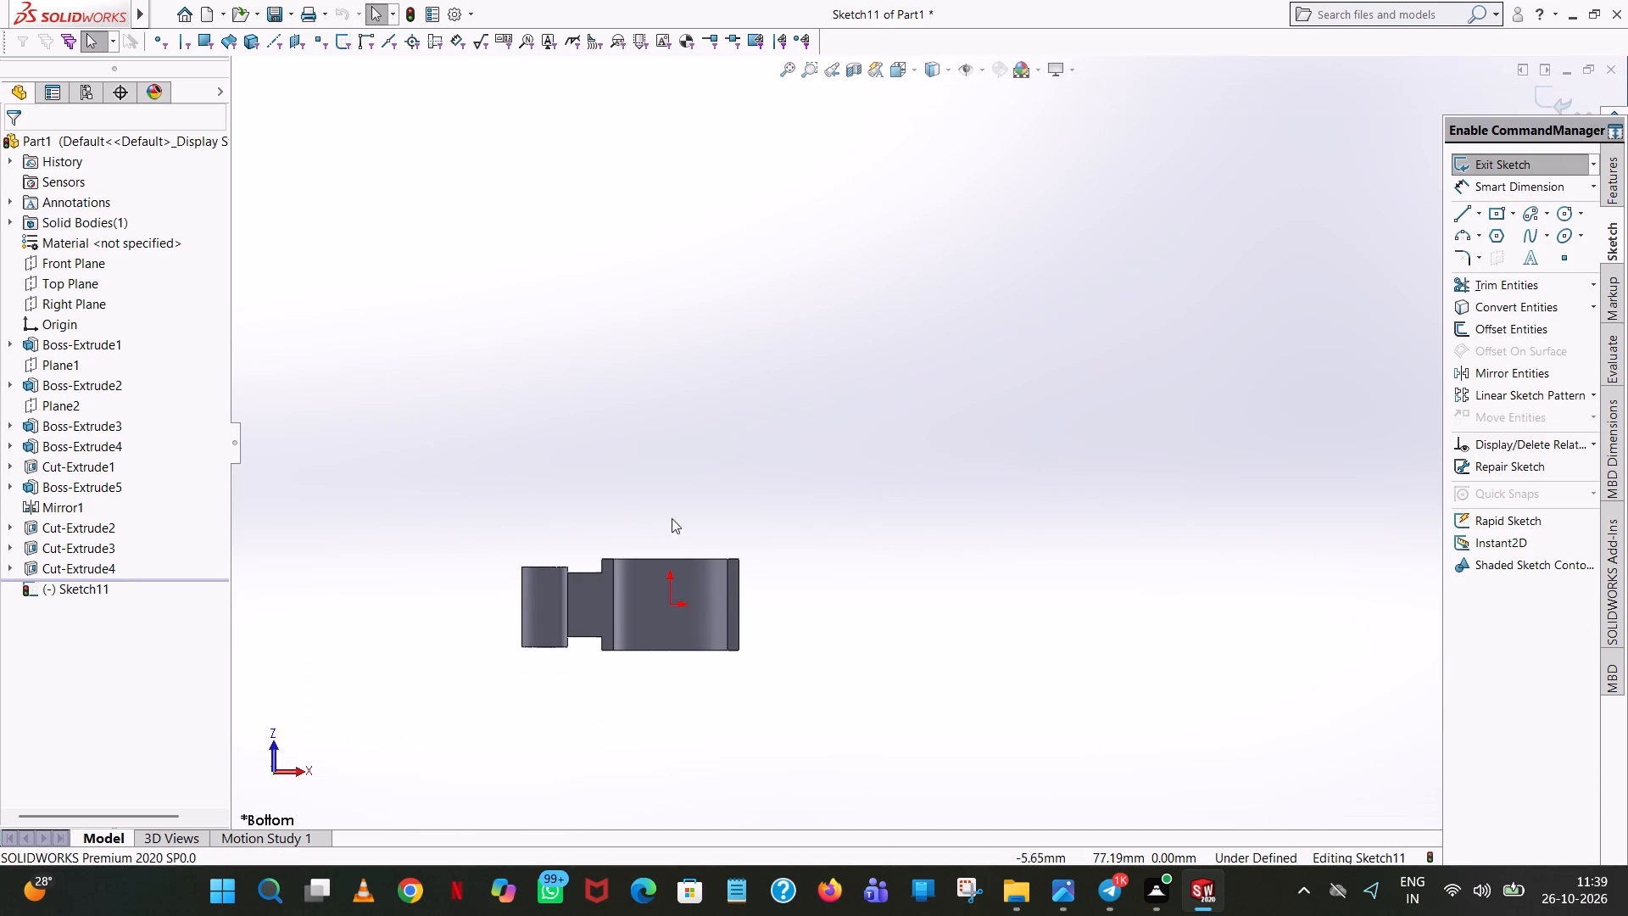
pyautogui.scroll(-2, 757, 625)
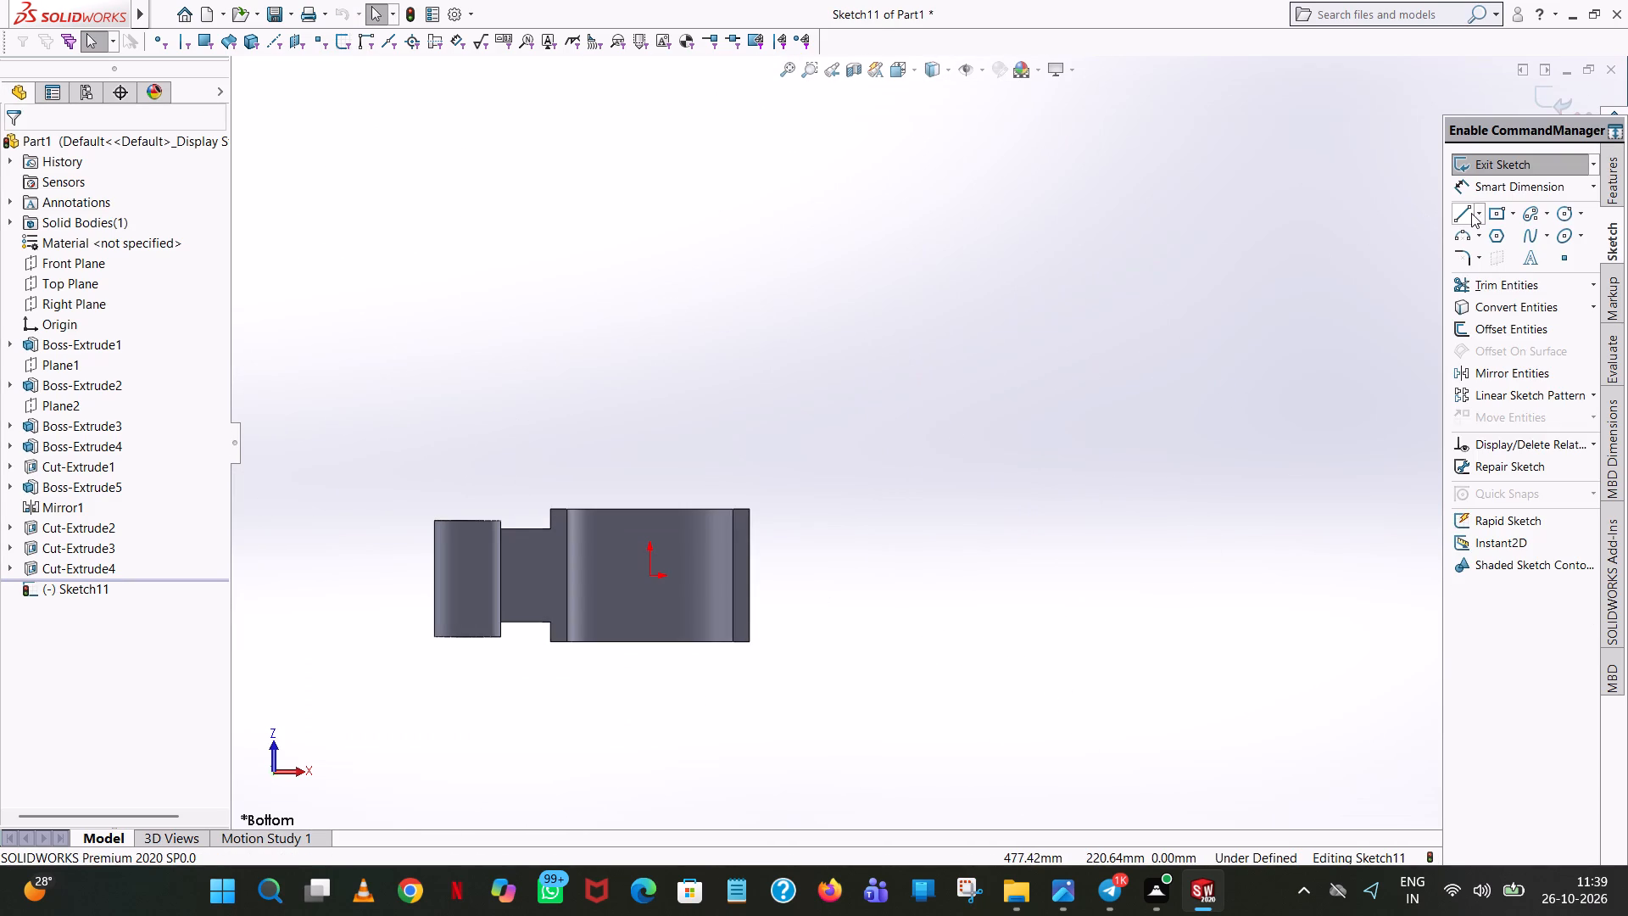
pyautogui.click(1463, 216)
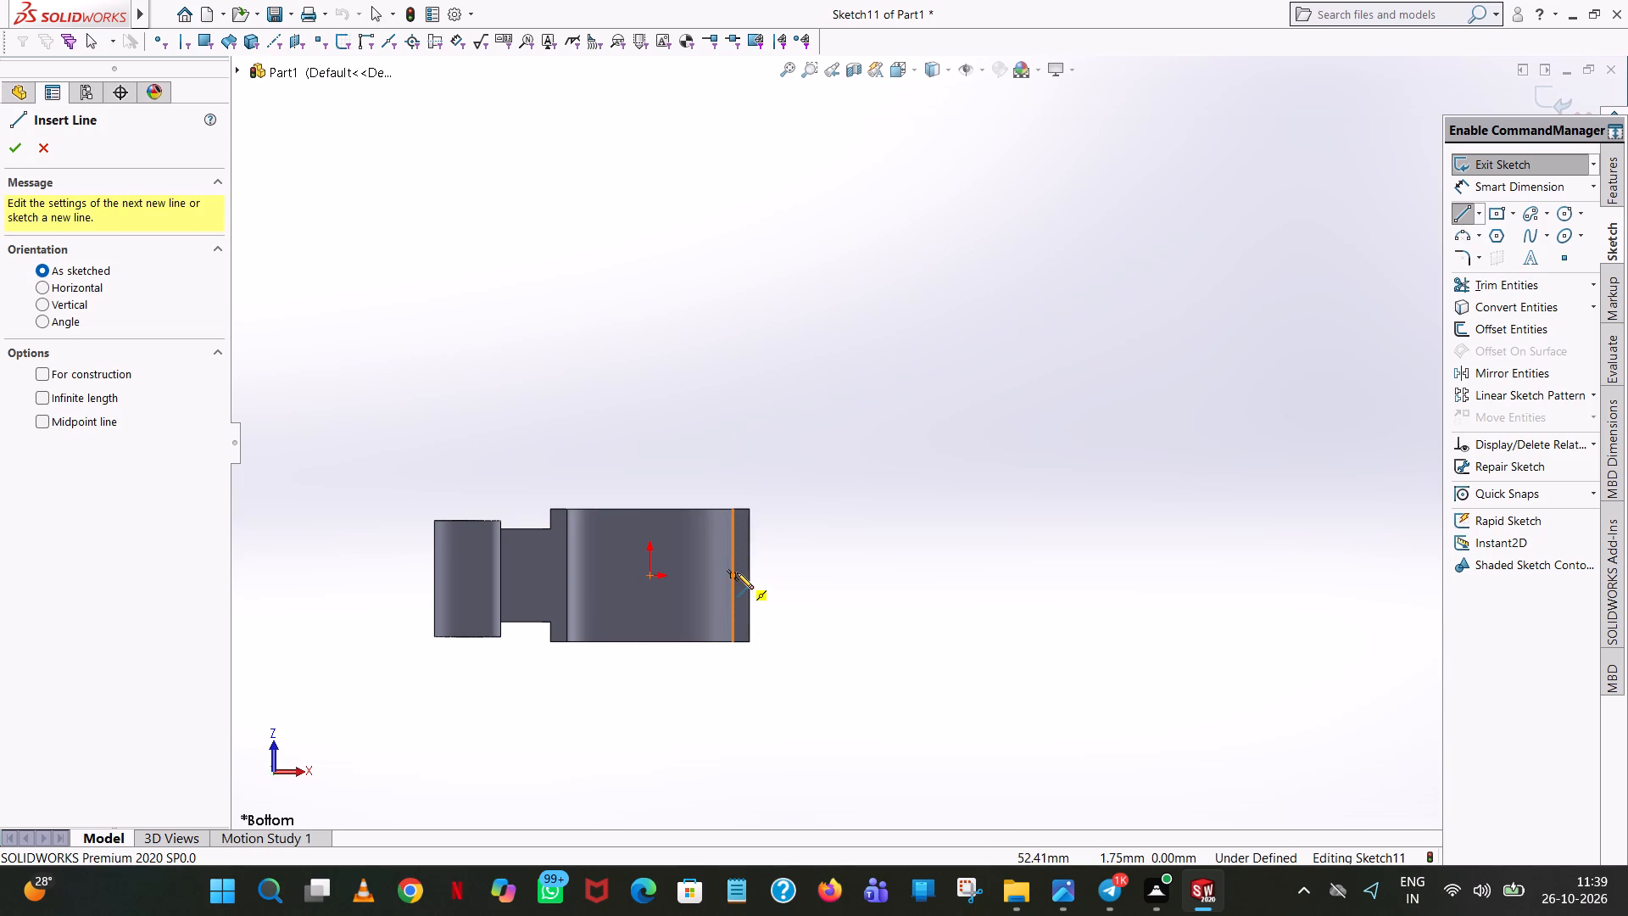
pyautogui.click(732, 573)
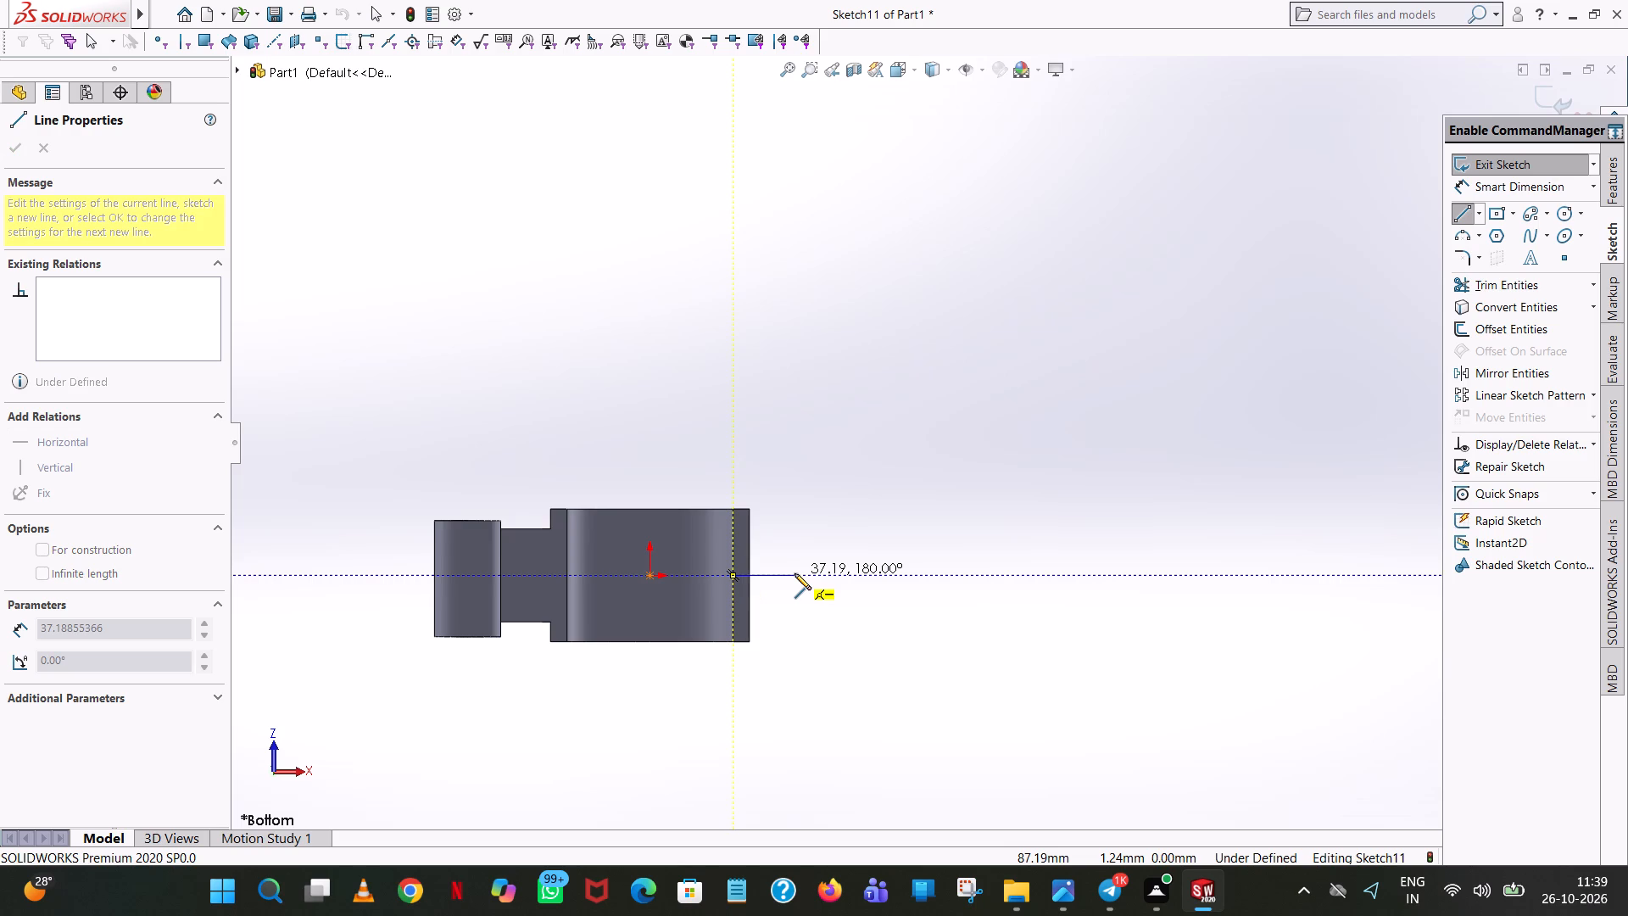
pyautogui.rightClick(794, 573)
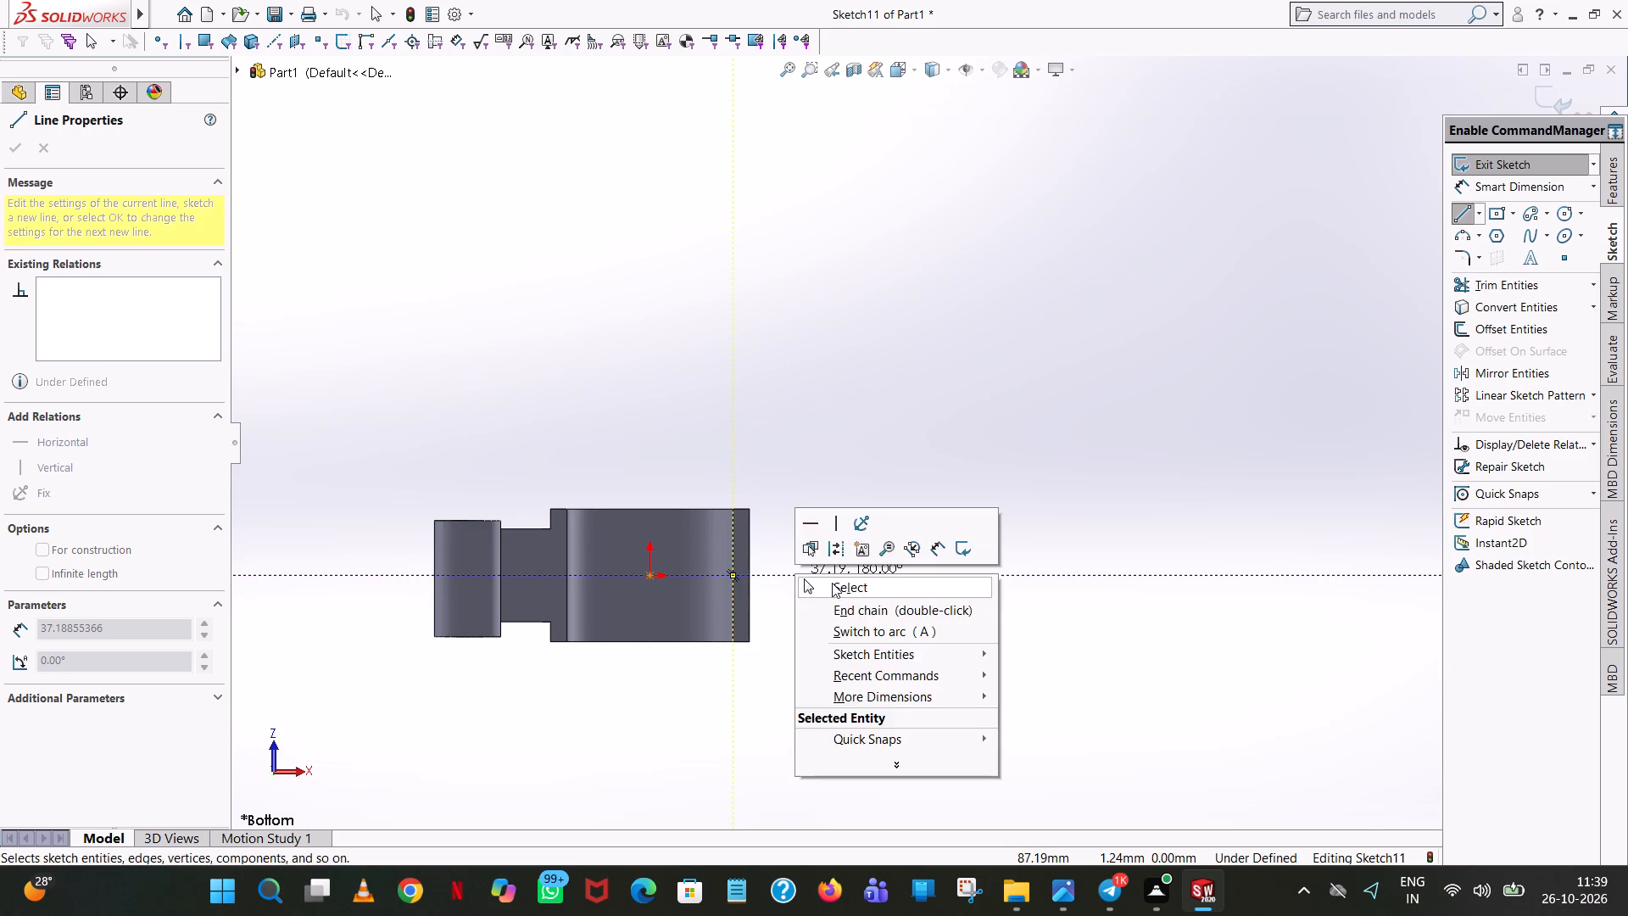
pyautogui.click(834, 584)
# Draw a 100 mm horizontal line from the origin toward +X, past the half-ring's free end.
pyautogui.scroll(-3, 626, 595)
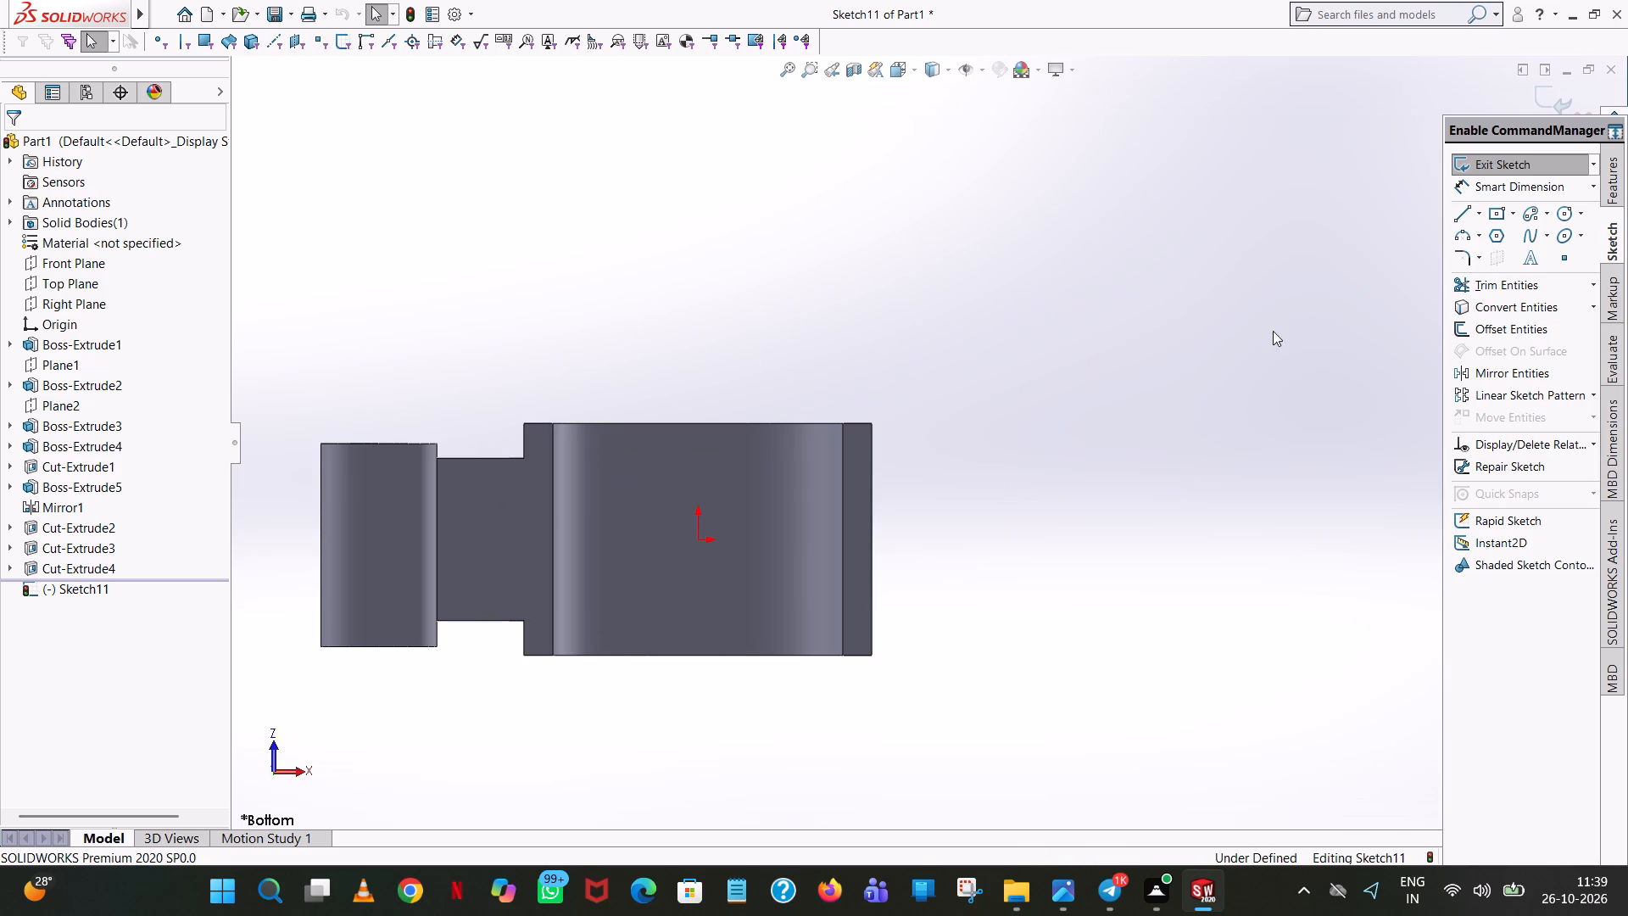
pyautogui.click(1455, 219)
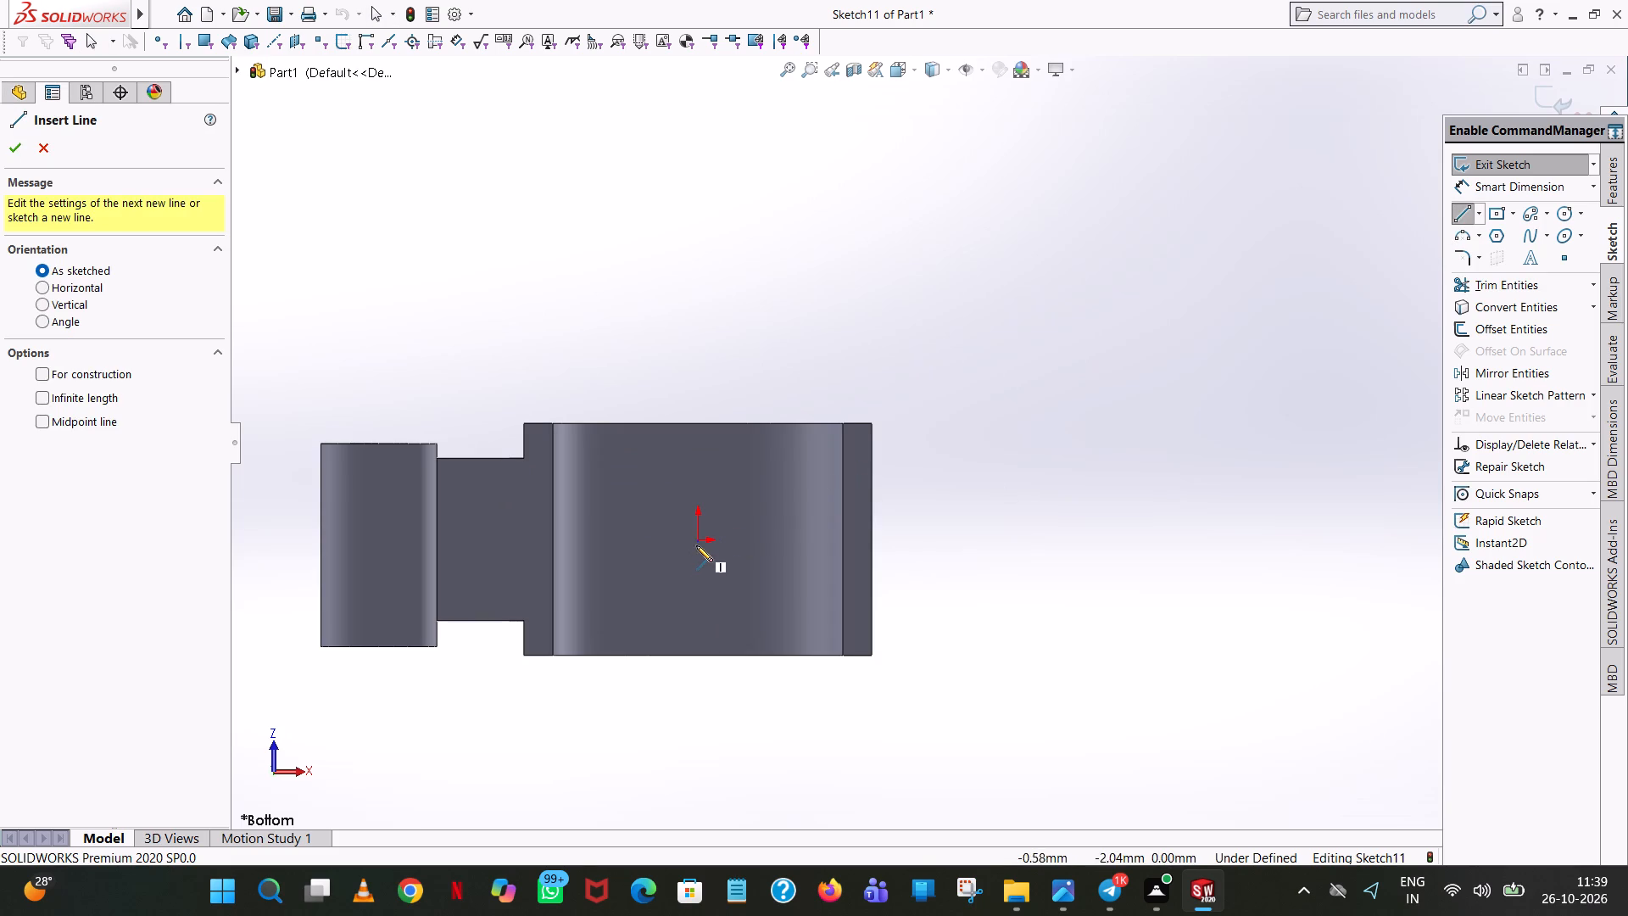
pyautogui.click(697, 538)
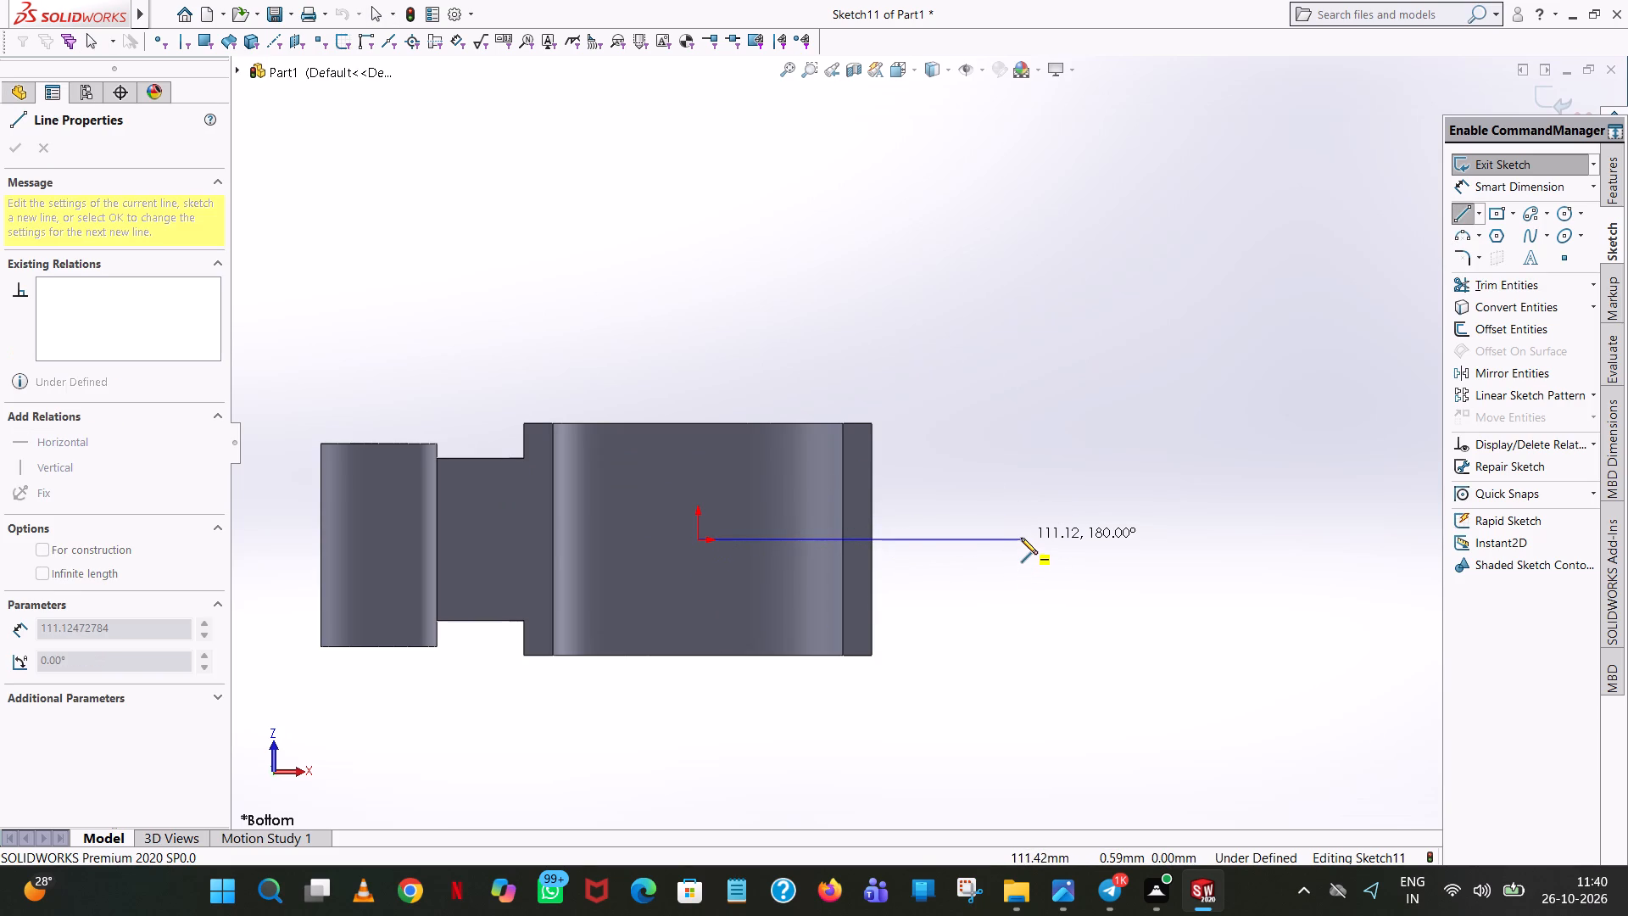
pyautogui.click(1021, 538)
pyautogui.write('100')
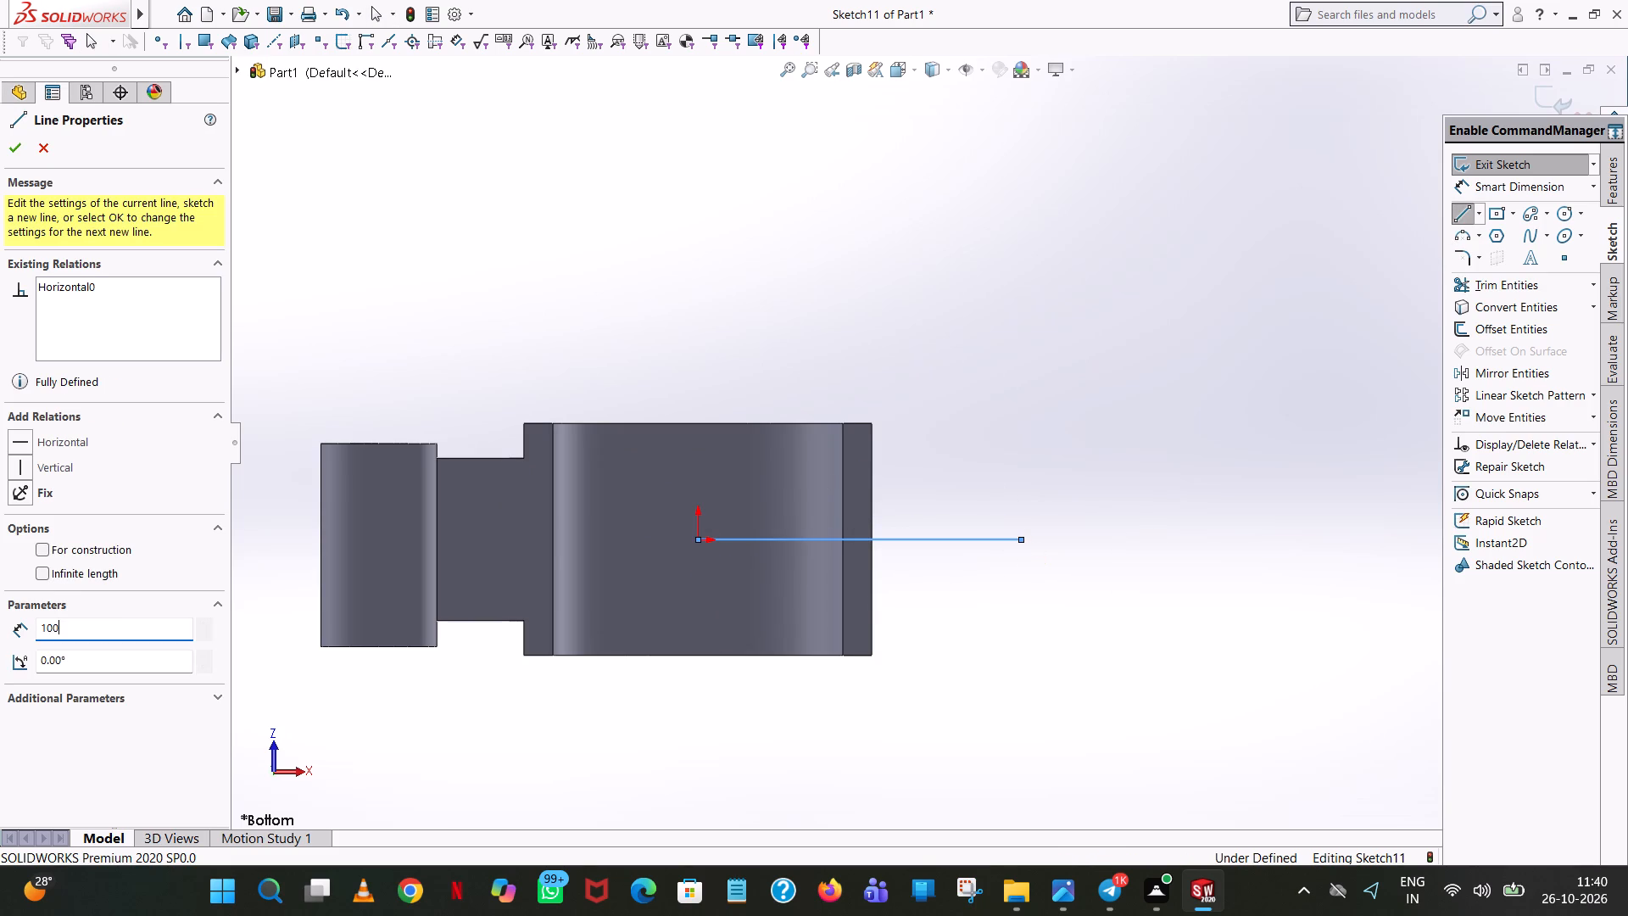
pyautogui.press('Return')
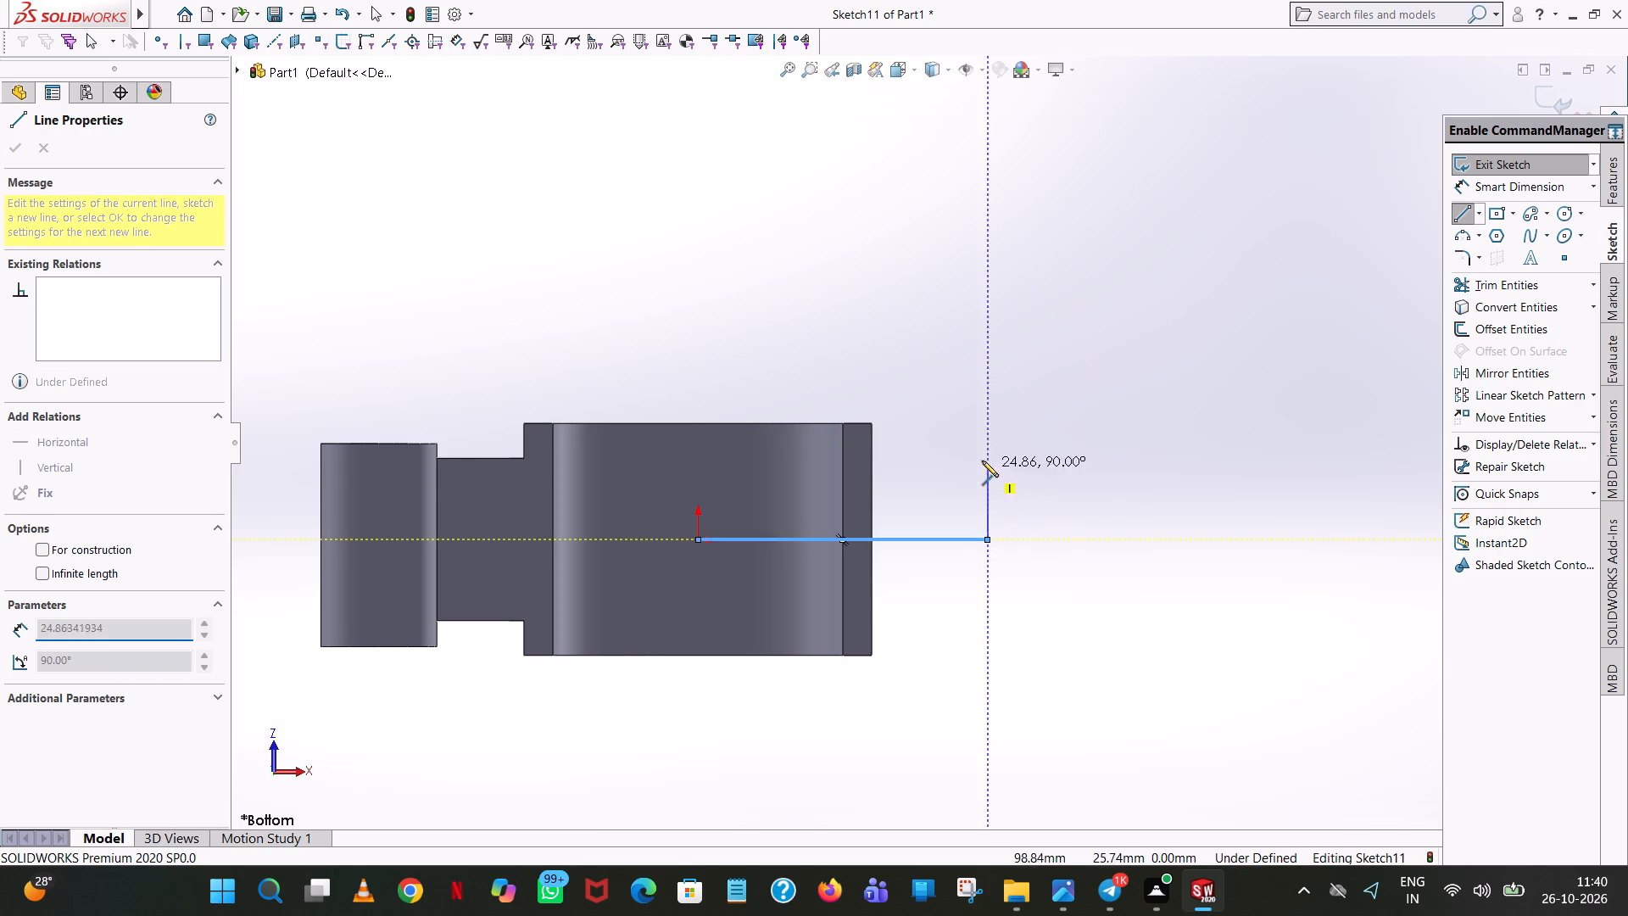
# Sketch a 50 mm square from the line's outer end back to the half-ring's inner edge, extending 25 mm on each side of the line.
pyautogui.click(985, 438)
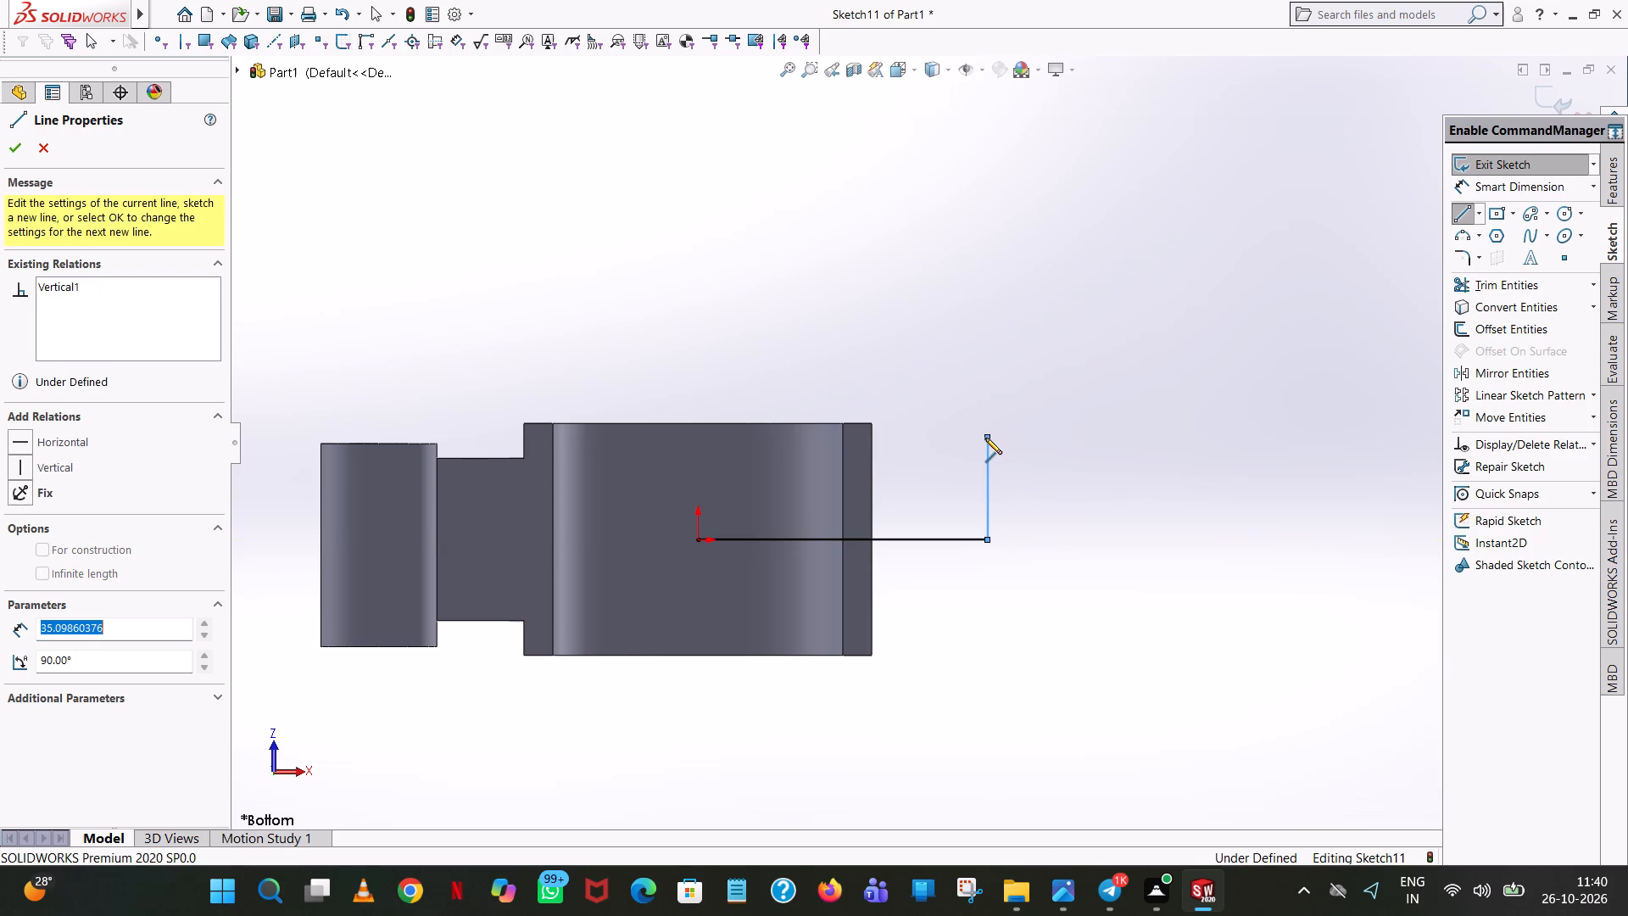
pyautogui.write('25')
pyautogui.press('Return')
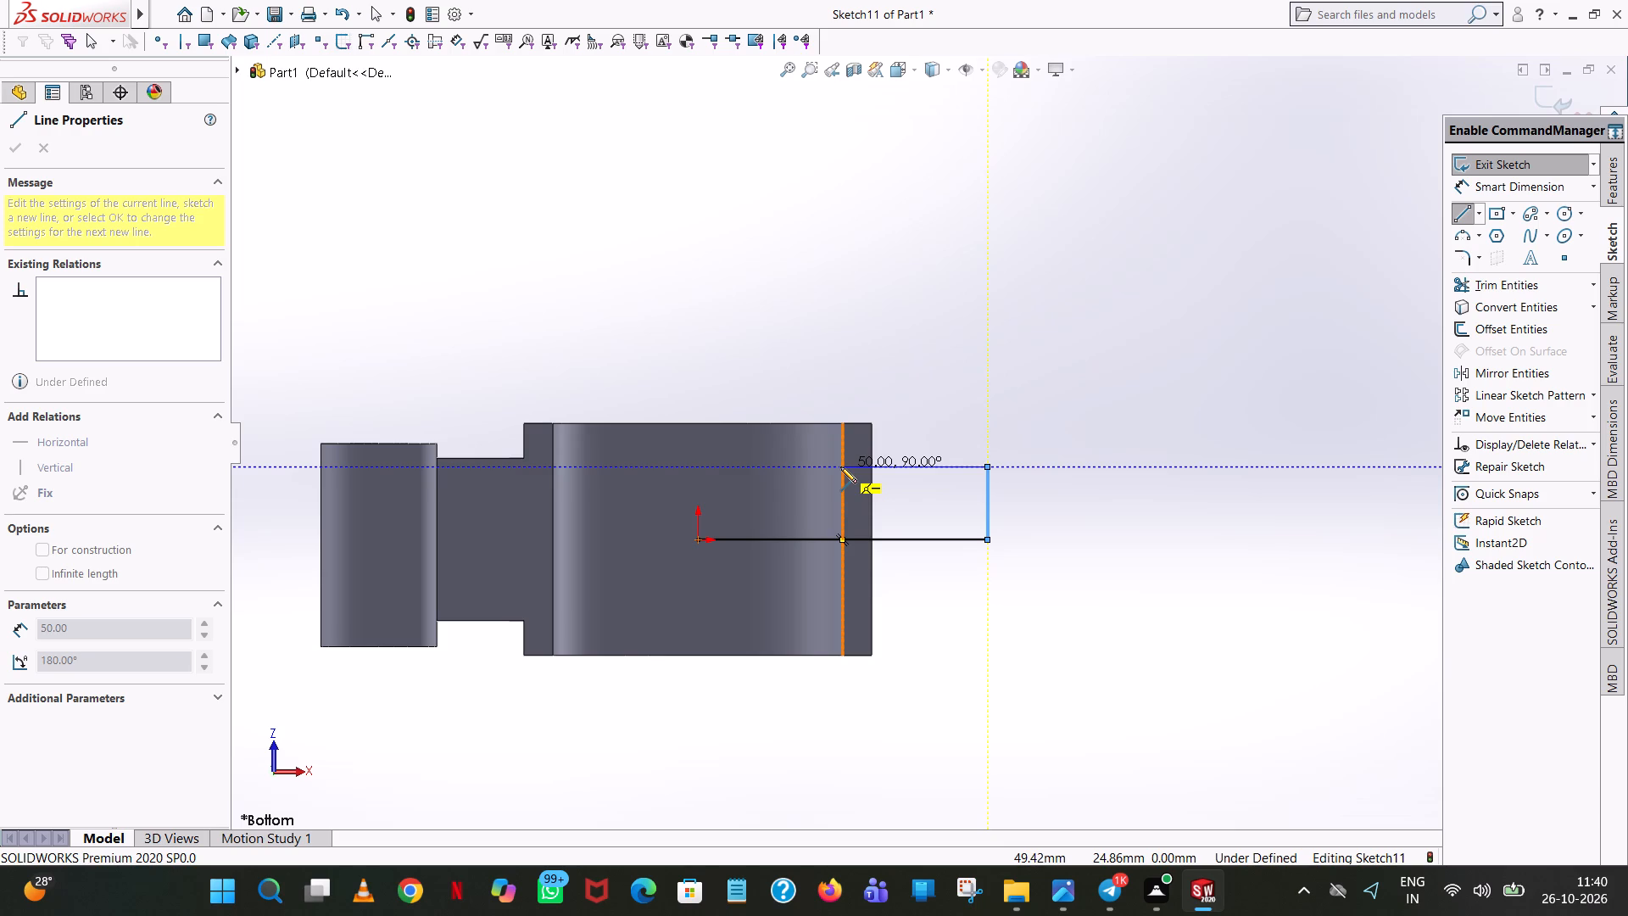
pyautogui.click(840, 466)
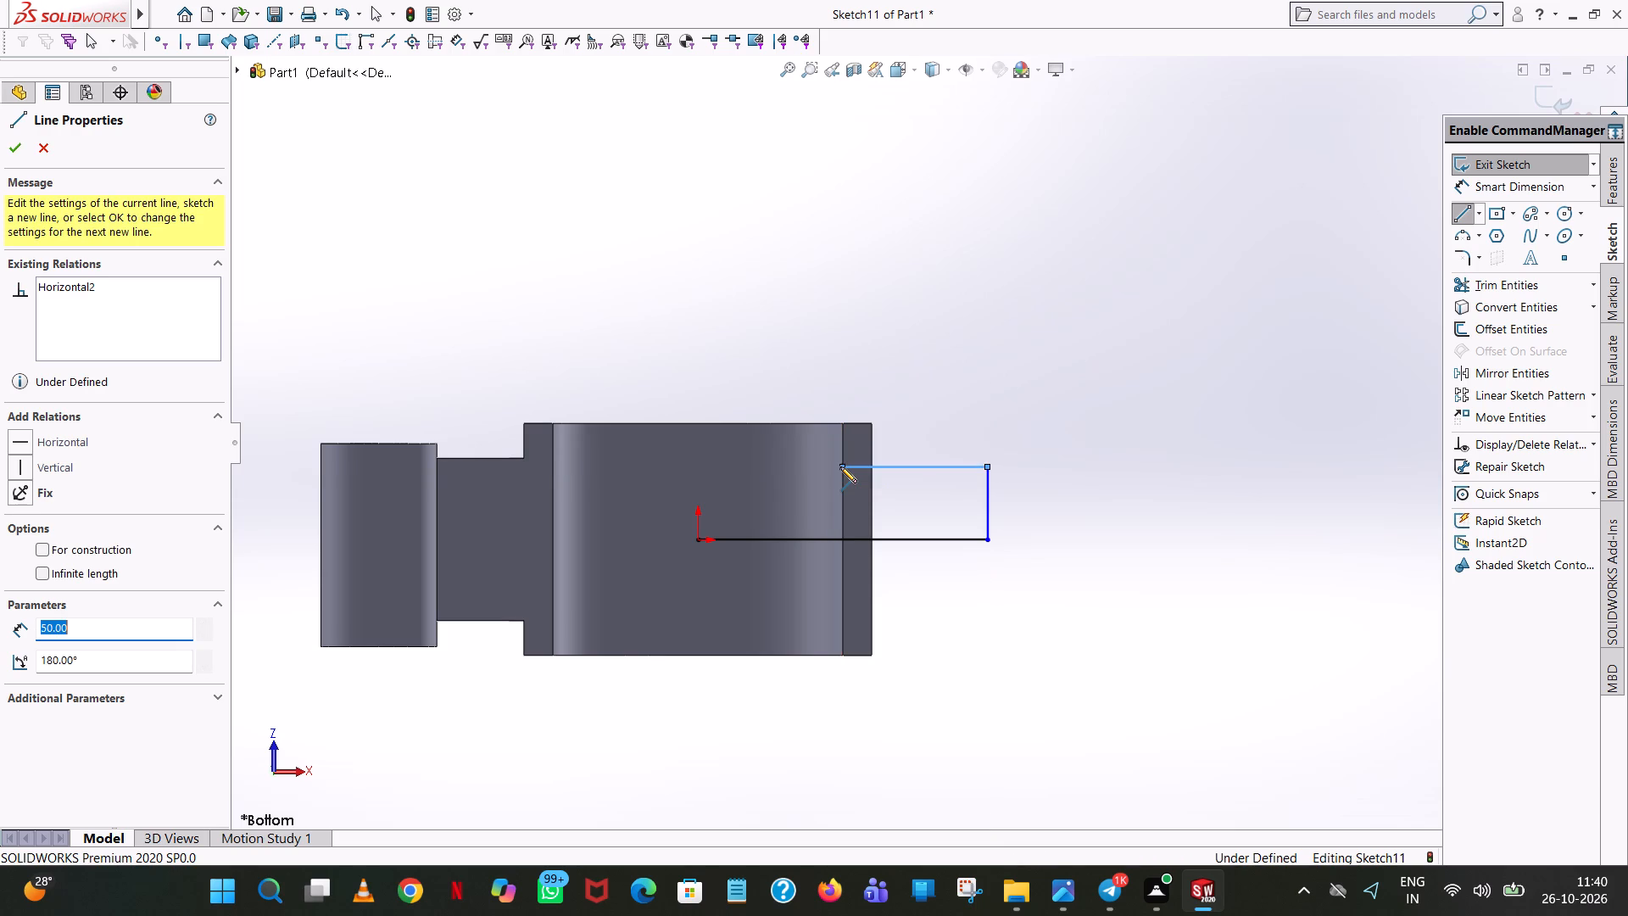
pyautogui.click(844, 588)
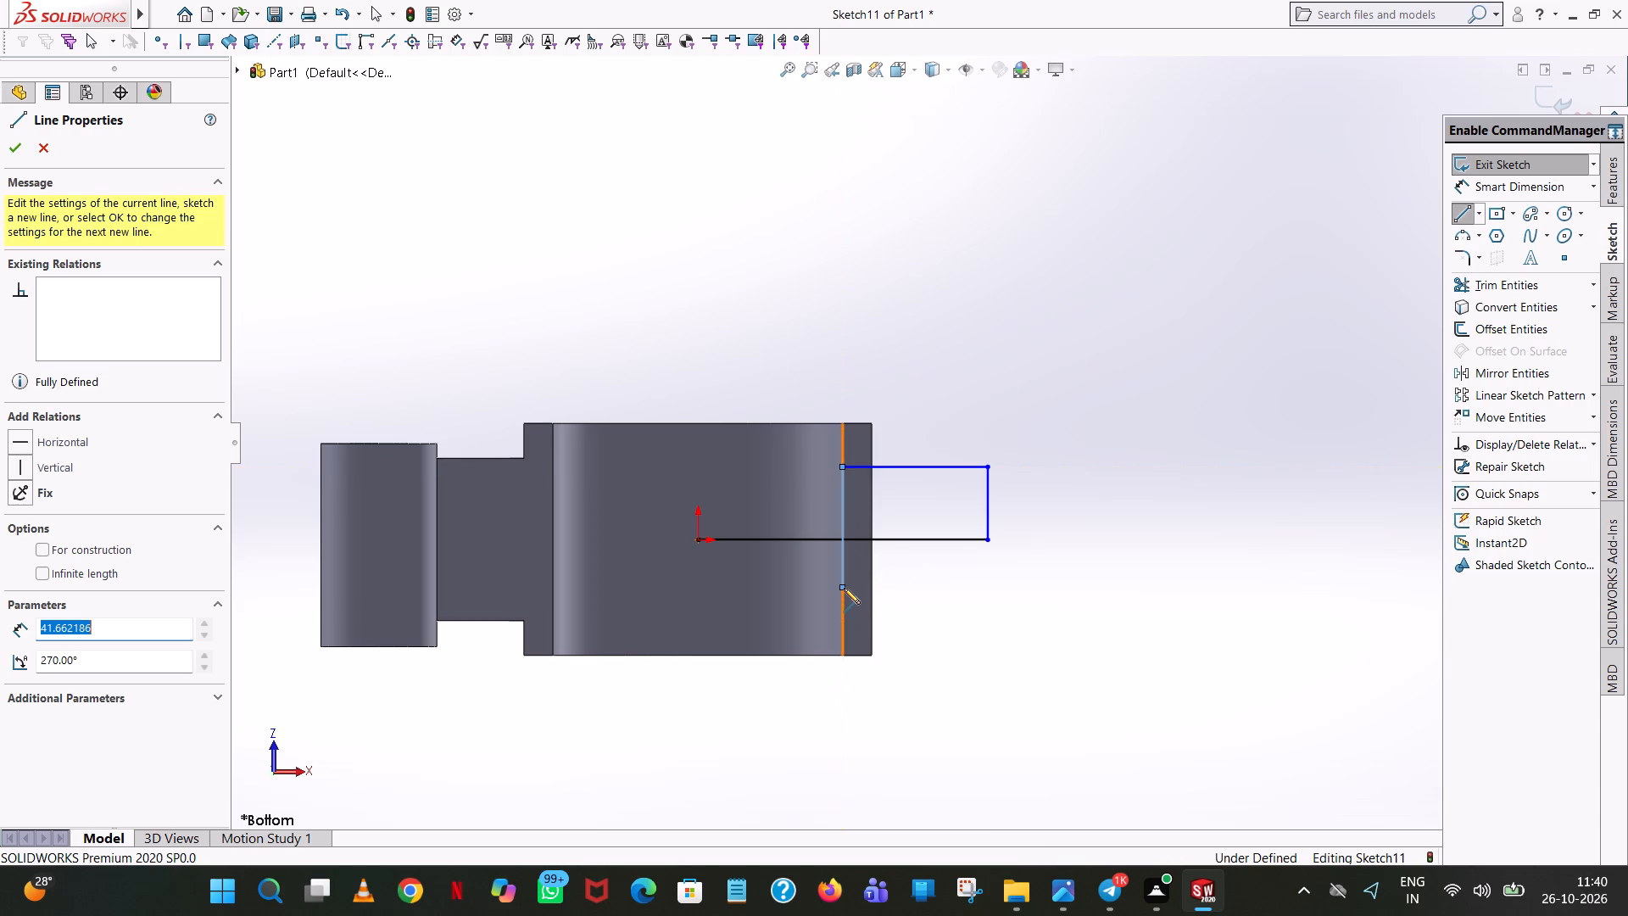
pyautogui.write('50')
pyautogui.press('Return')
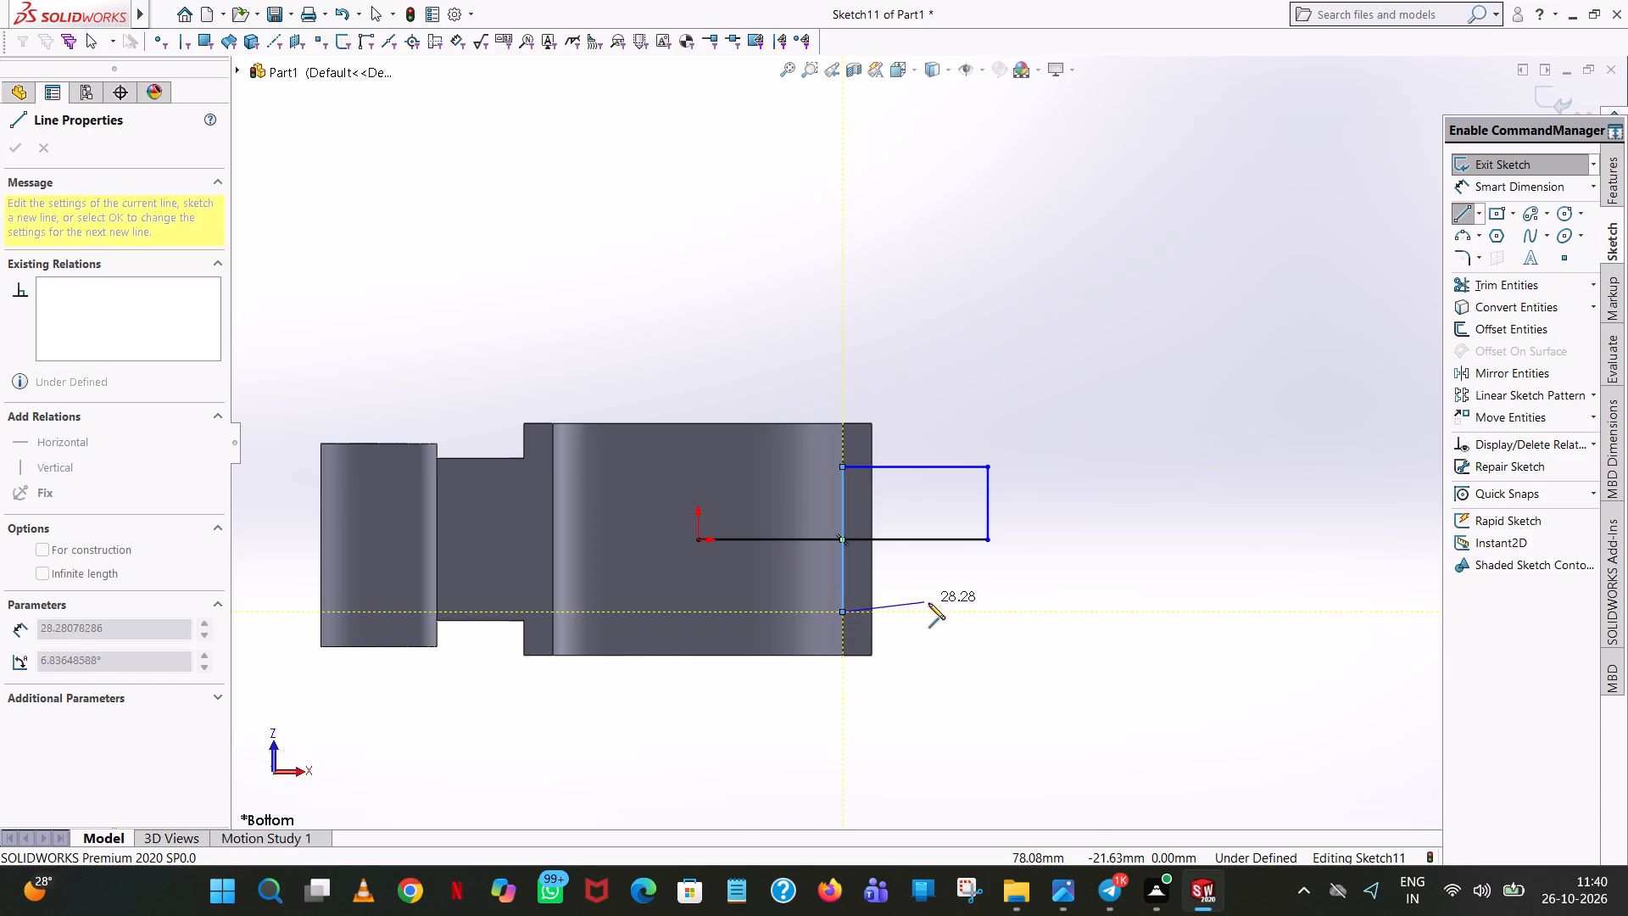
pyautogui.click(988, 612)
pyautogui.click(985, 538)
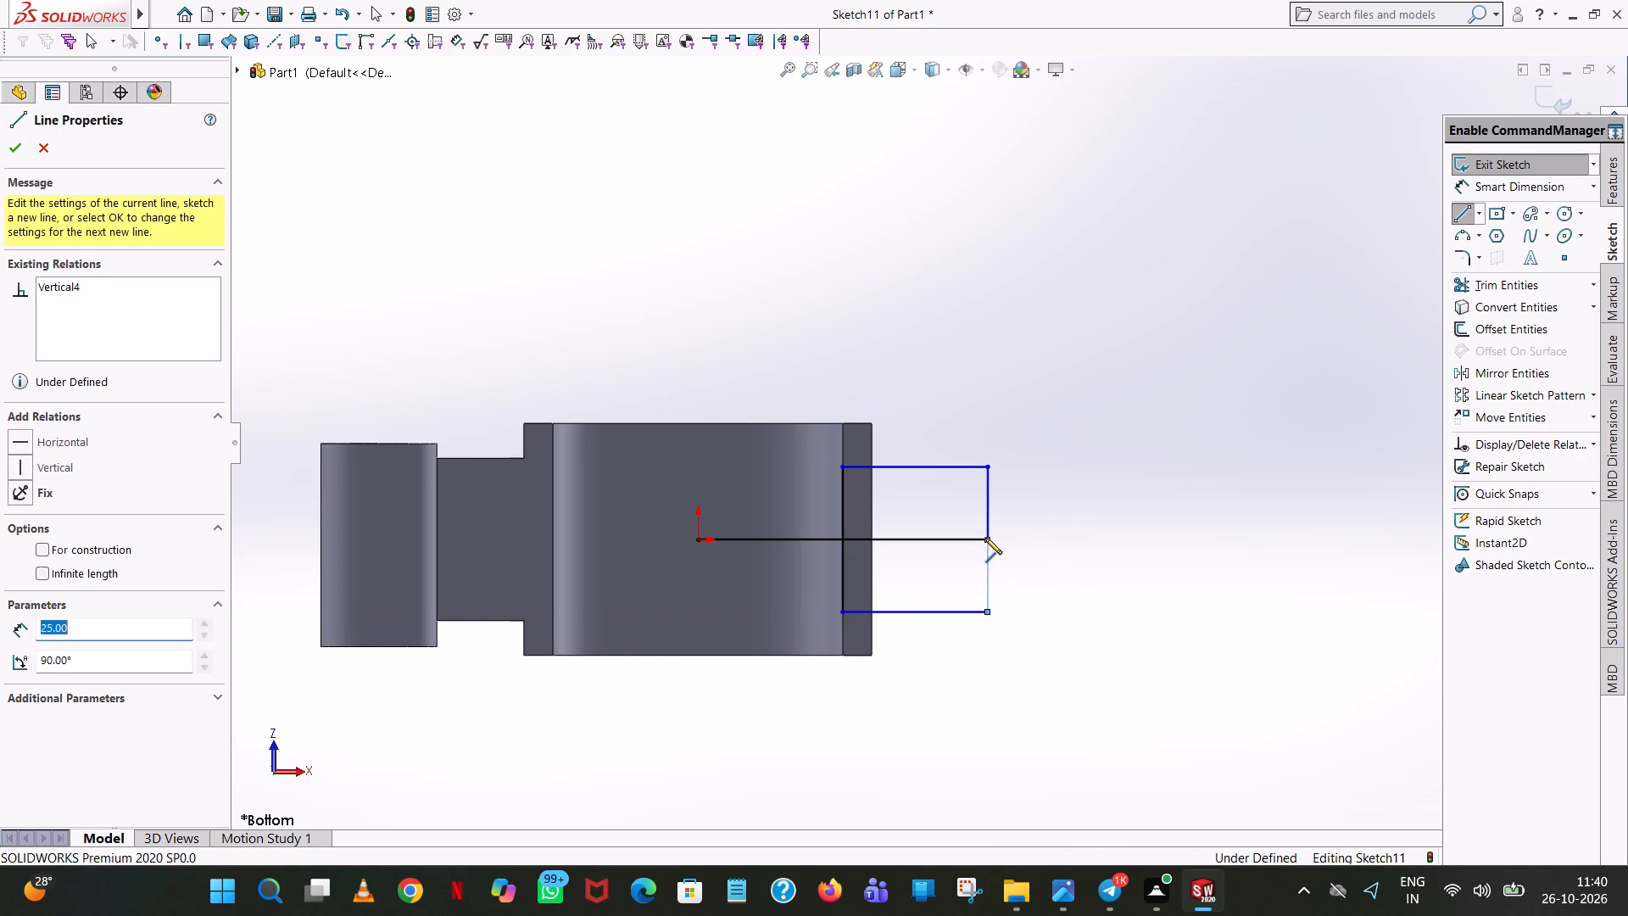
pyautogui.rightClick(985, 538)
pyautogui.click(1068, 545)
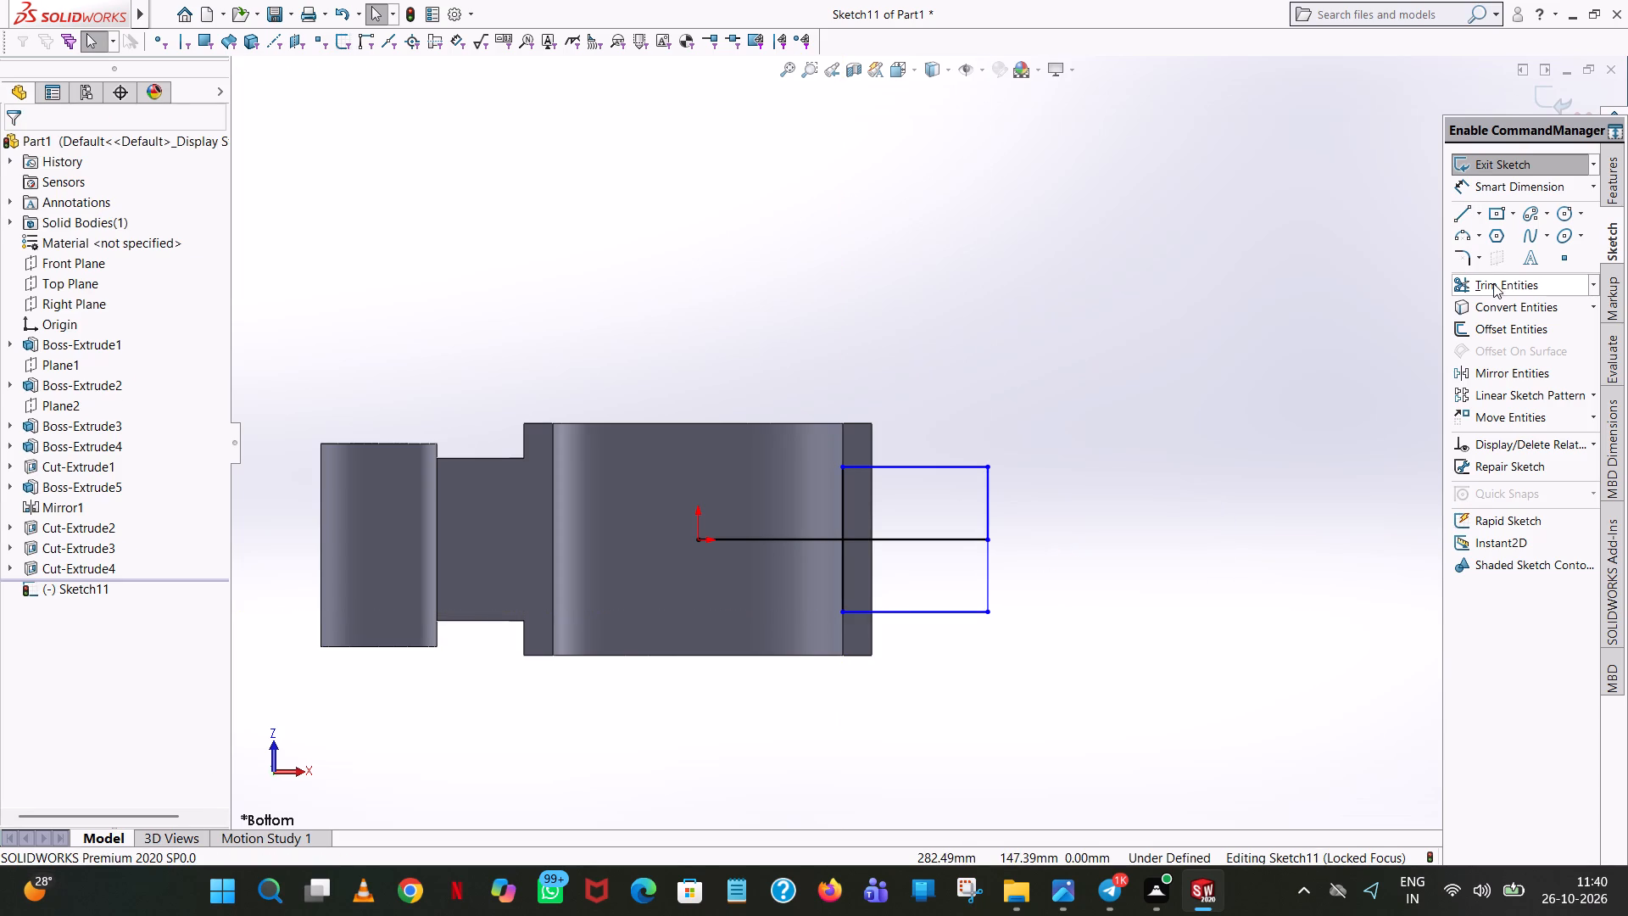
# Trim away both portions of the horizontal centre line, leaving only the square outline.
pyautogui.click(1493, 283)
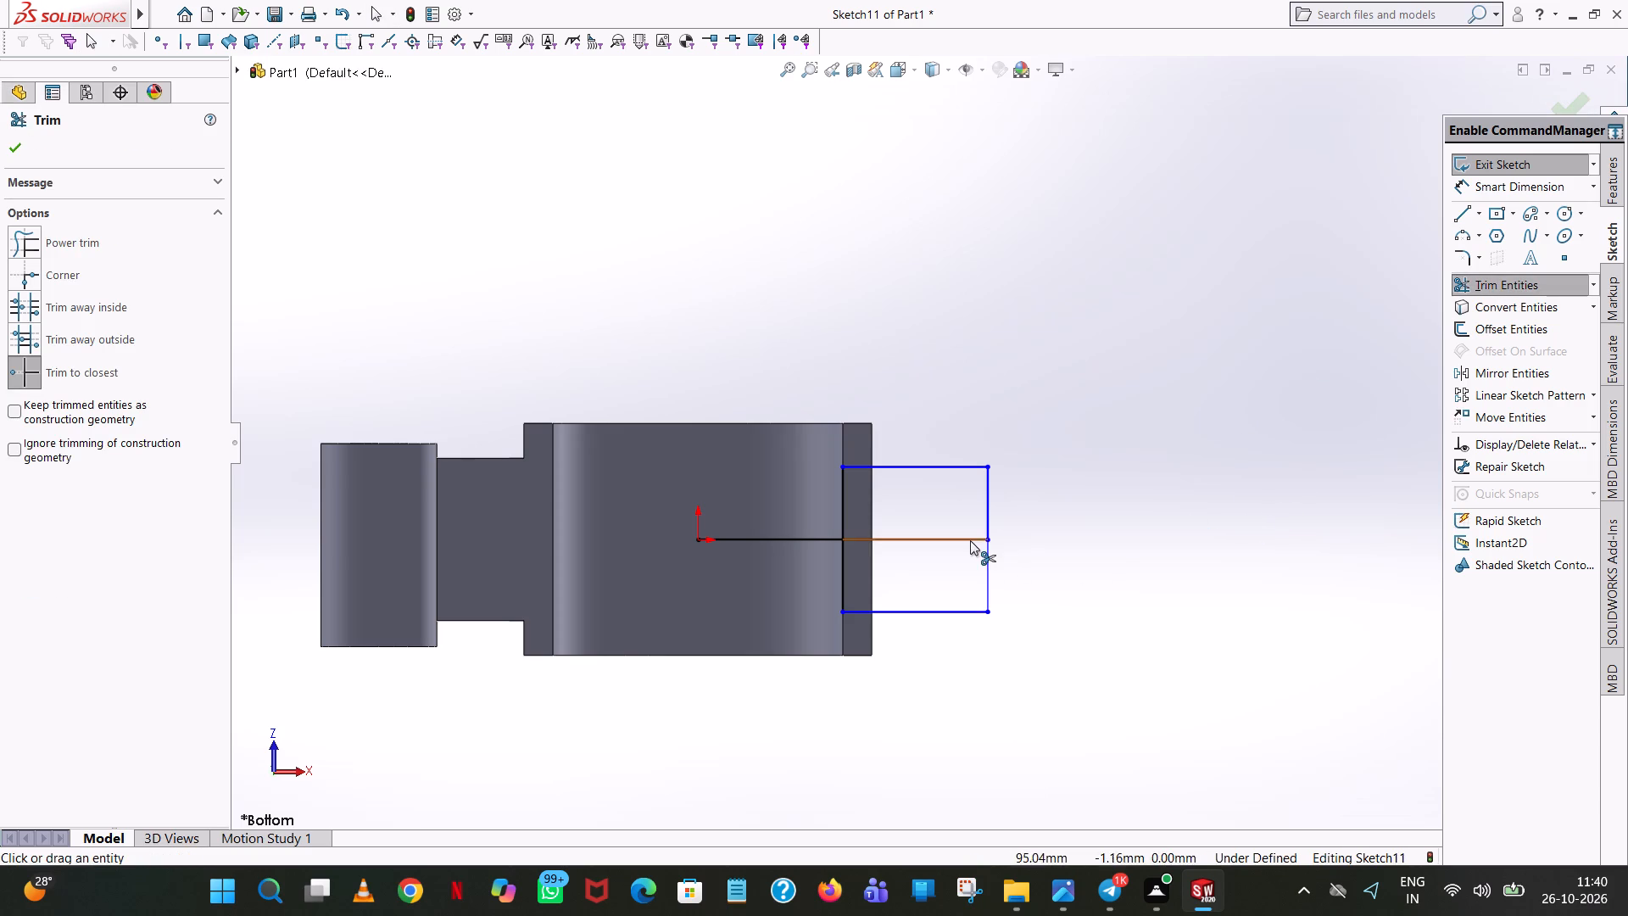
pyautogui.click(969, 539)
pyautogui.click(740, 538)
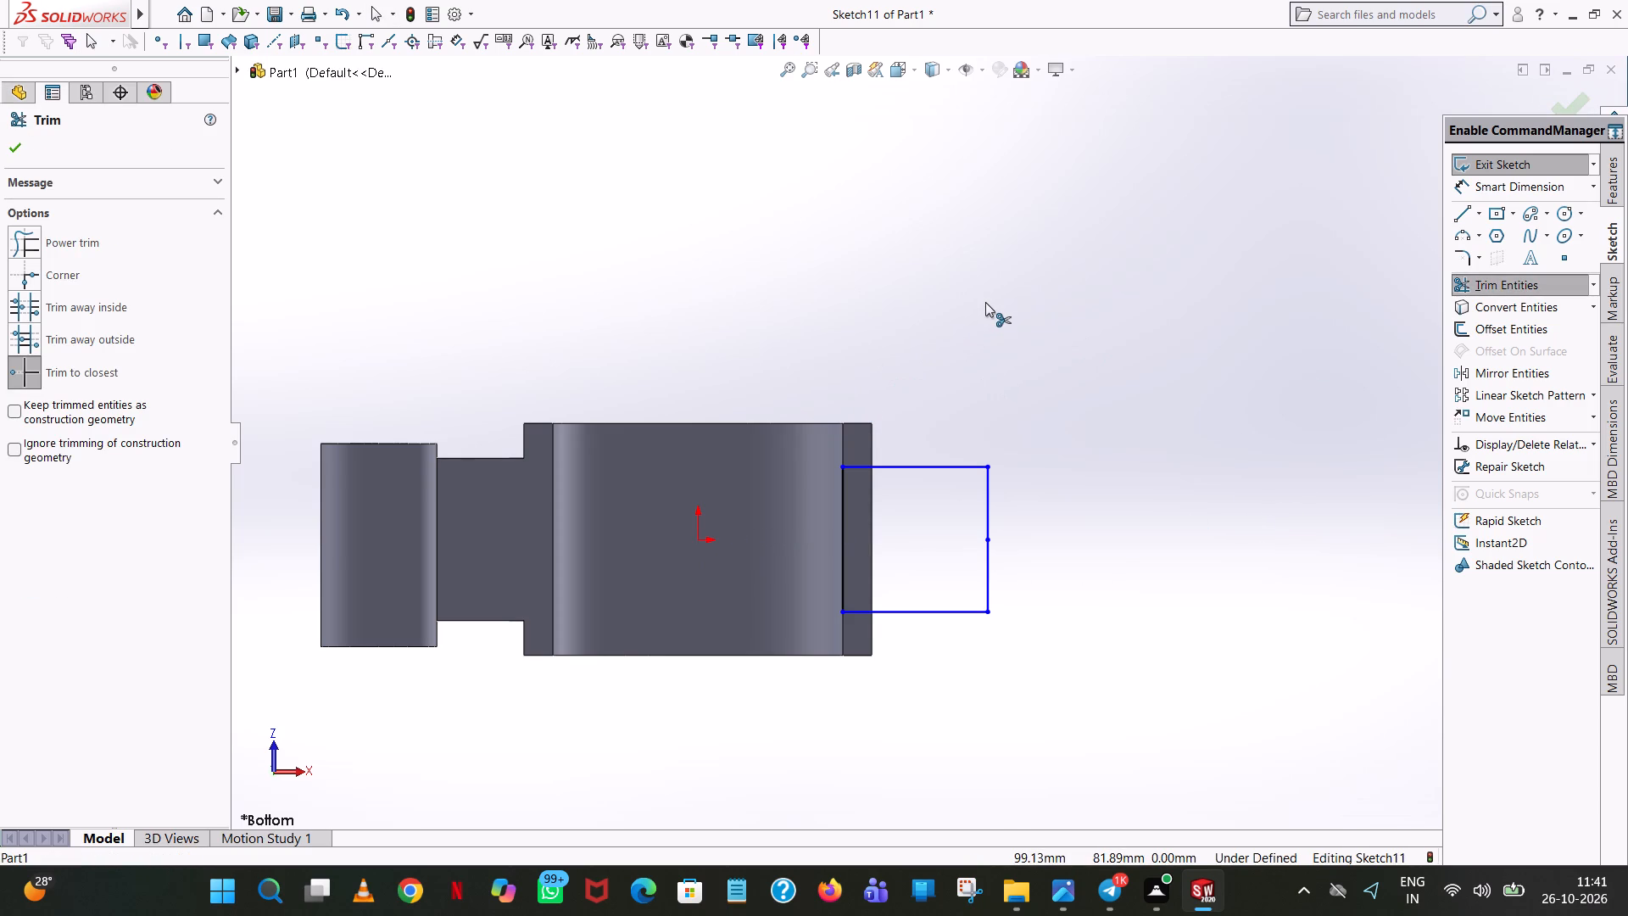
# Round the square's two outer corners with 10 mm sketch fillets.
pyautogui.moveTo(985, 302); pyautogui.dragTo(951, 679, button='middle')
pyautogui.scroll(4, 956, 646)
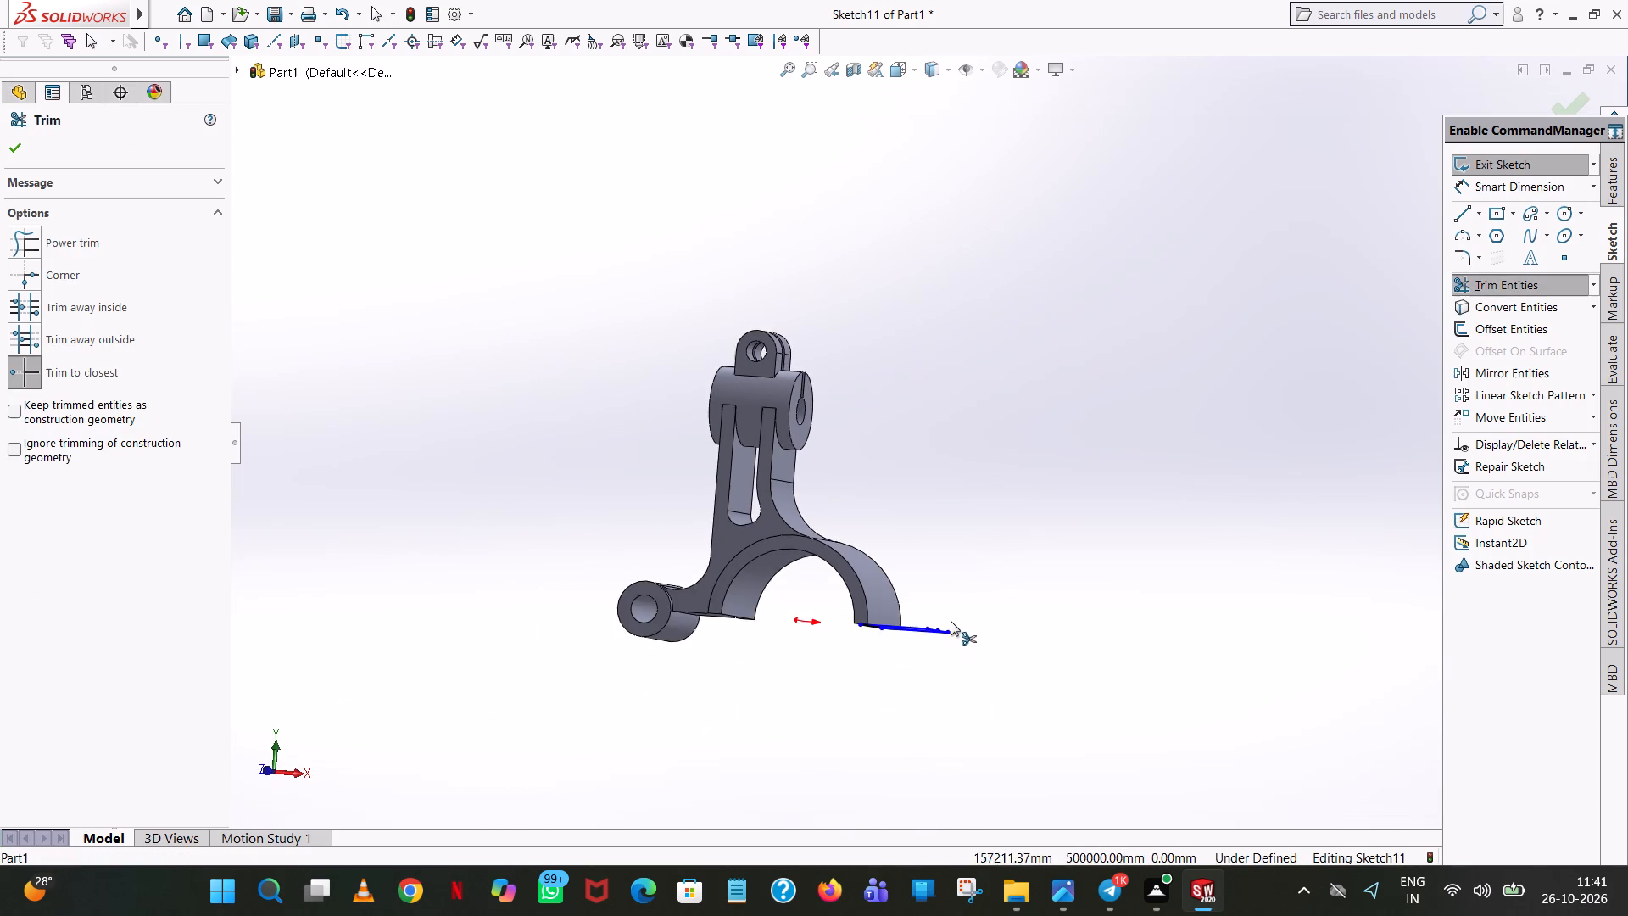
pyautogui.moveTo(950, 624); pyautogui.dragTo(908, 788, button='middle')
pyautogui.scroll(-4, 951, 653)
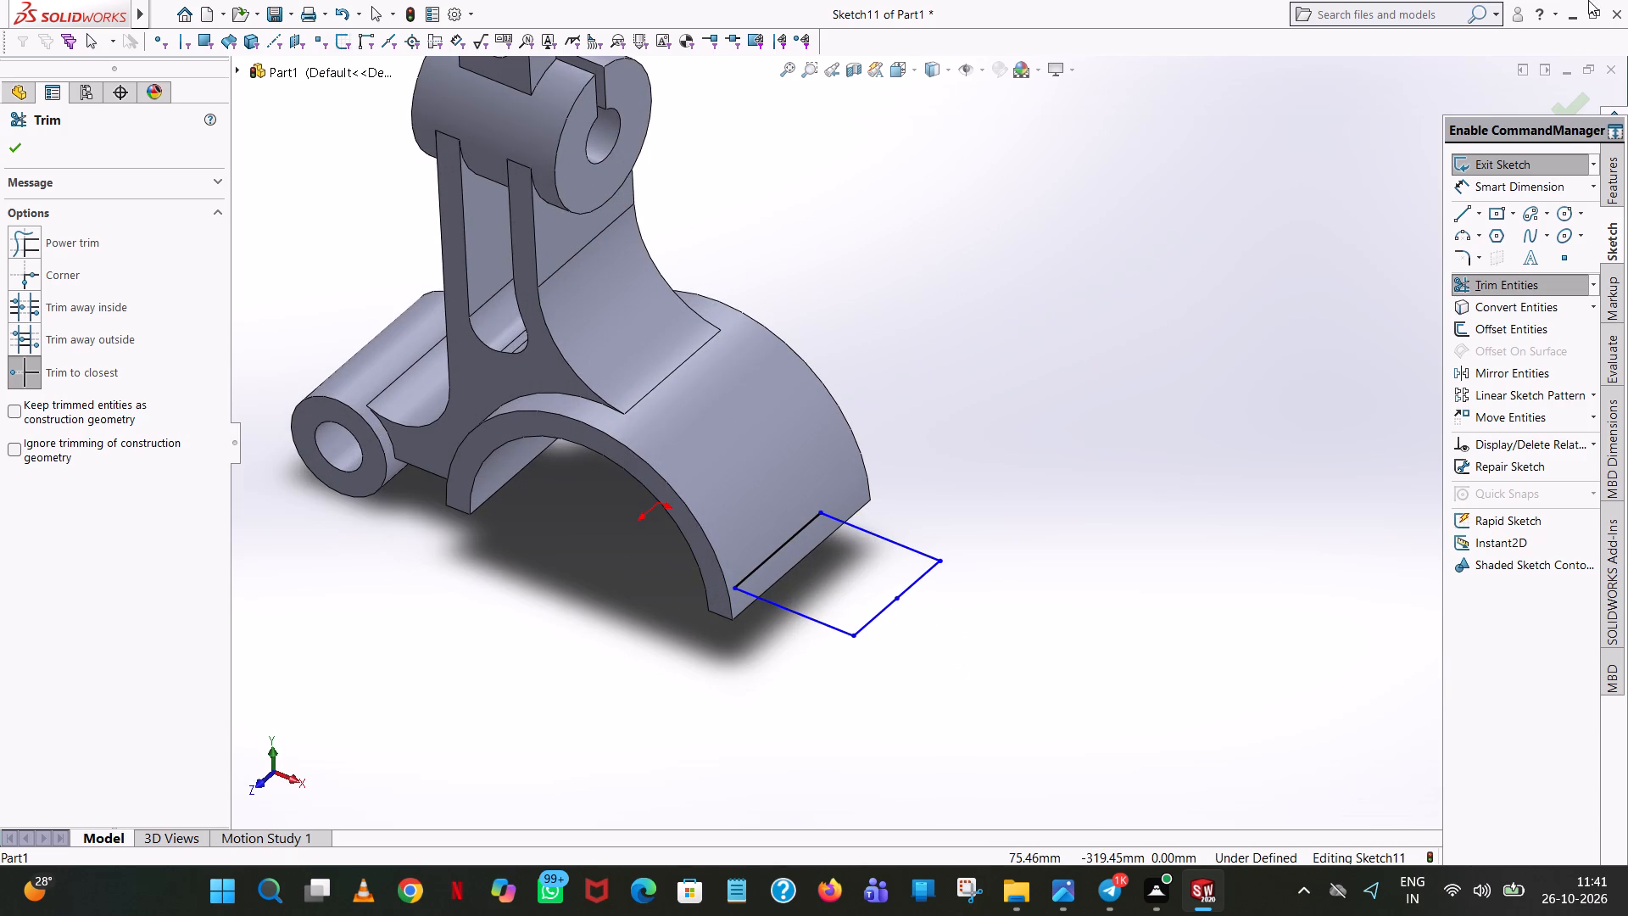
pyautogui.click(1458, 259)
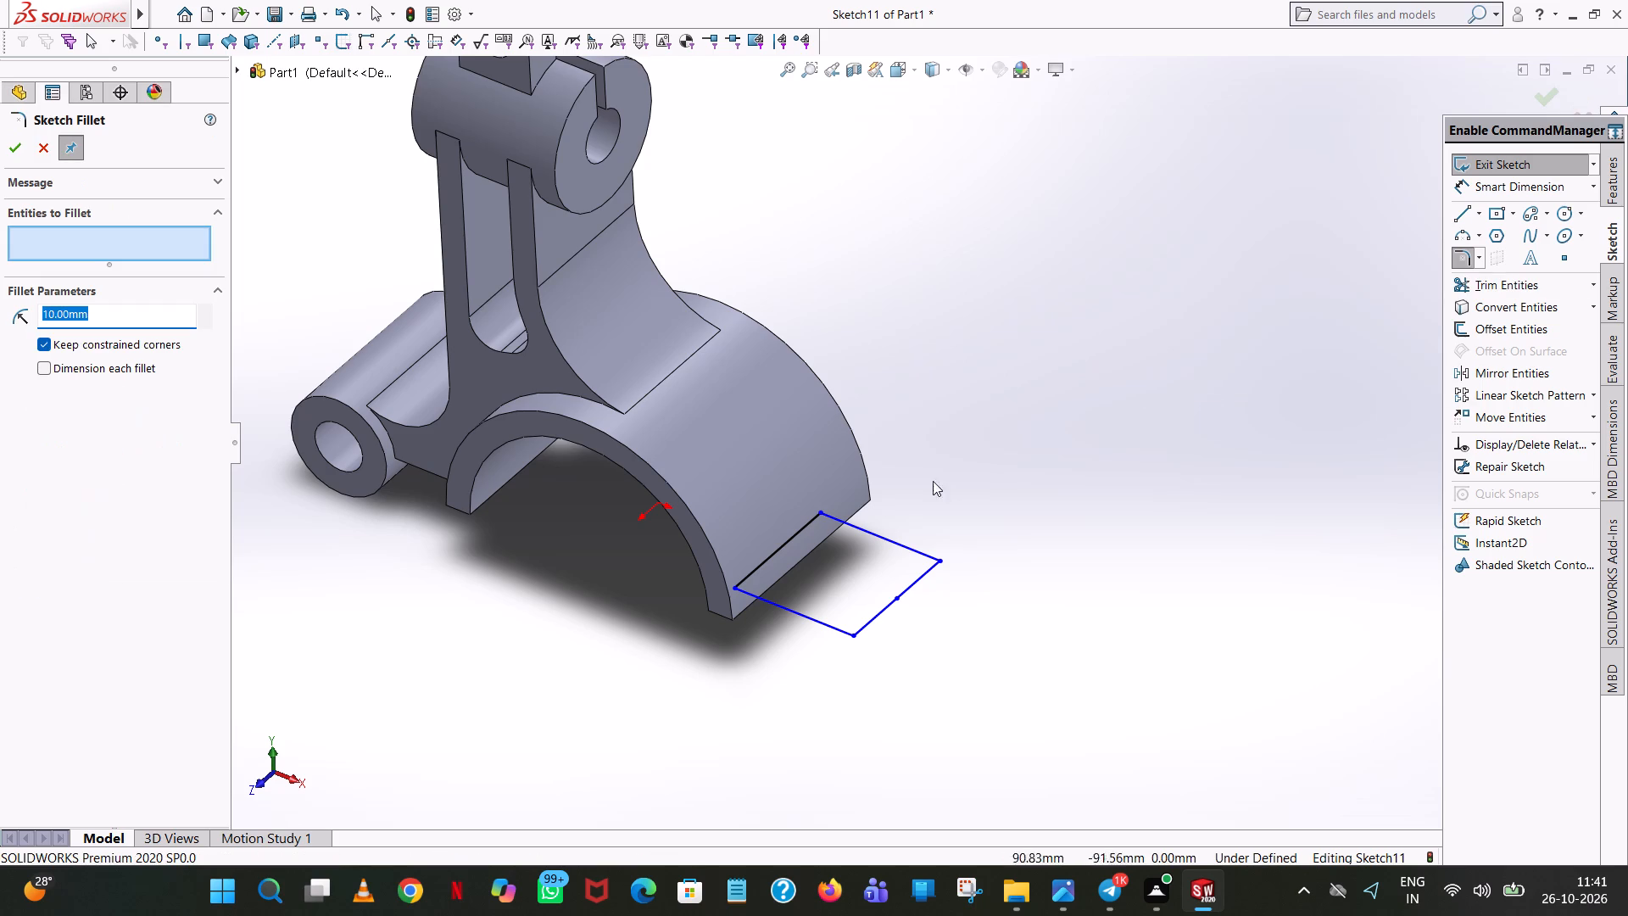
pyautogui.click(855, 636)
pyautogui.click(937, 559)
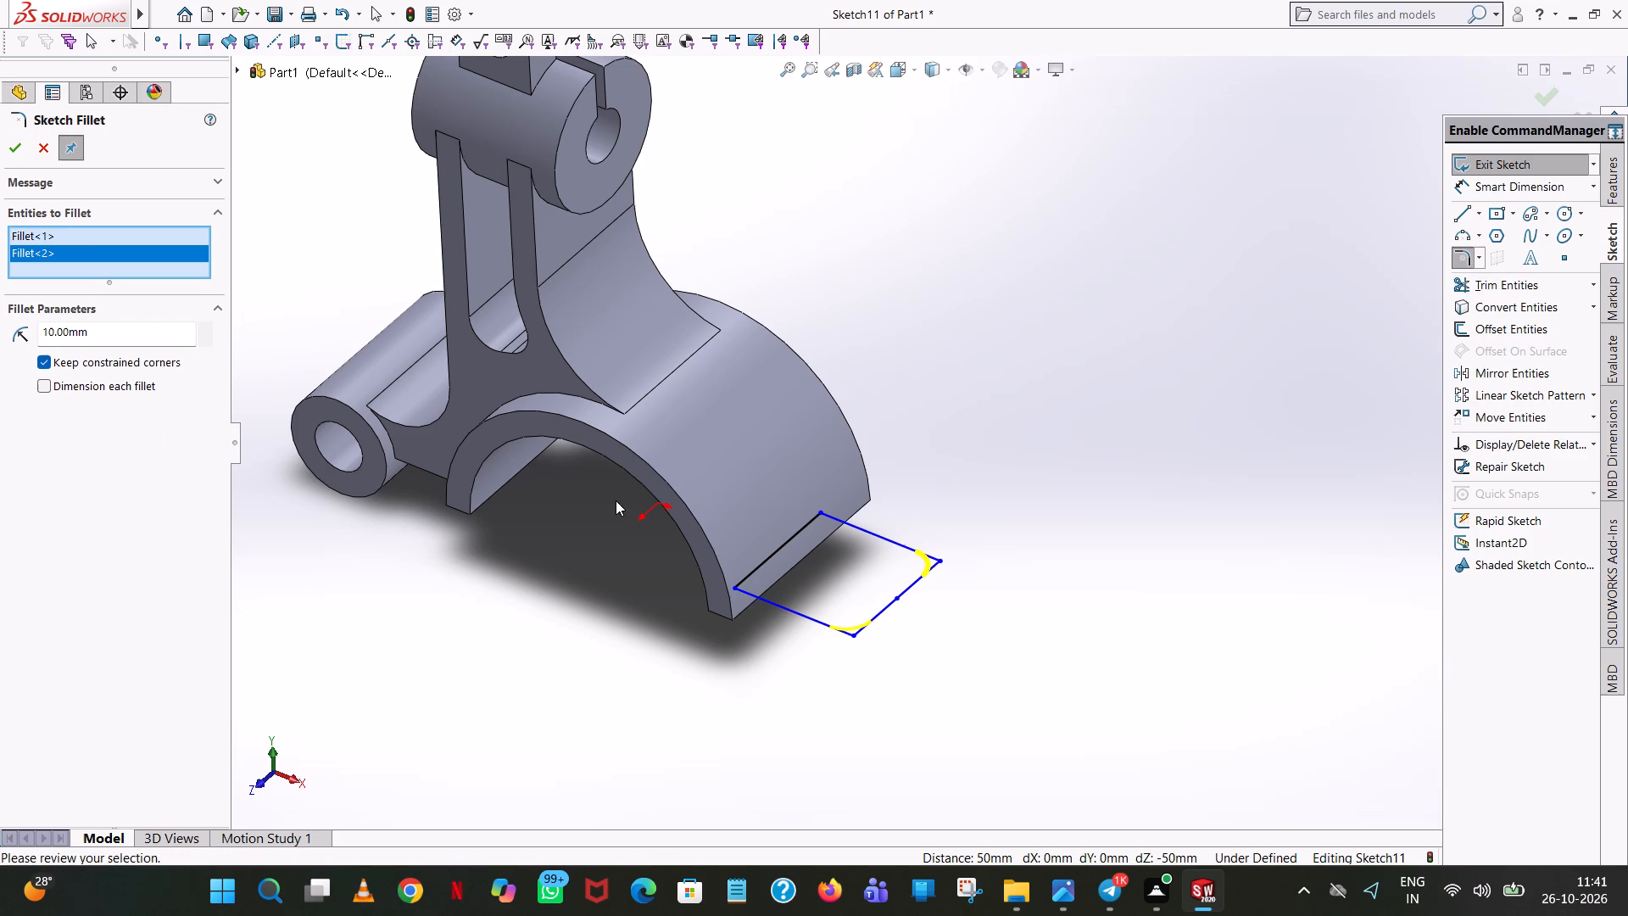
pyautogui.click(3, 149)
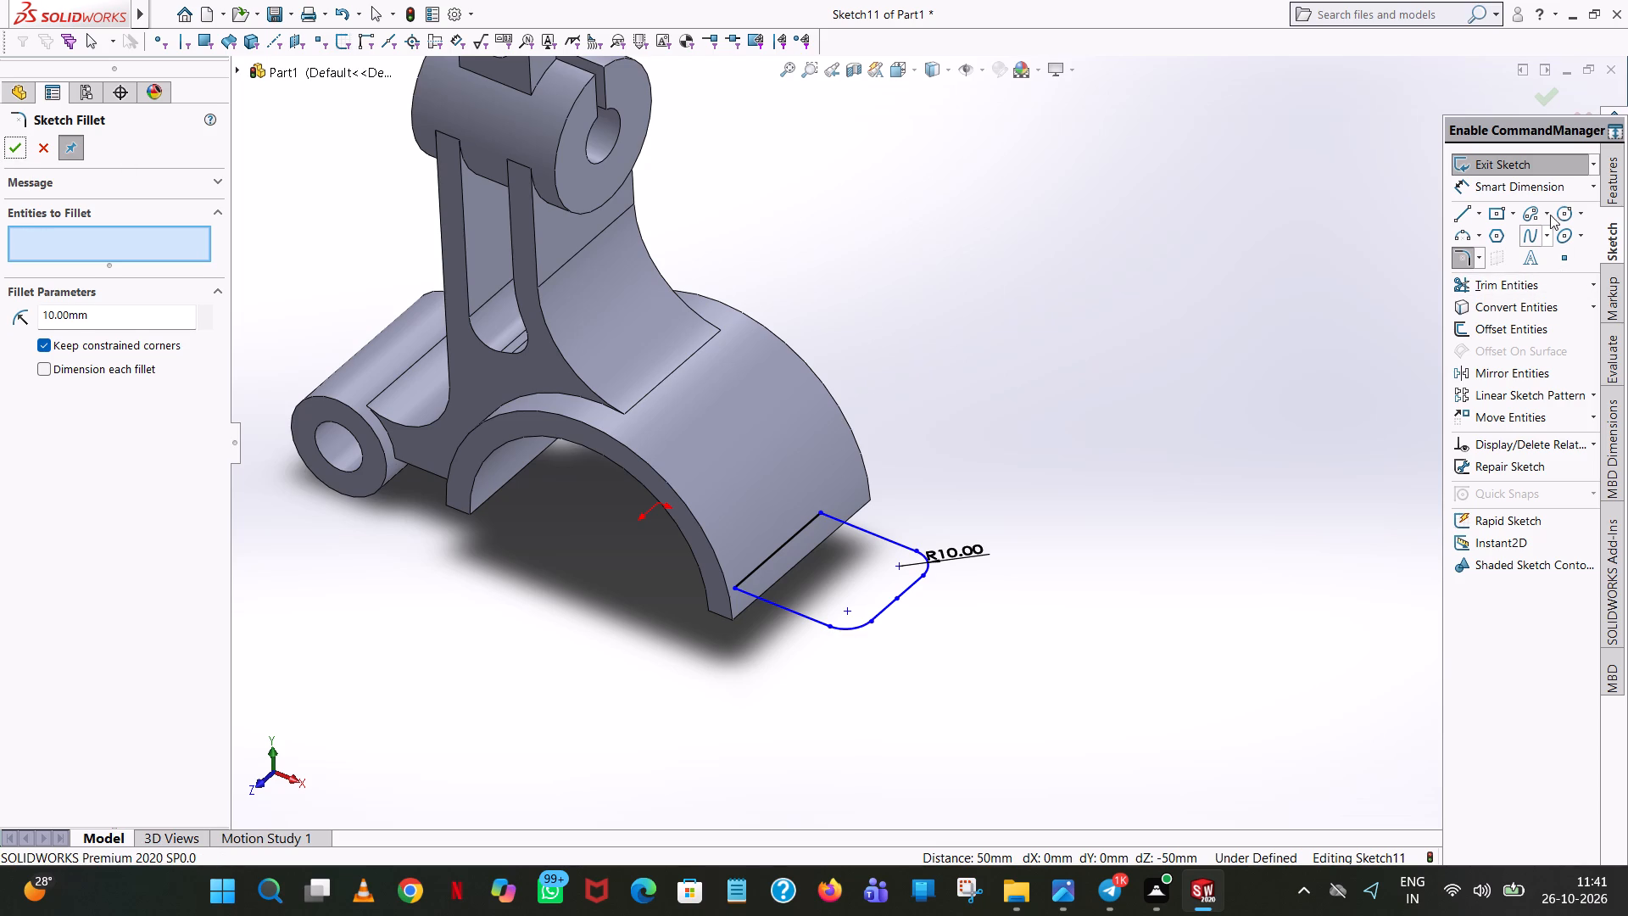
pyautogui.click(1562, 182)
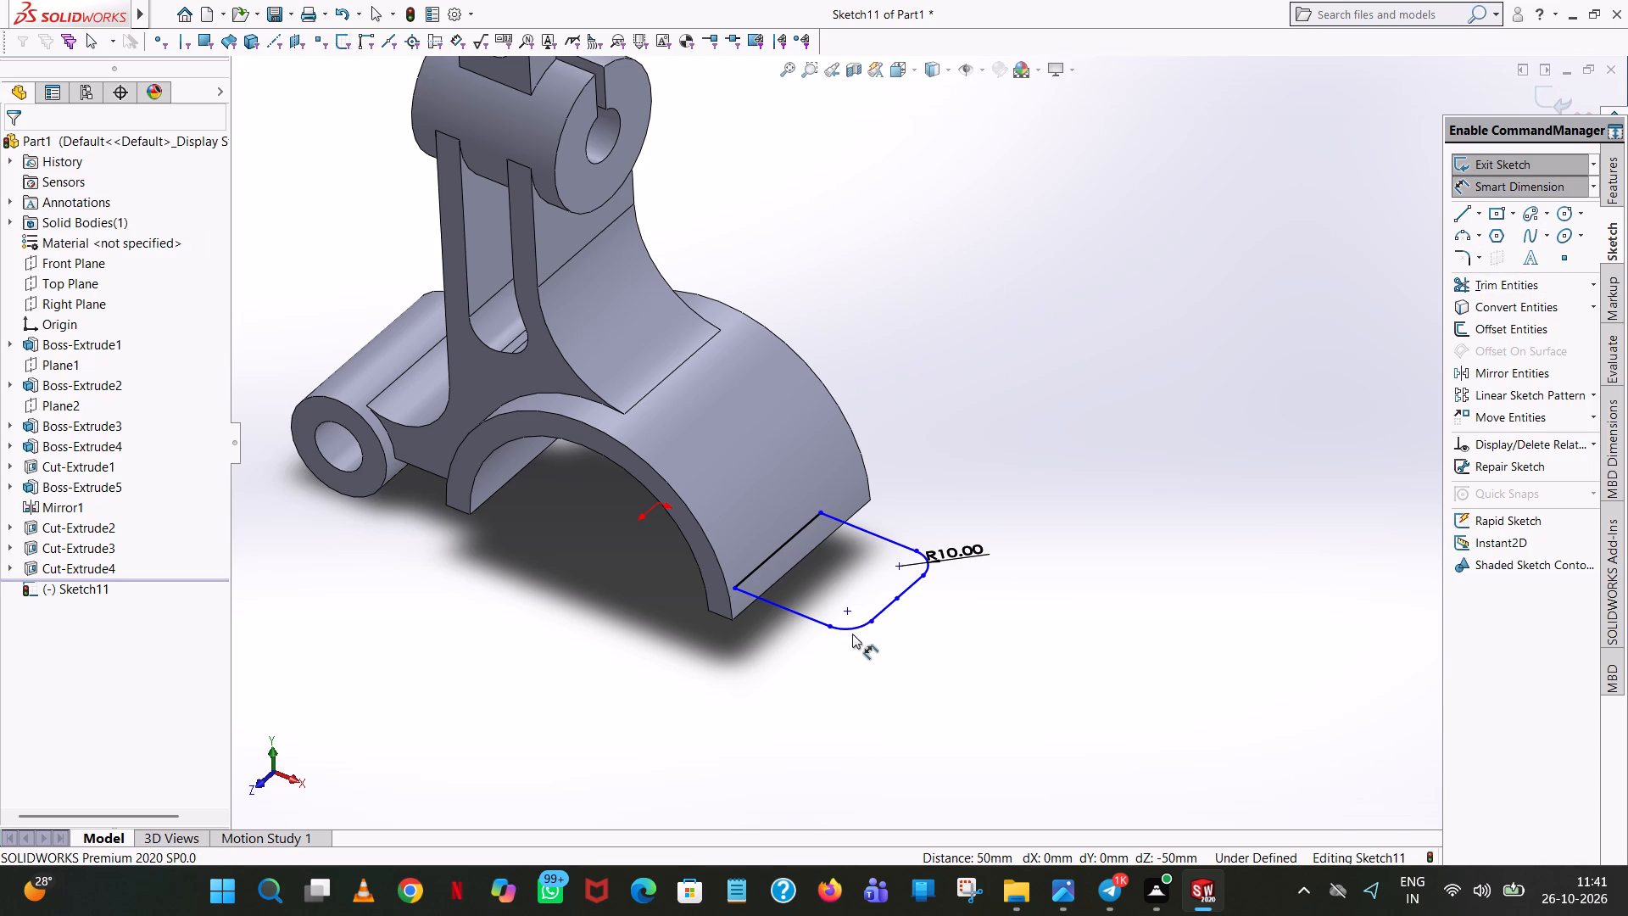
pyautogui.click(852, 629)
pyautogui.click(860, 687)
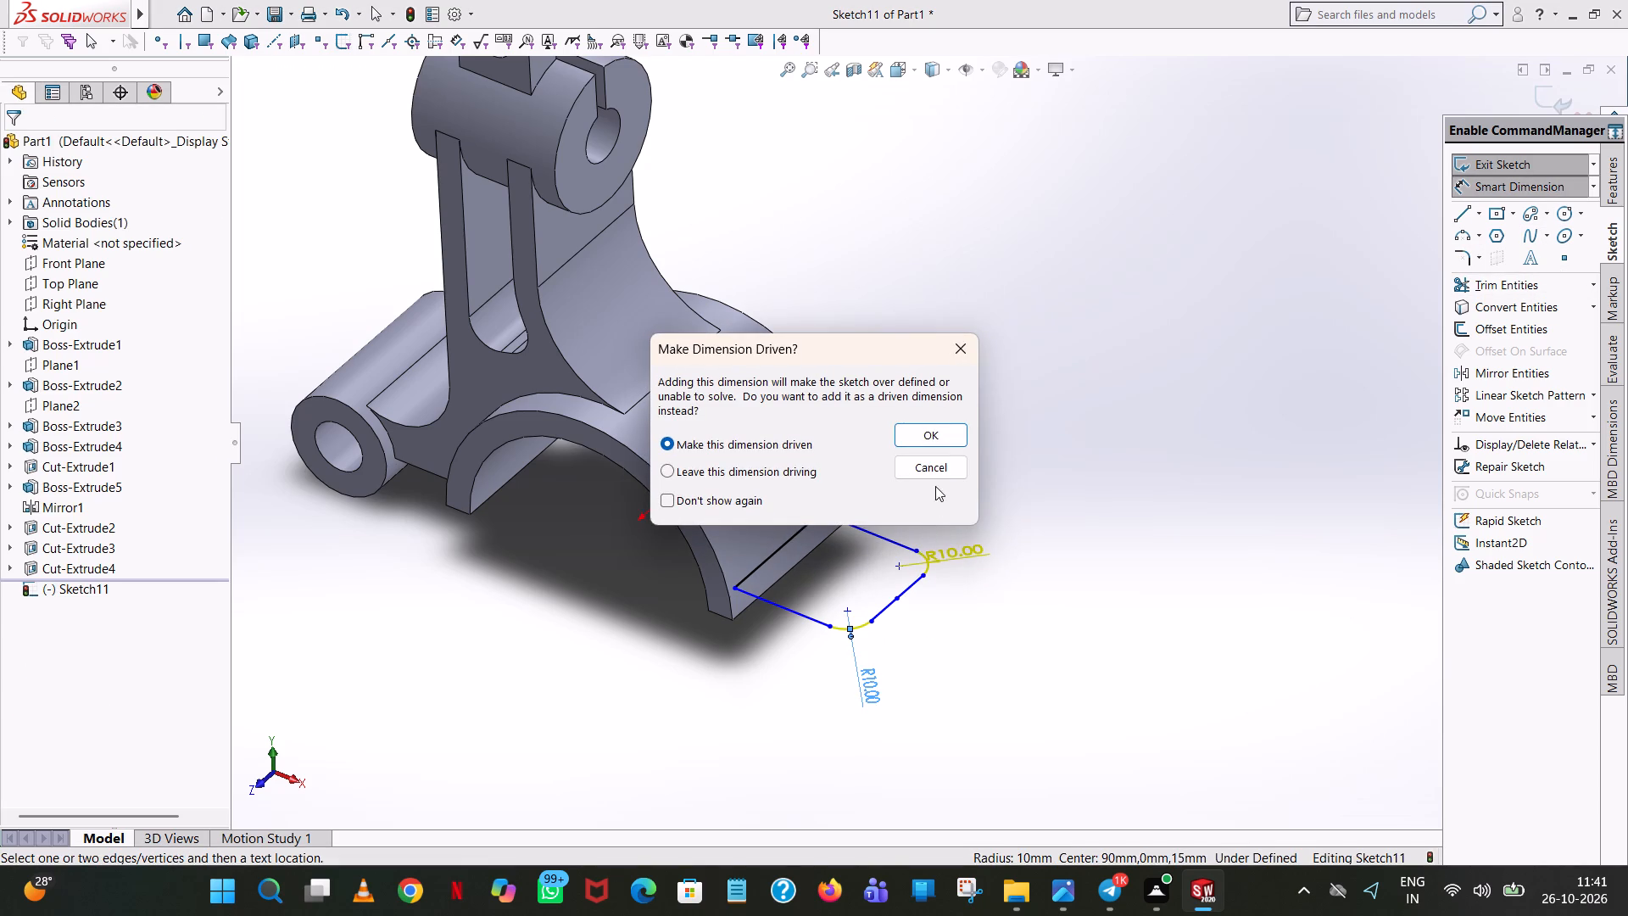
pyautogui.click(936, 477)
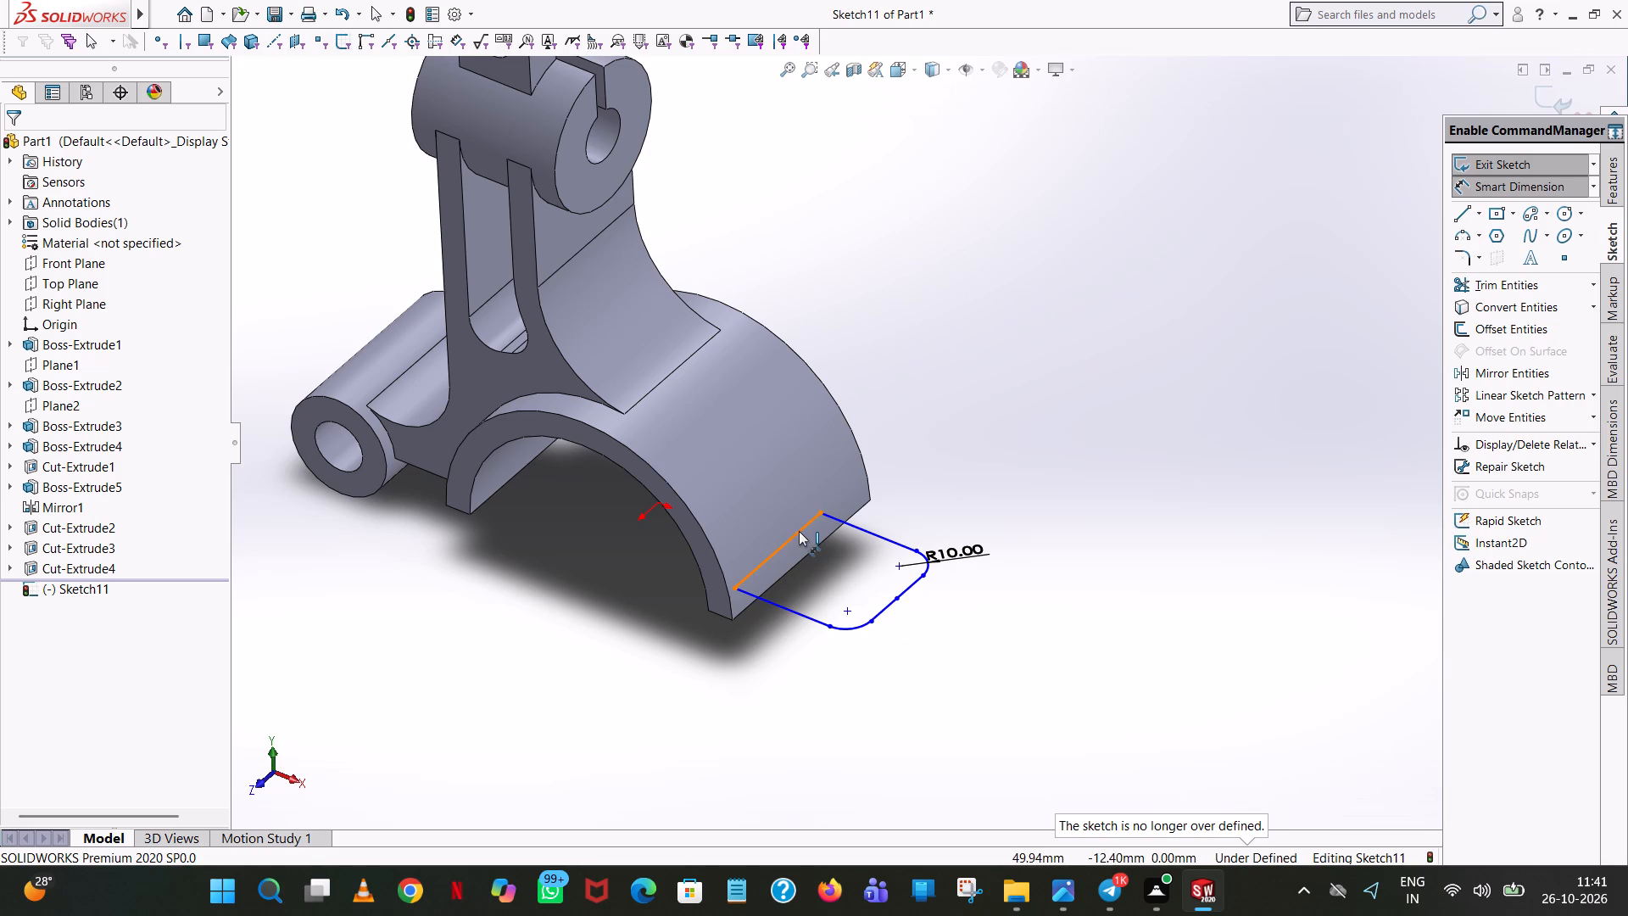
# Dimension the distance from the profile's inner edge line to its outer edge midpoint as 50 mm.
pyautogui.click(799, 531)
pyautogui.click(898, 598)
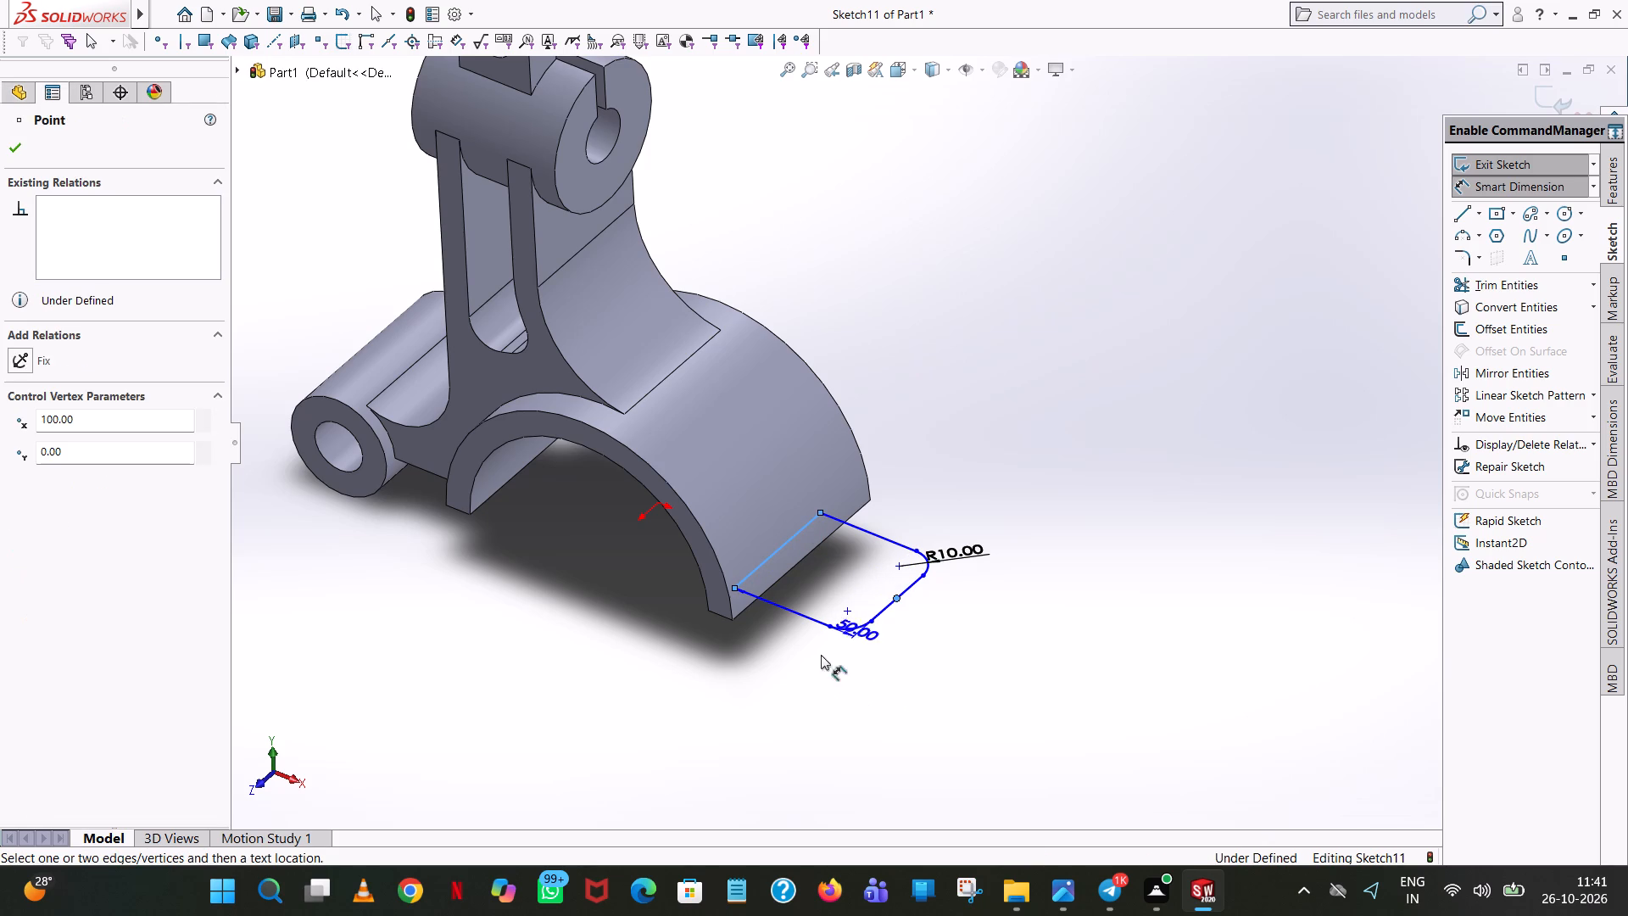
pyautogui.click(761, 692)
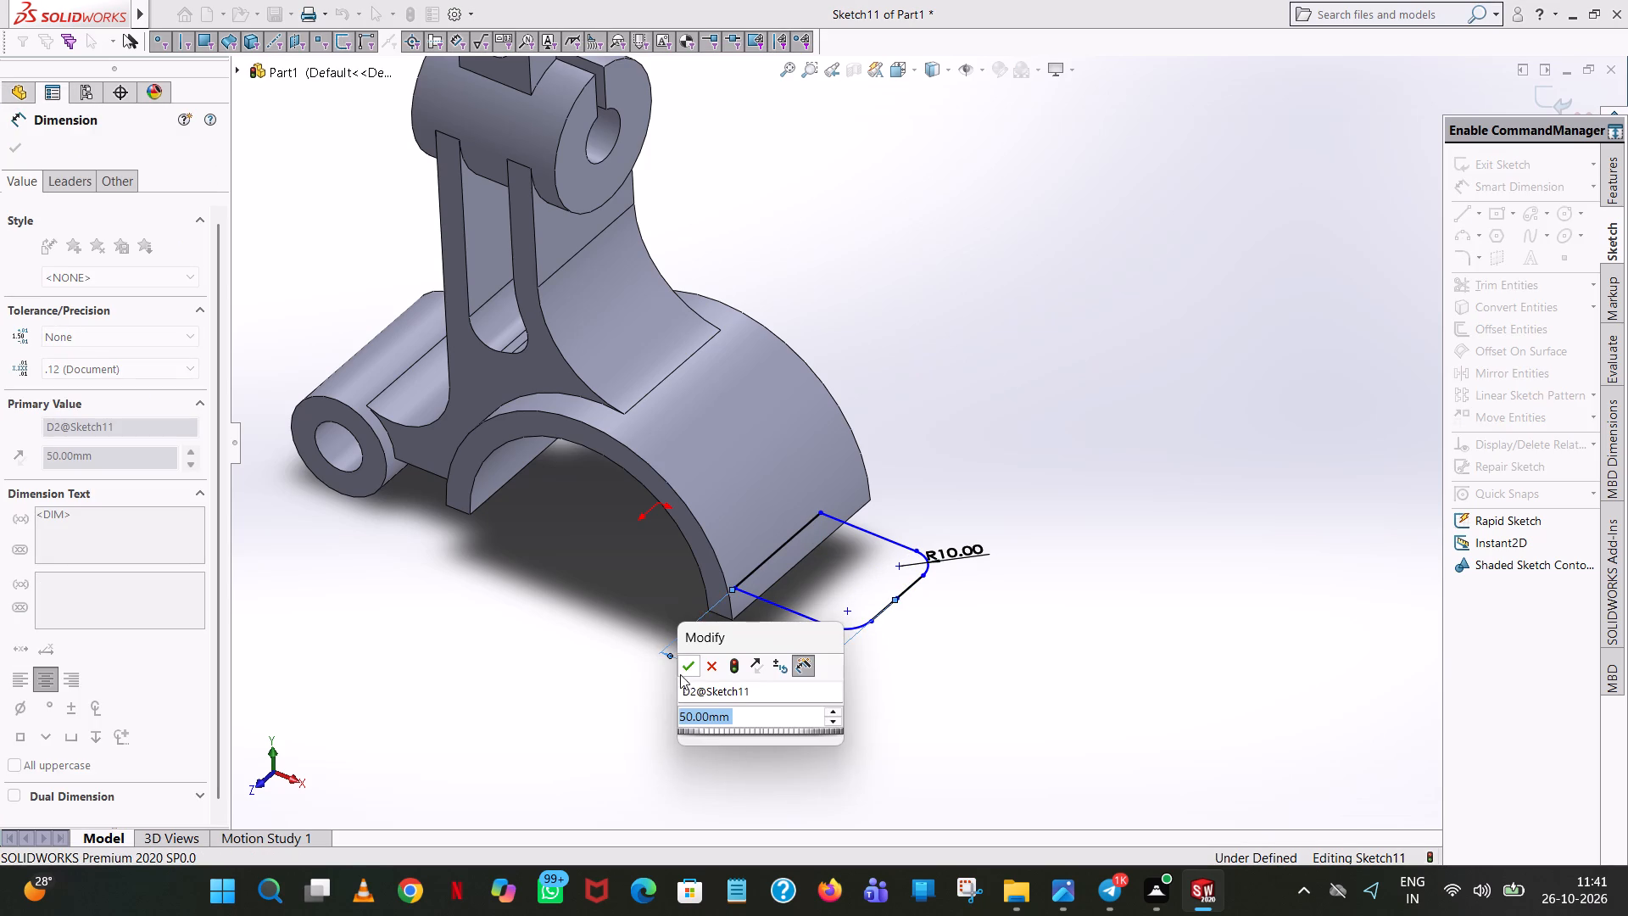
pyautogui.click(684, 671)
pyautogui.click(1119, 343)
# Dimension the distance between the flange profile's two parallel side lines as 50 mm.
pyautogui.scroll(-9, 891, 606)
pyautogui.click(950, 126)
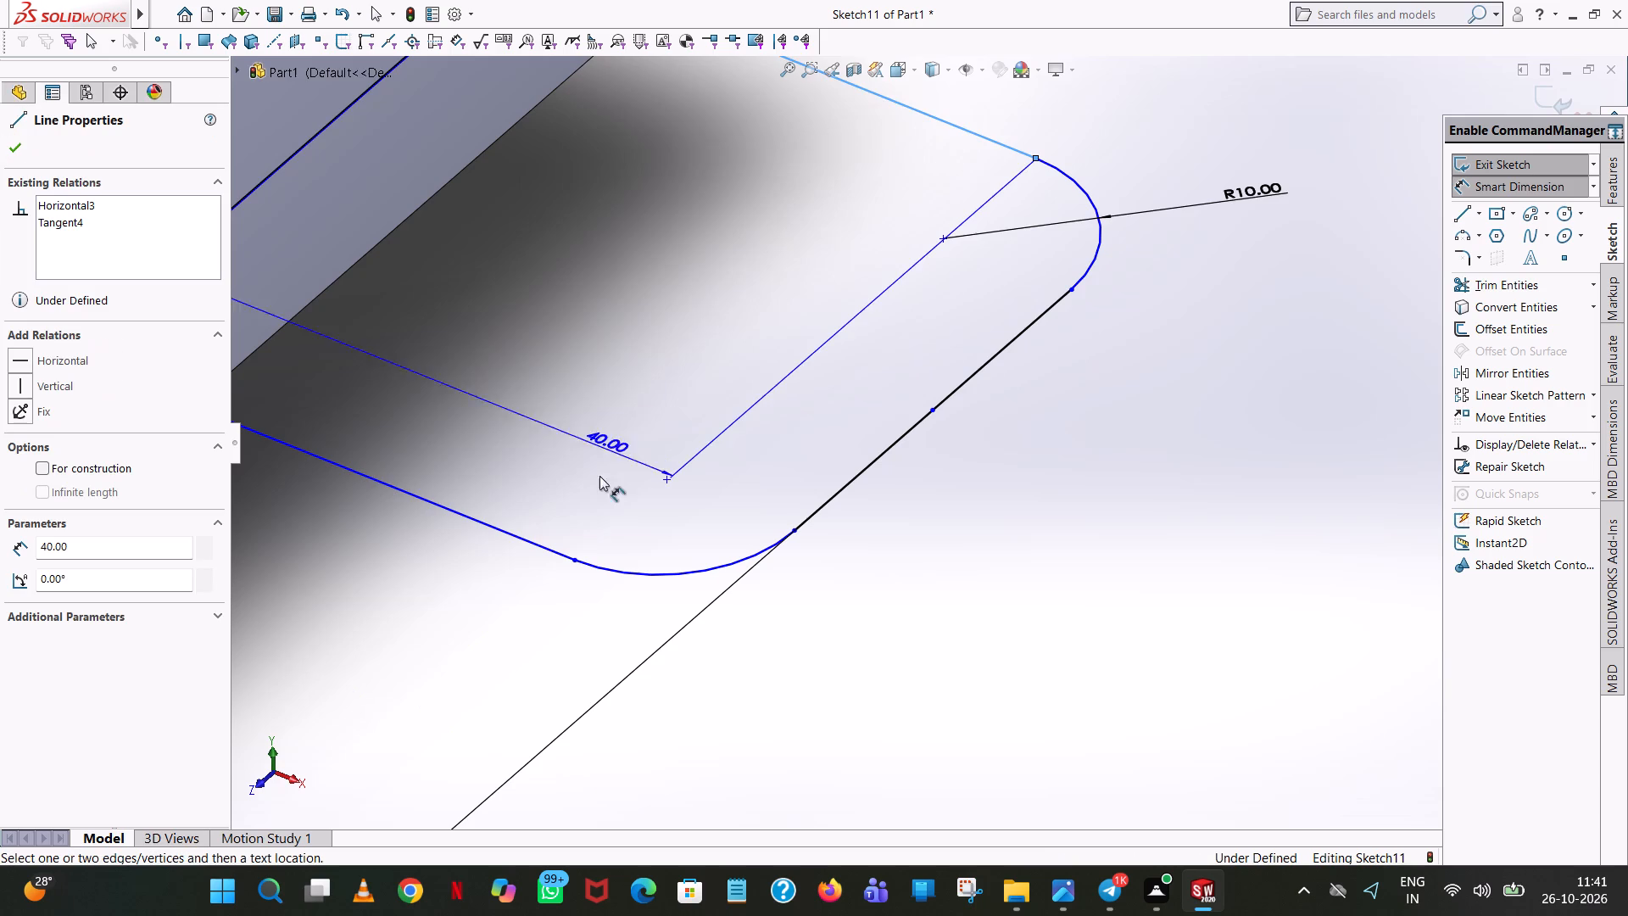
pyautogui.click(496, 528)
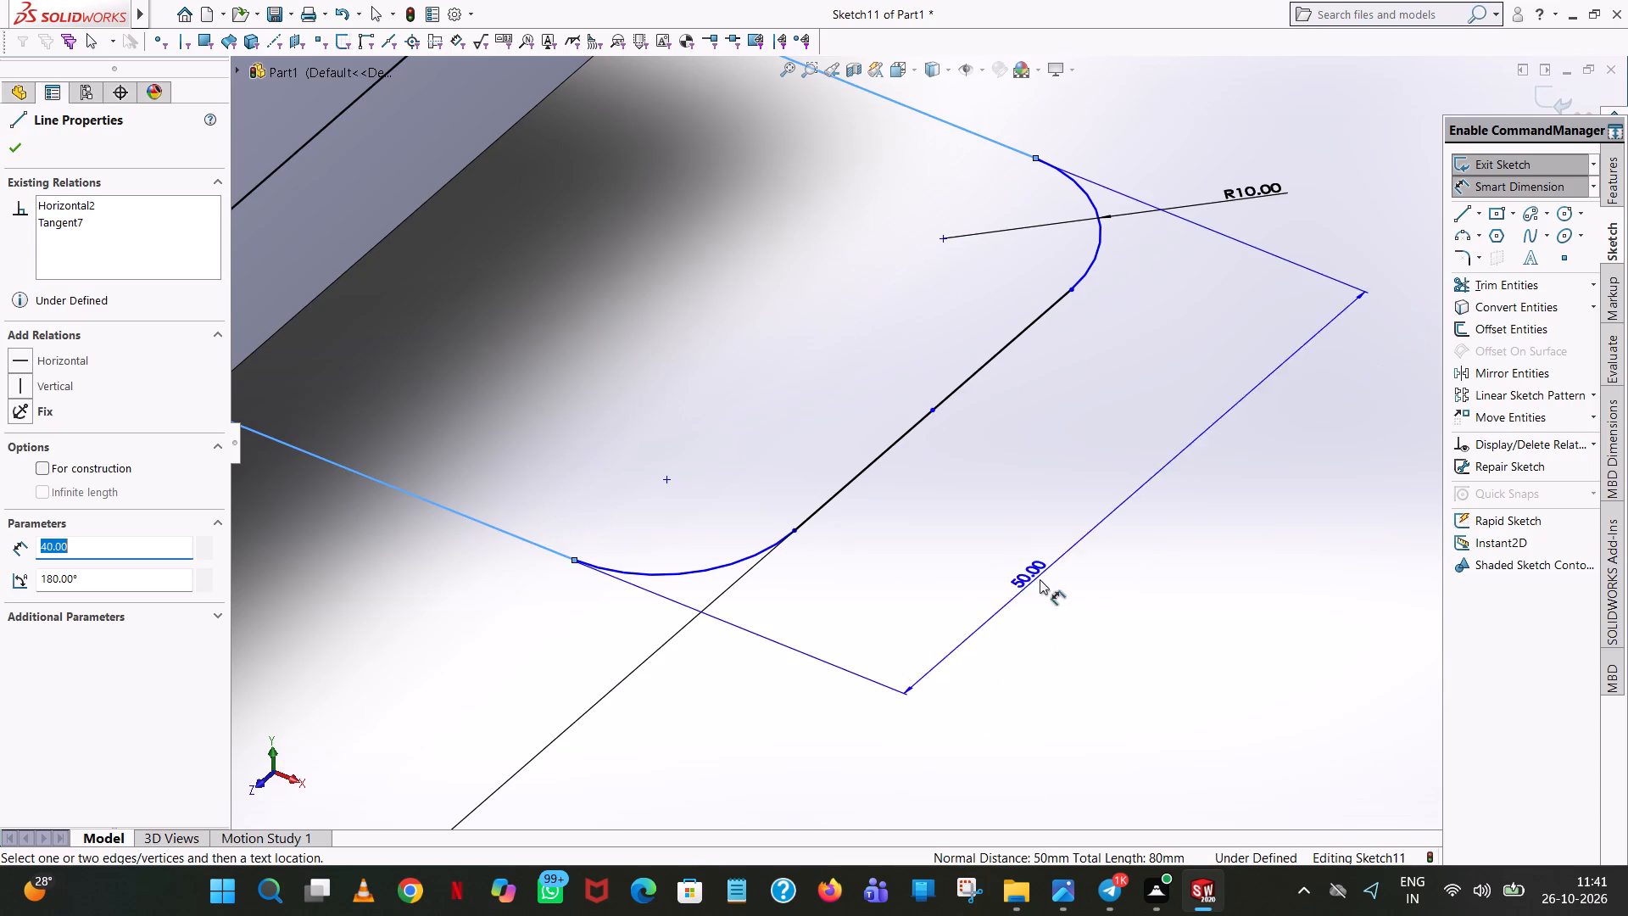
pyautogui.click(1083, 612)
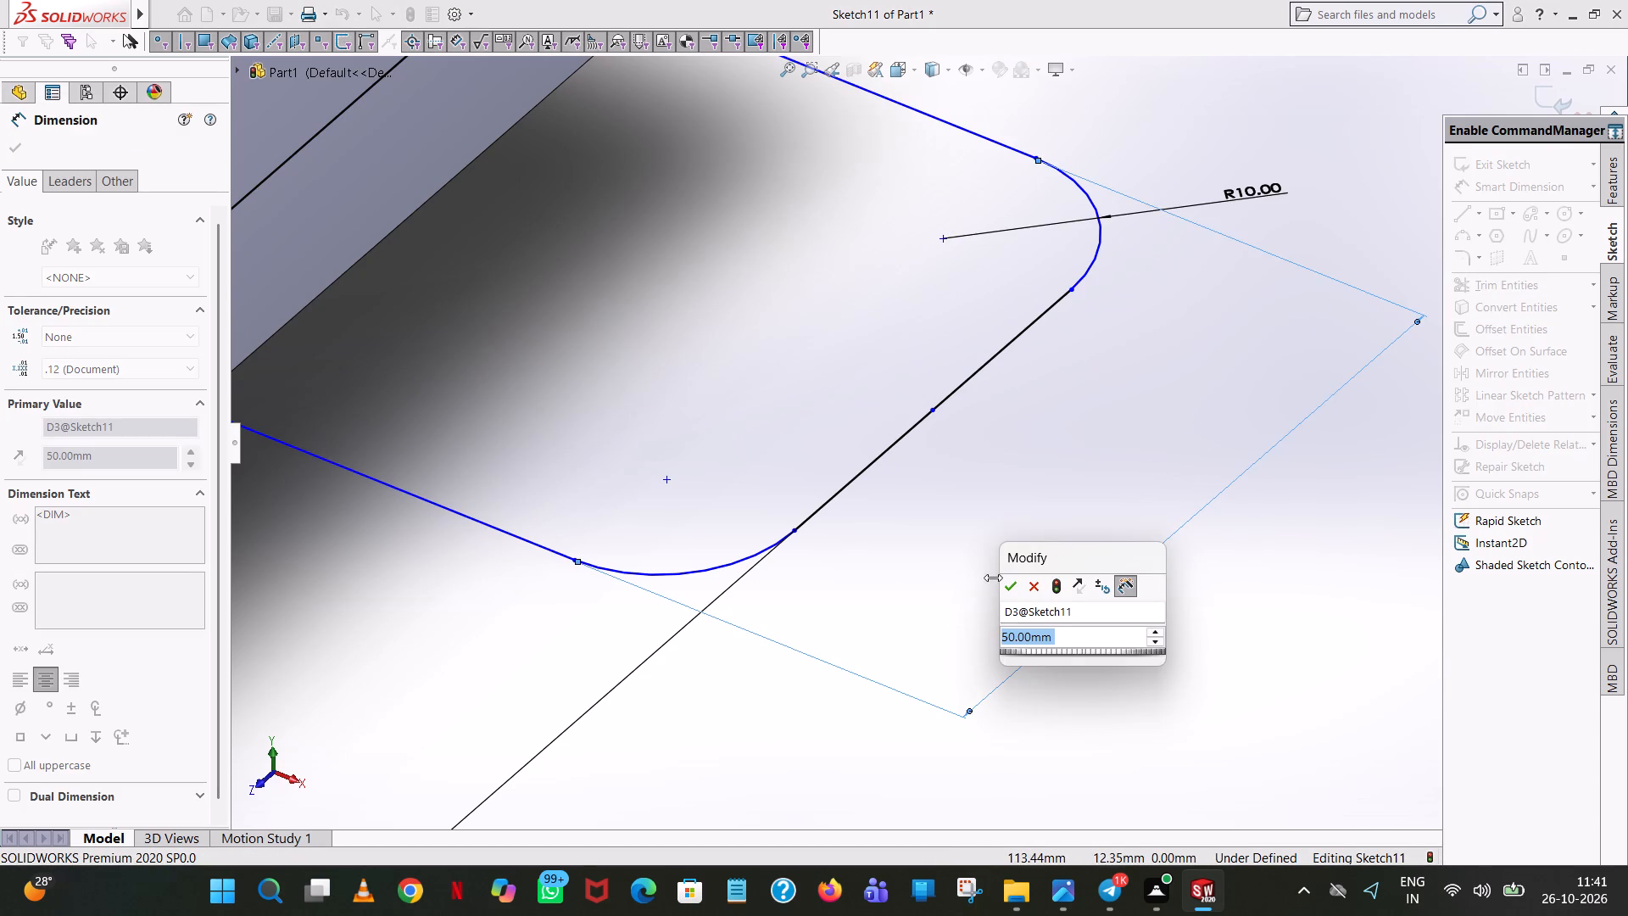
pyautogui.click(1009, 587)
pyautogui.scroll(6, 1155, 454)
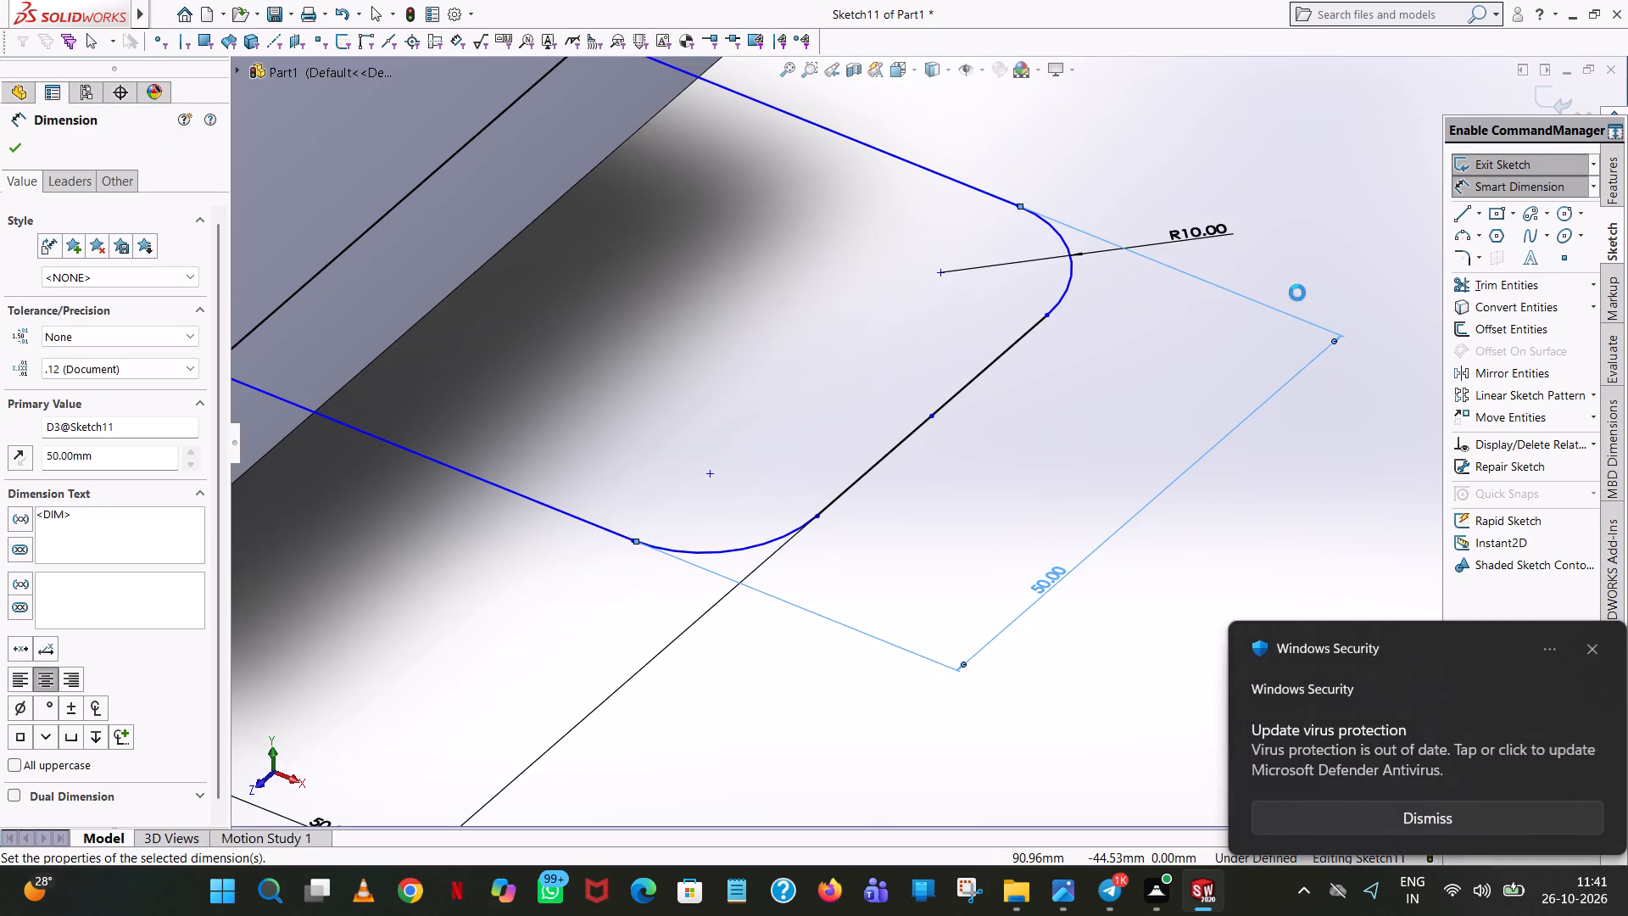
pyautogui.click(1441, 810)
pyautogui.scroll(6, 1236, 439)
pyautogui.click(1172, 290)
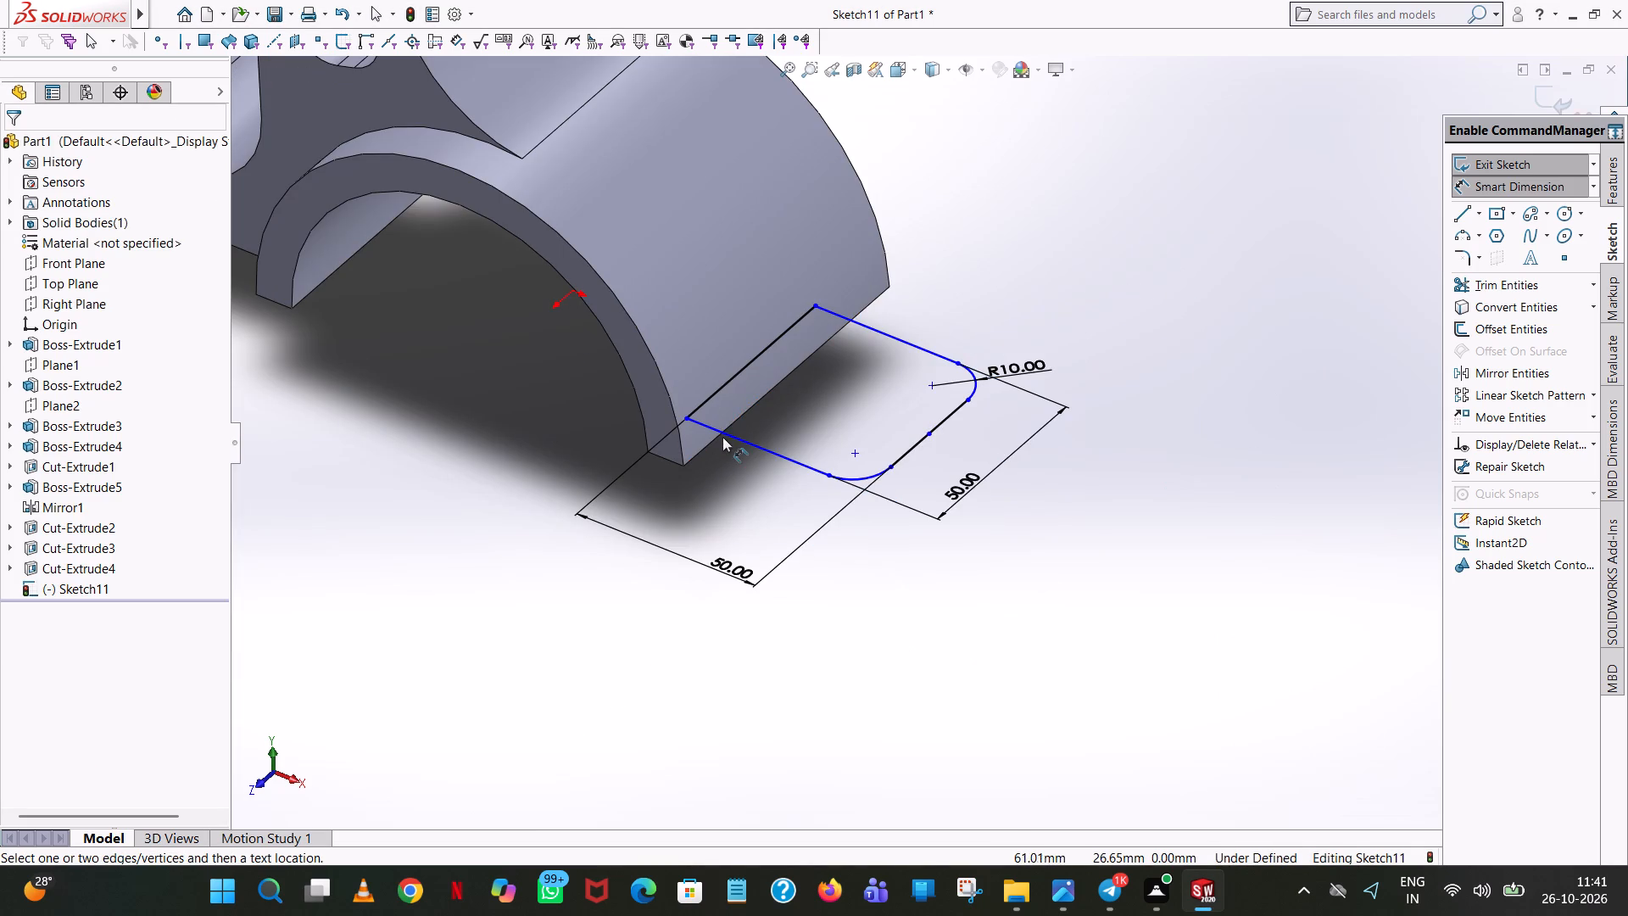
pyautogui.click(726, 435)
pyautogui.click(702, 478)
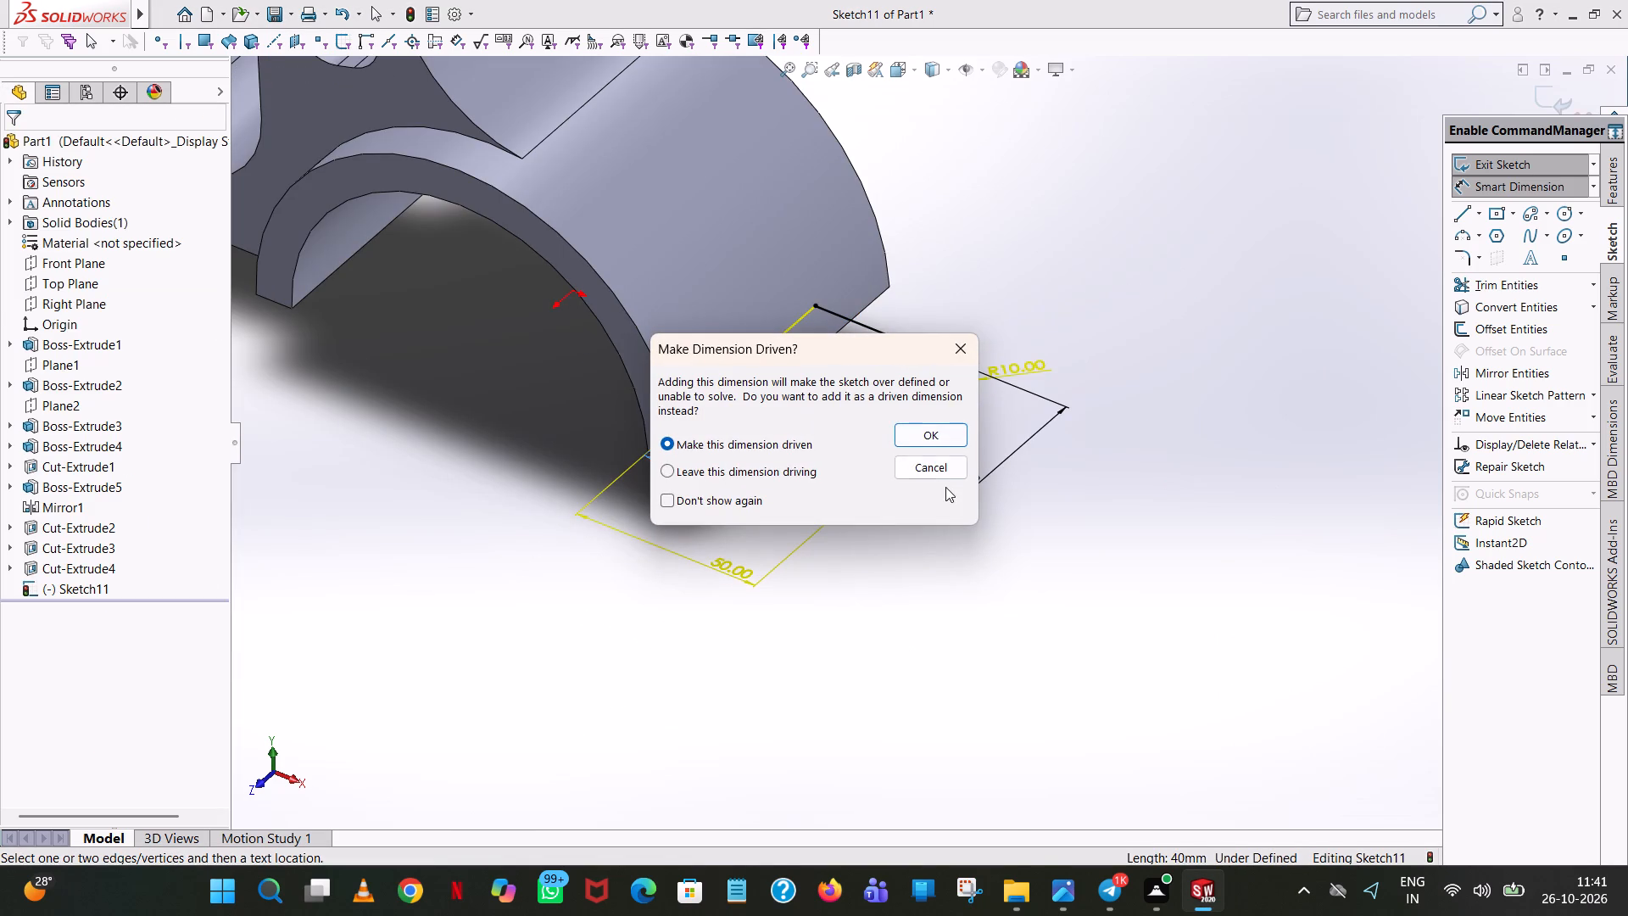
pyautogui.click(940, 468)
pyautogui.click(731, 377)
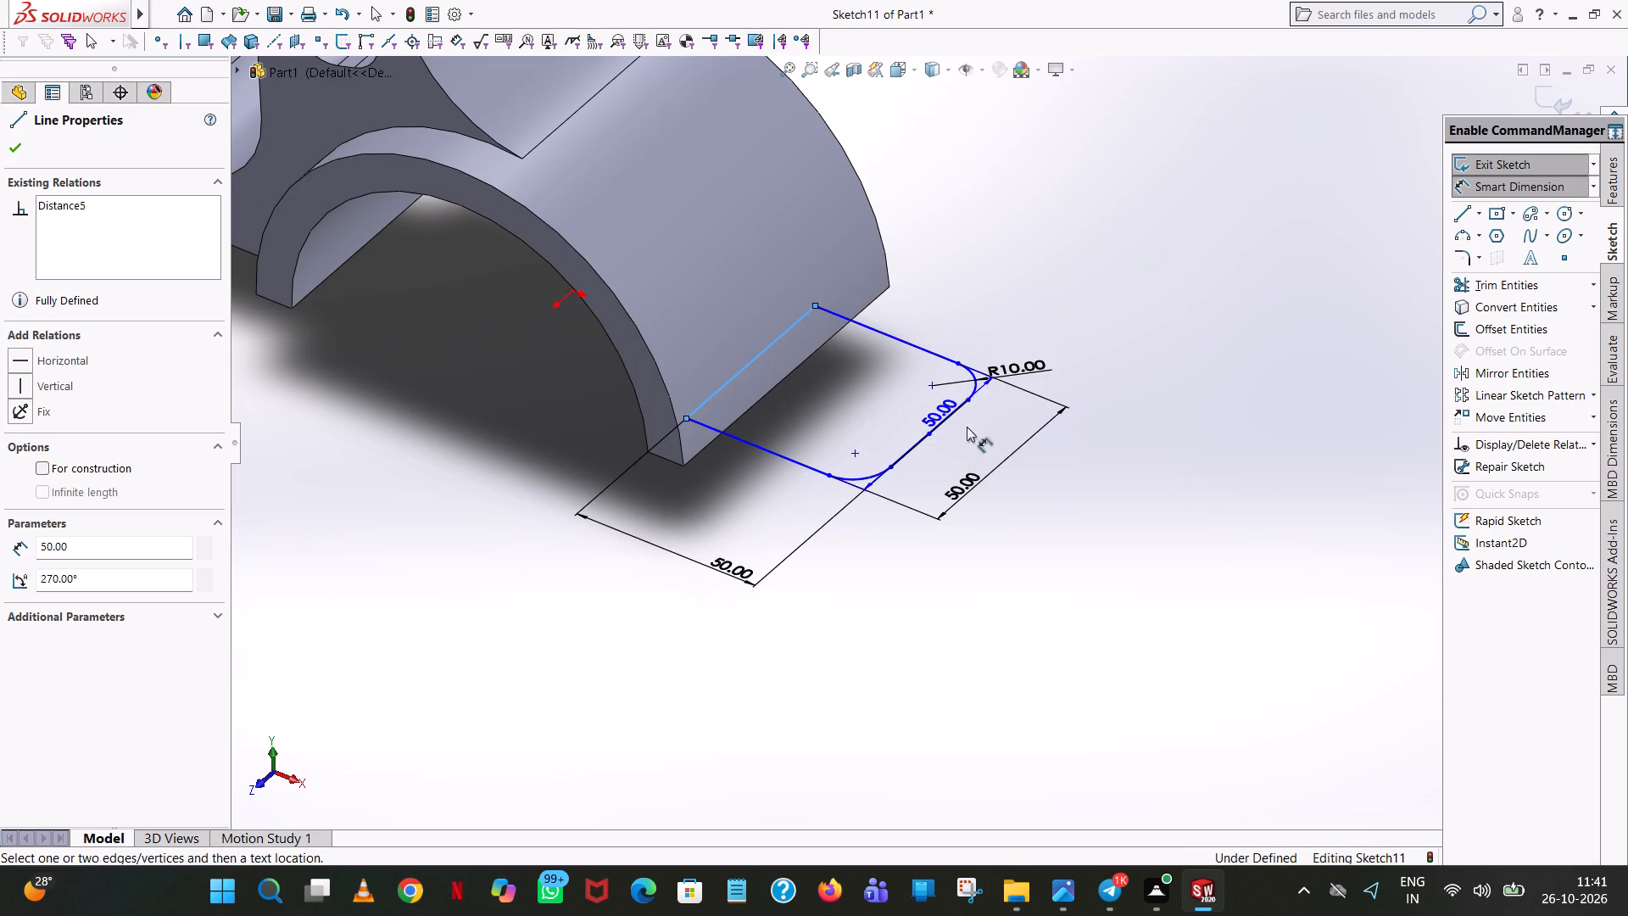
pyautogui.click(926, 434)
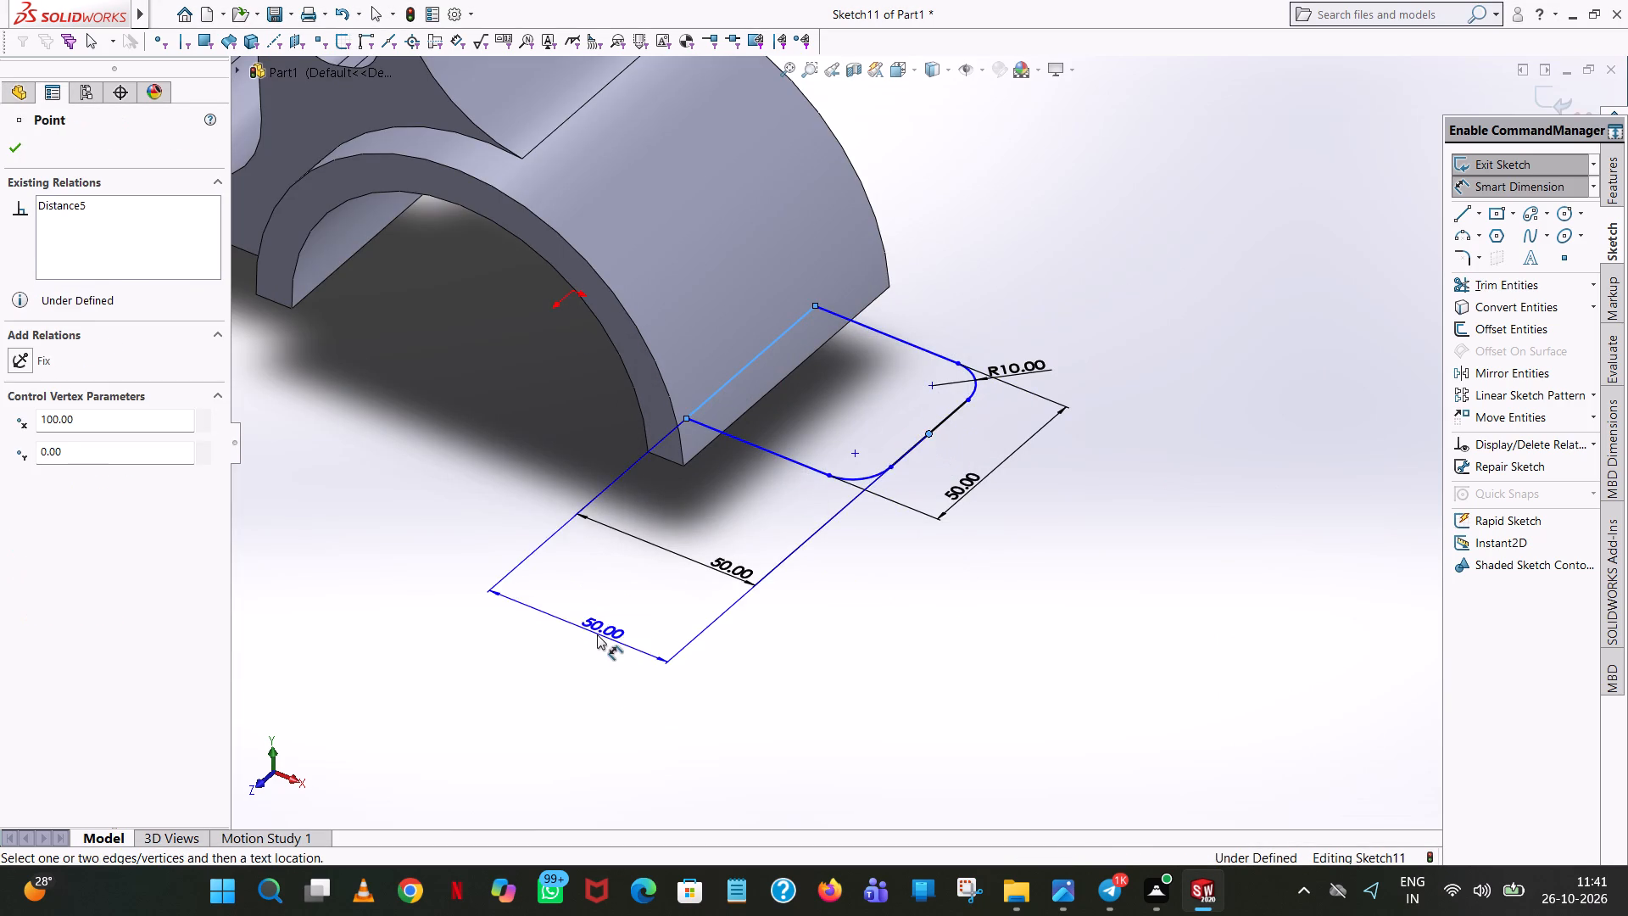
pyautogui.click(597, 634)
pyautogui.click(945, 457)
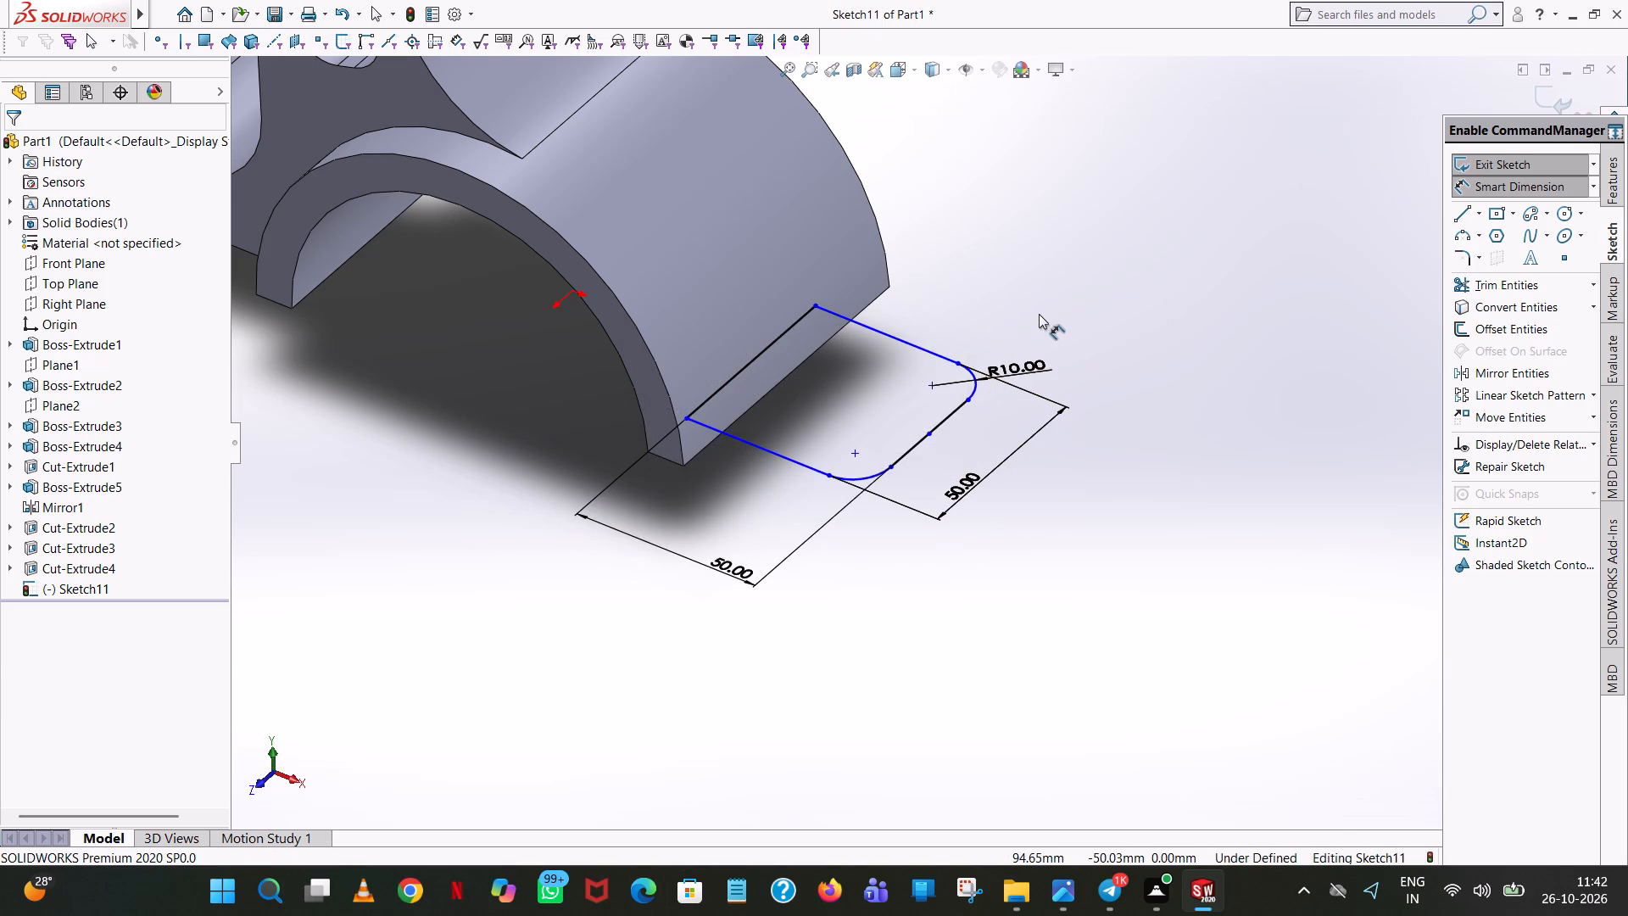
# Dimension the distance from the profile's rear side line to the outer edge's midpoint as 25 mm.
pyautogui.click(921, 351)
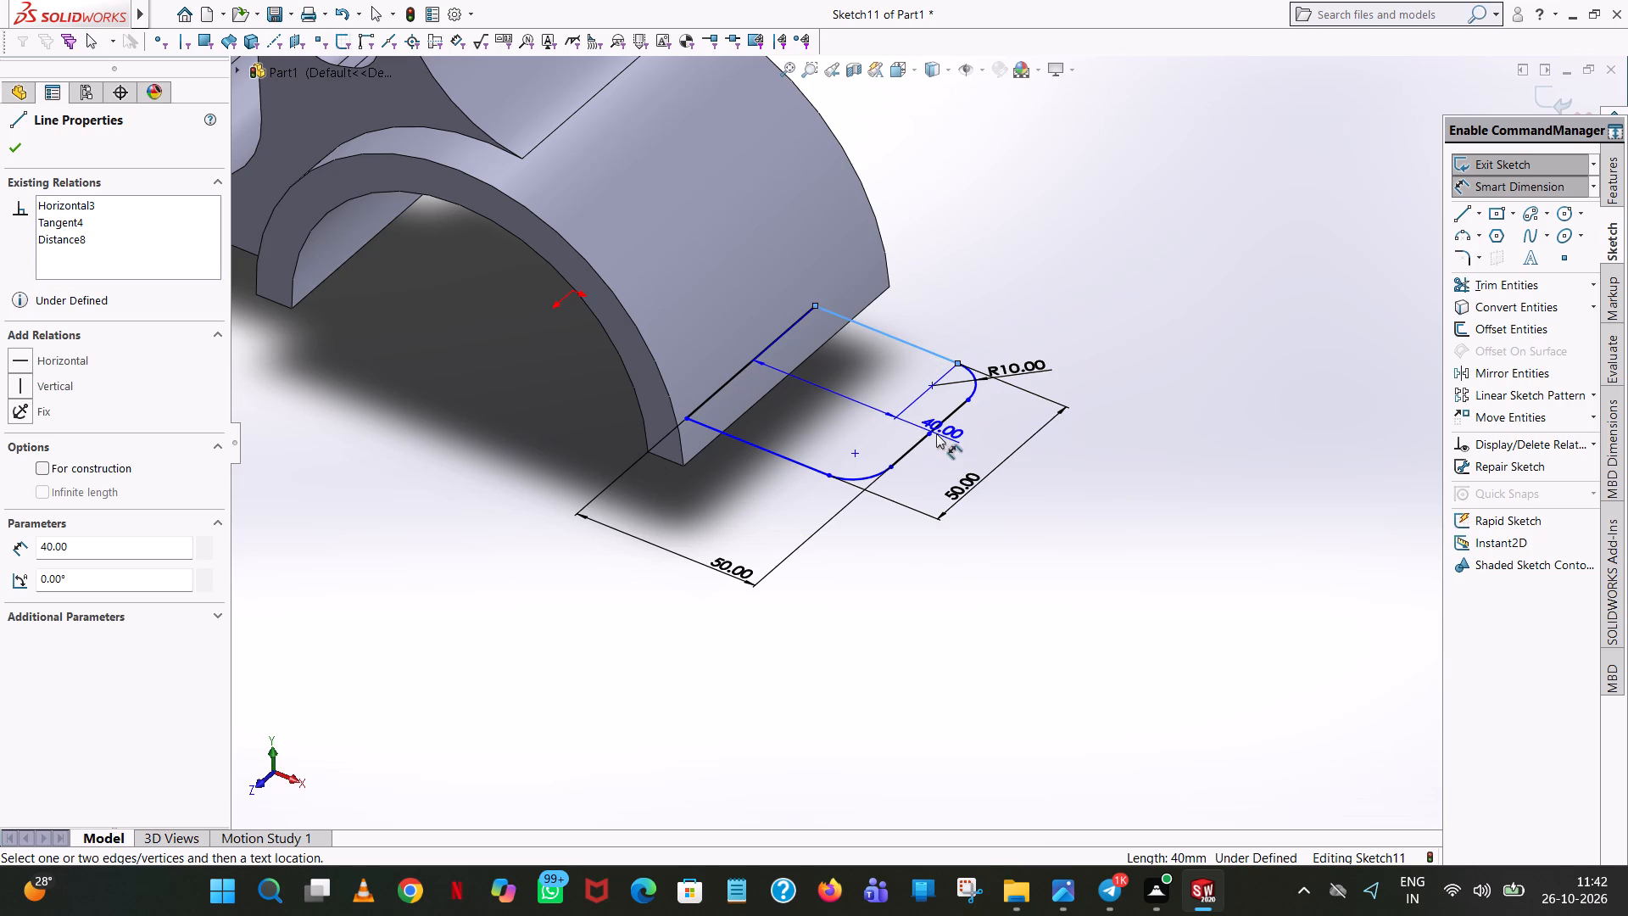
pyautogui.click(928, 431)
pyautogui.click(1118, 522)
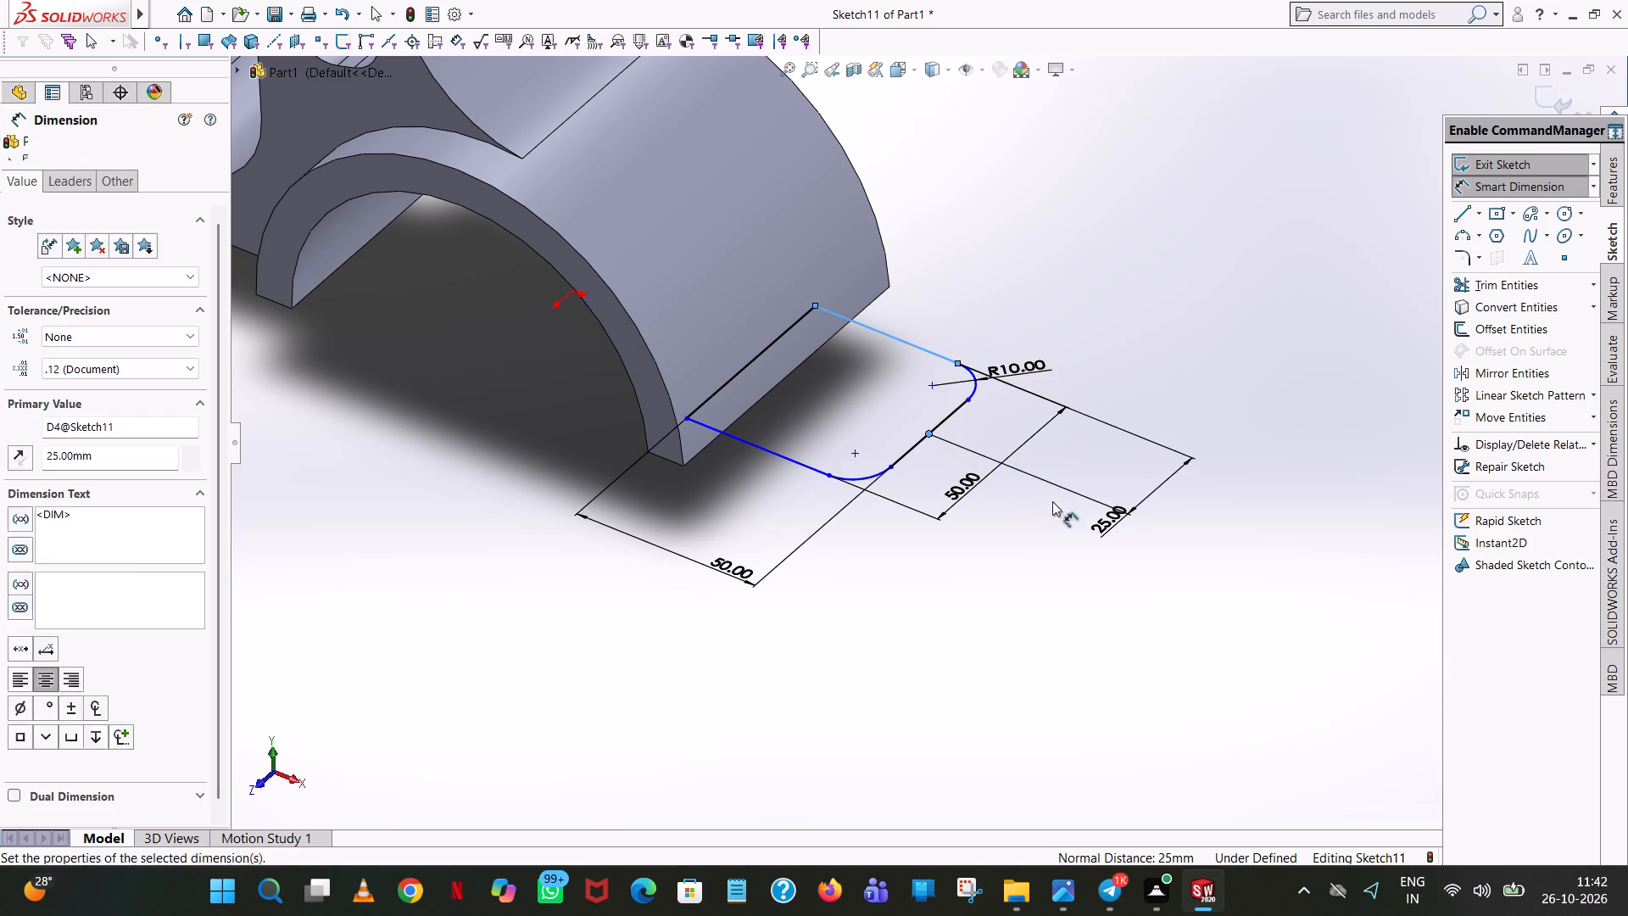
pyautogui.click(1043, 500)
pyautogui.click(1129, 295)
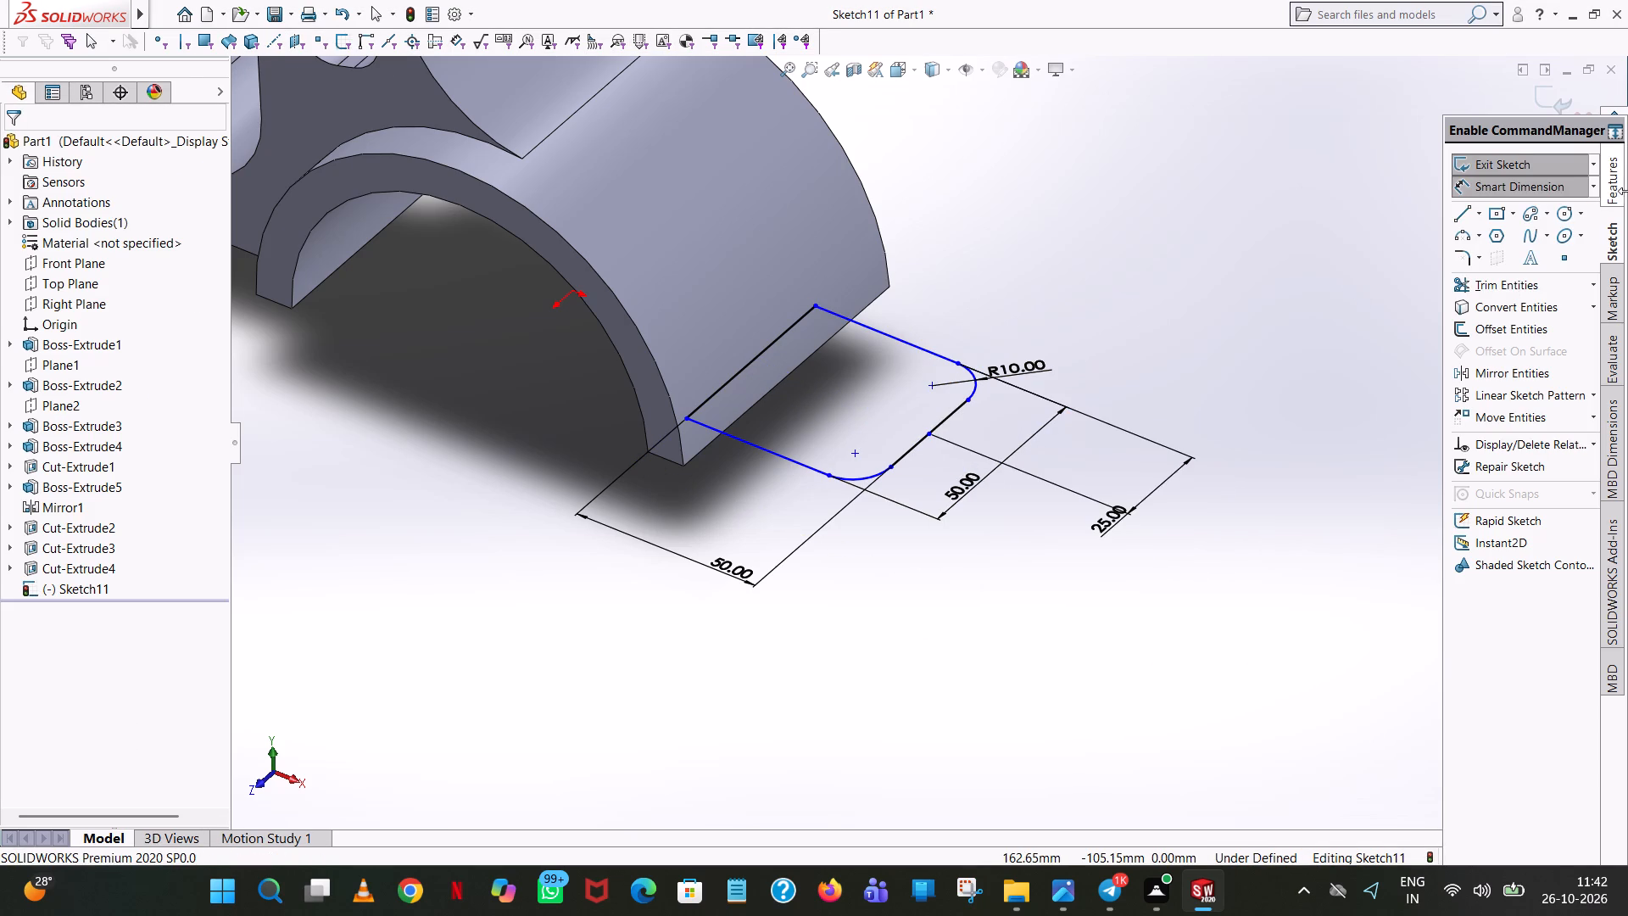
# Extrude the flange profile upward to a blind depth of 20 mm with the direction reversed, merged with the bracket.
pyautogui.click(1613, 183)
pyautogui.click(1545, 172)
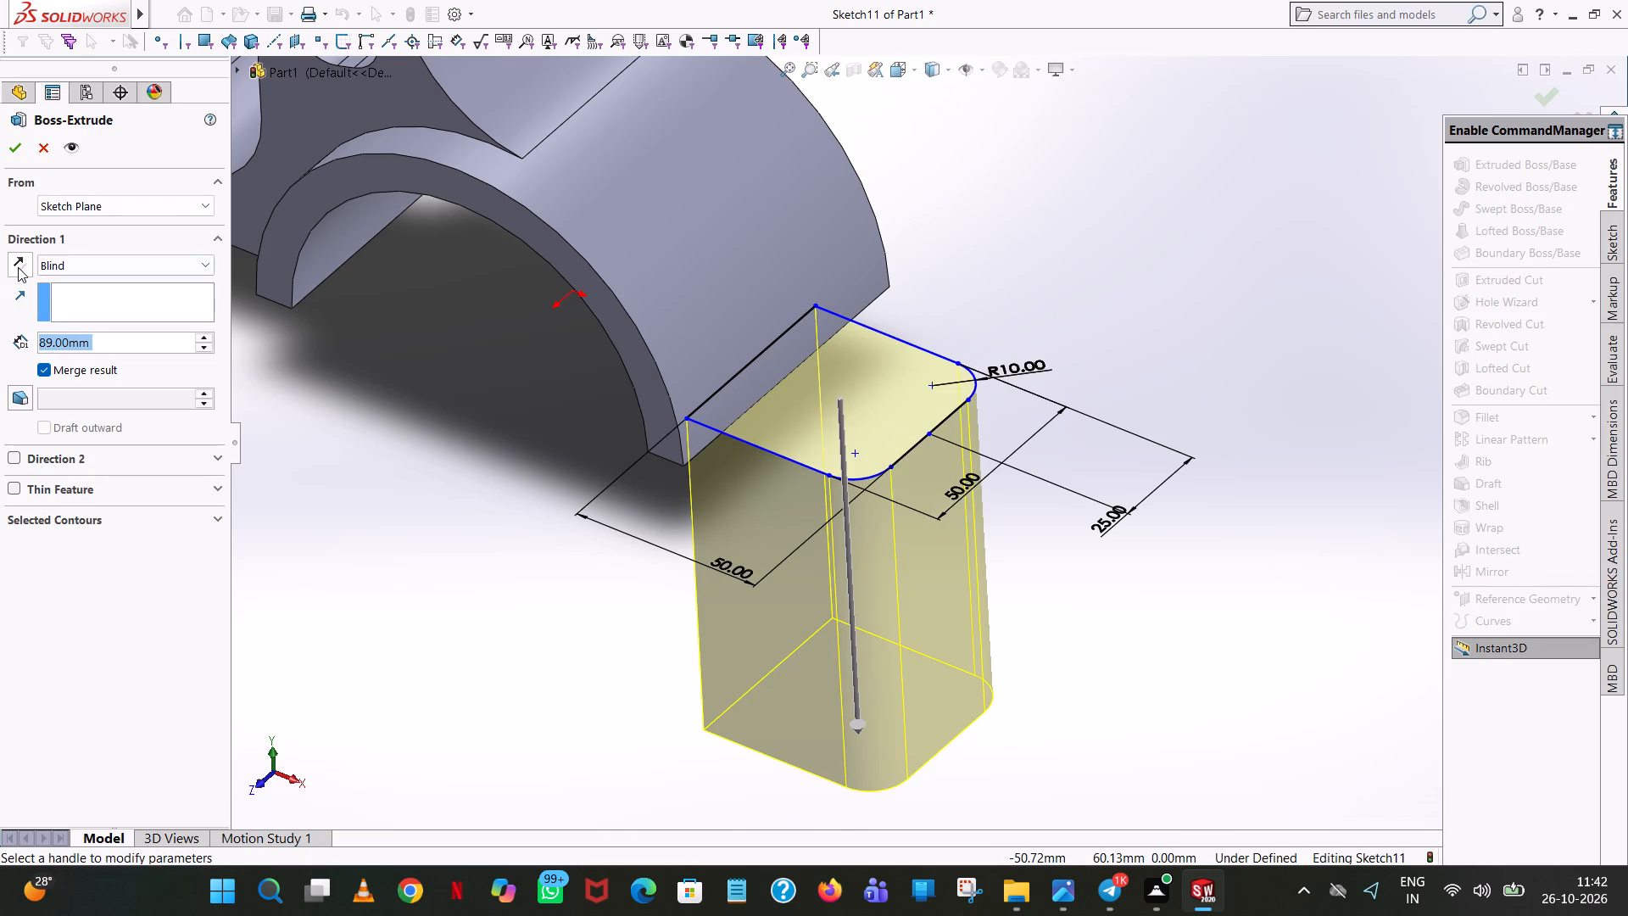
pyautogui.click(18, 267)
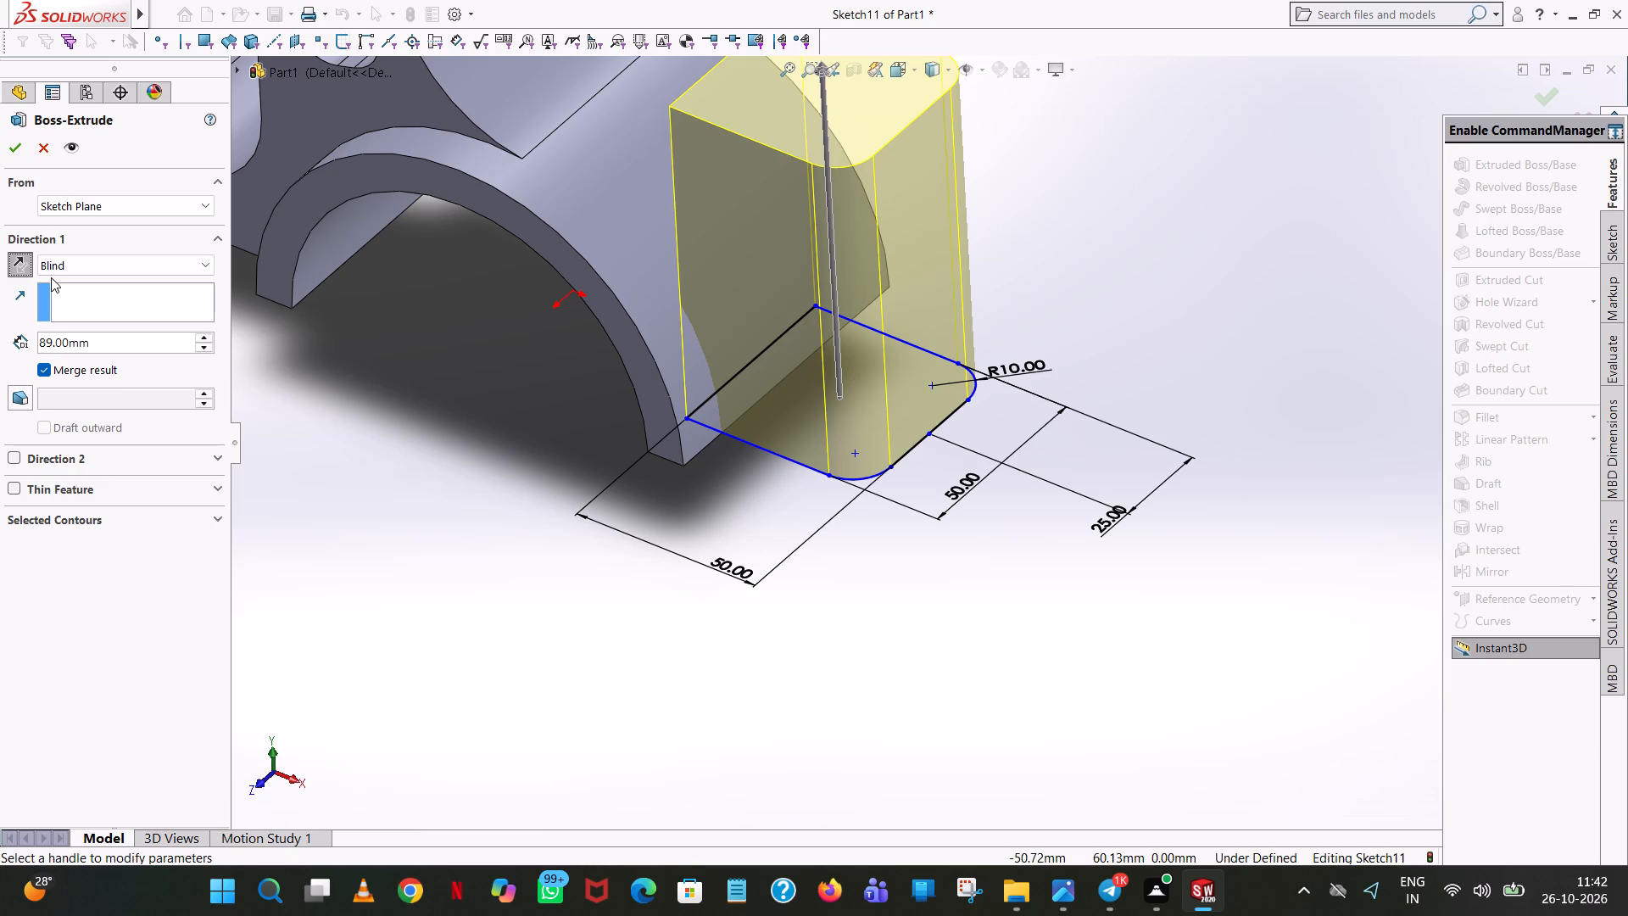
pyautogui.doubleClick(134, 350)
pyautogui.write('20')
pyautogui.press('Return')
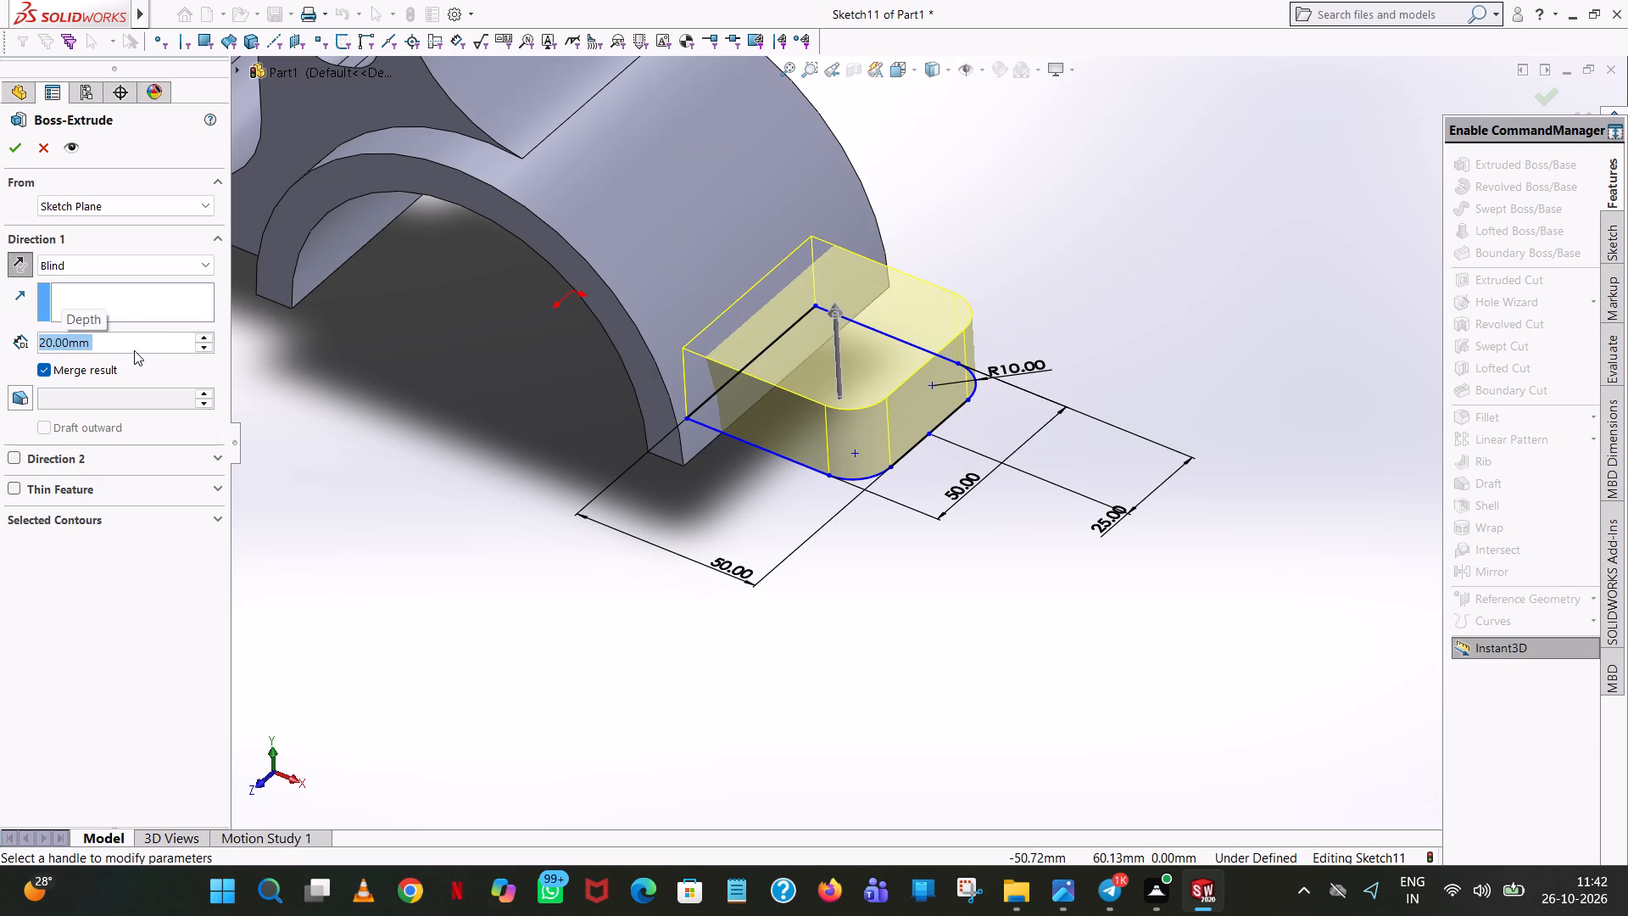
pyautogui.click(14, 142)
pyautogui.click(1092, 272)
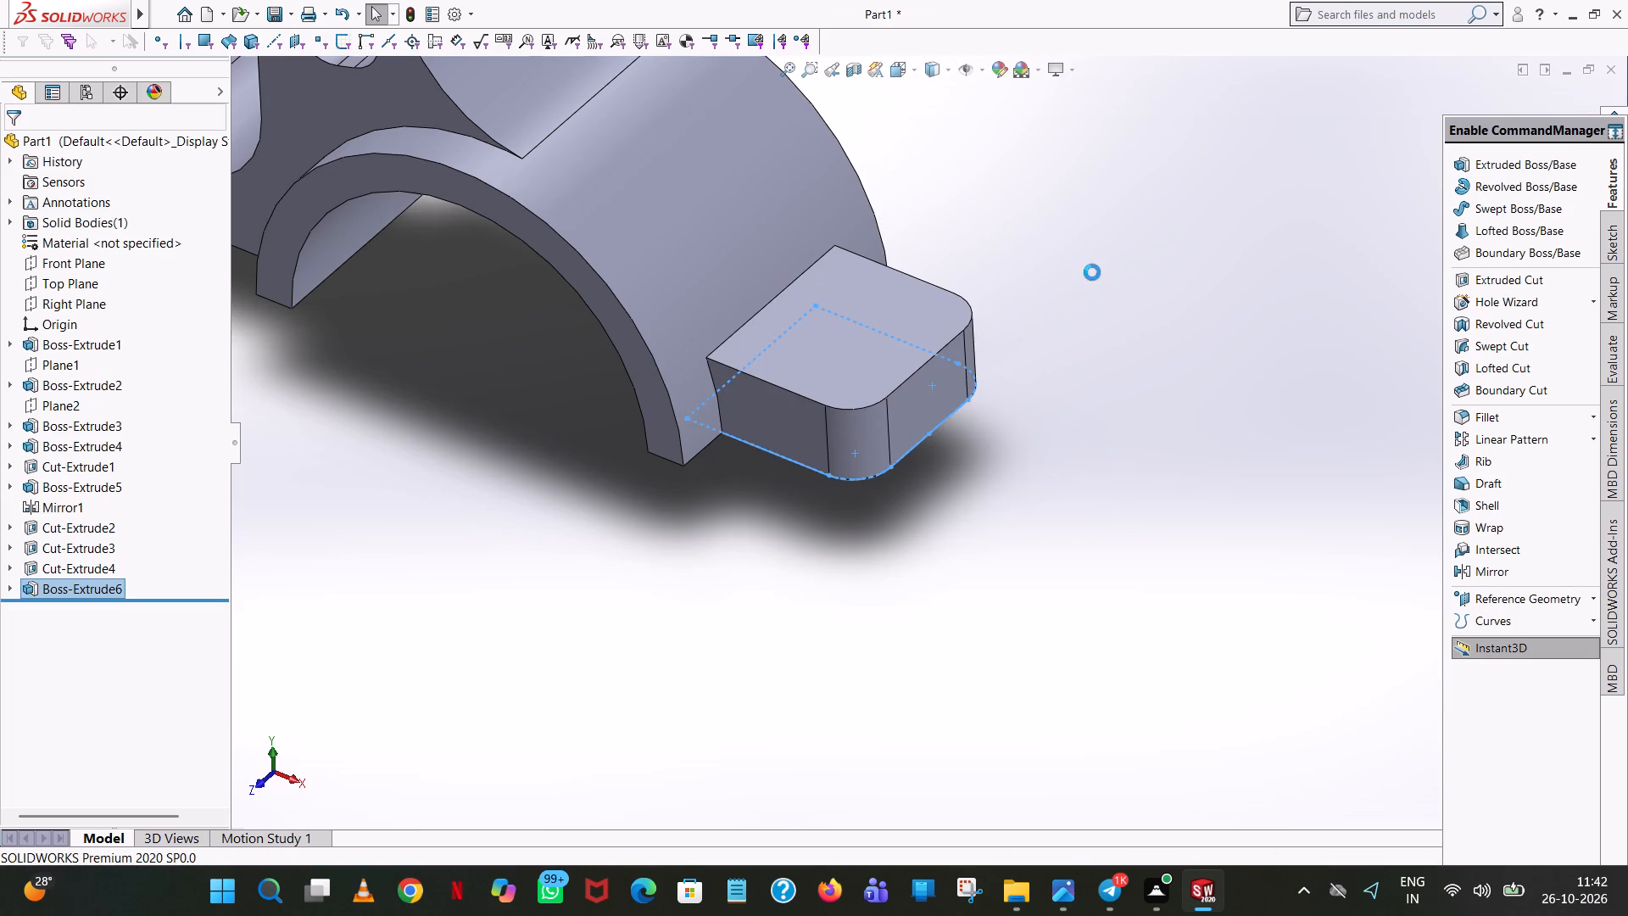
# Examine the whole bracket and its new end flange from the front, the side and above.
pyautogui.scroll(2, 1046, 316)
pyautogui.moveTo(1046, 316); pyautogui.dragTo(1091, 276, button='middle')
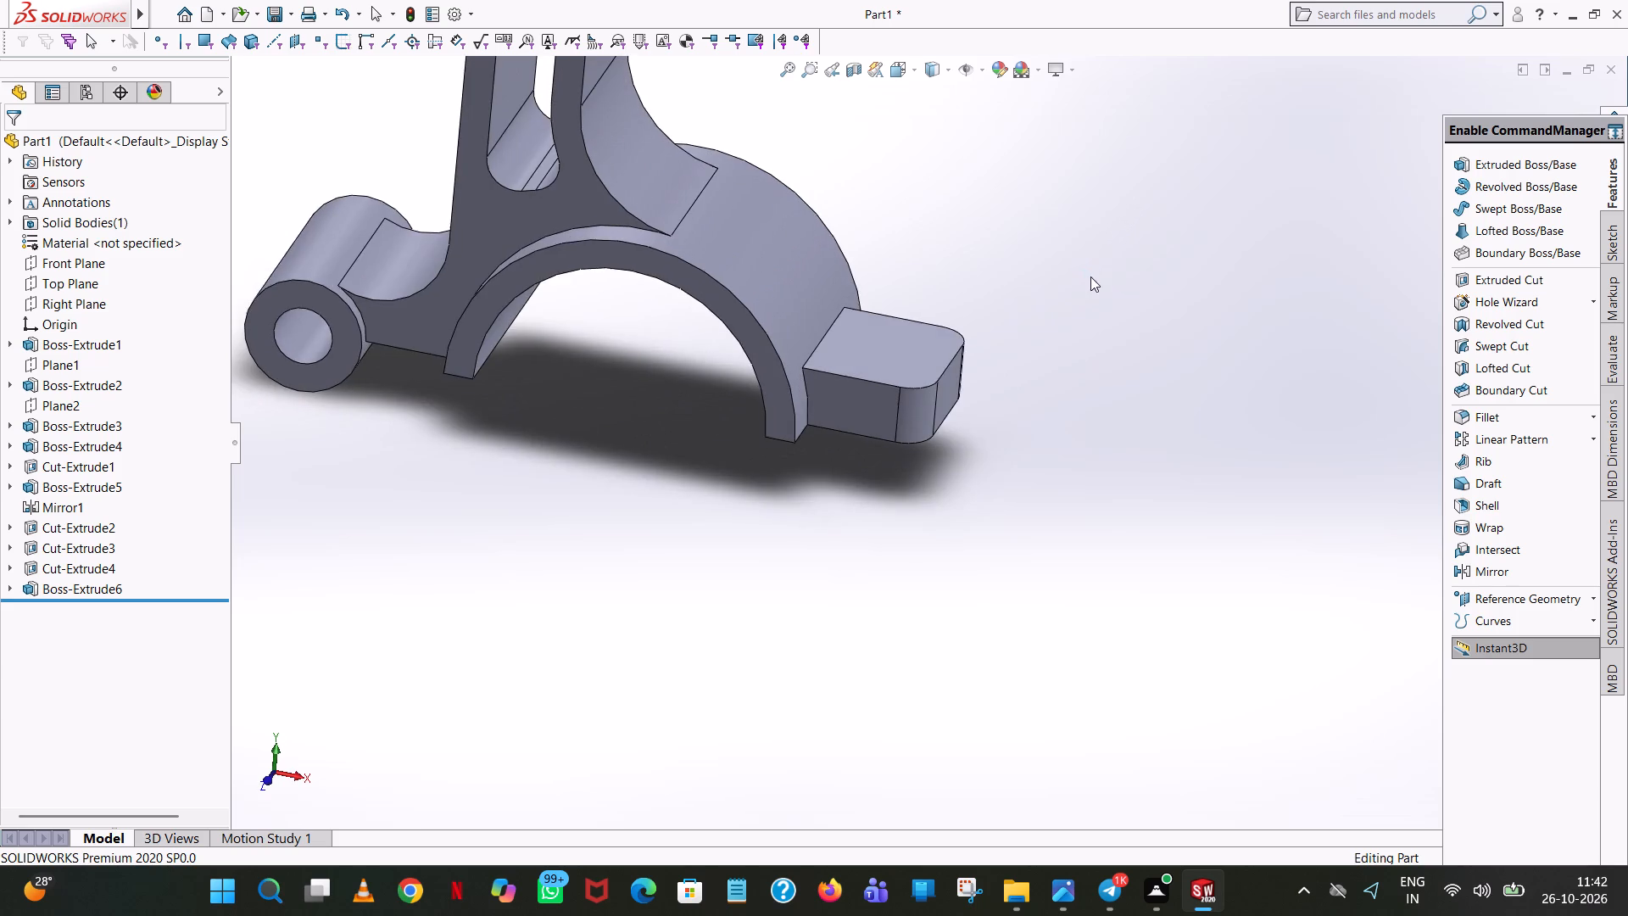
pyautogui.scroll(4, 919, 254)
pyautogui.moveTo(853, 287); pyautogui.dragTo(1039, 182, button='middle')
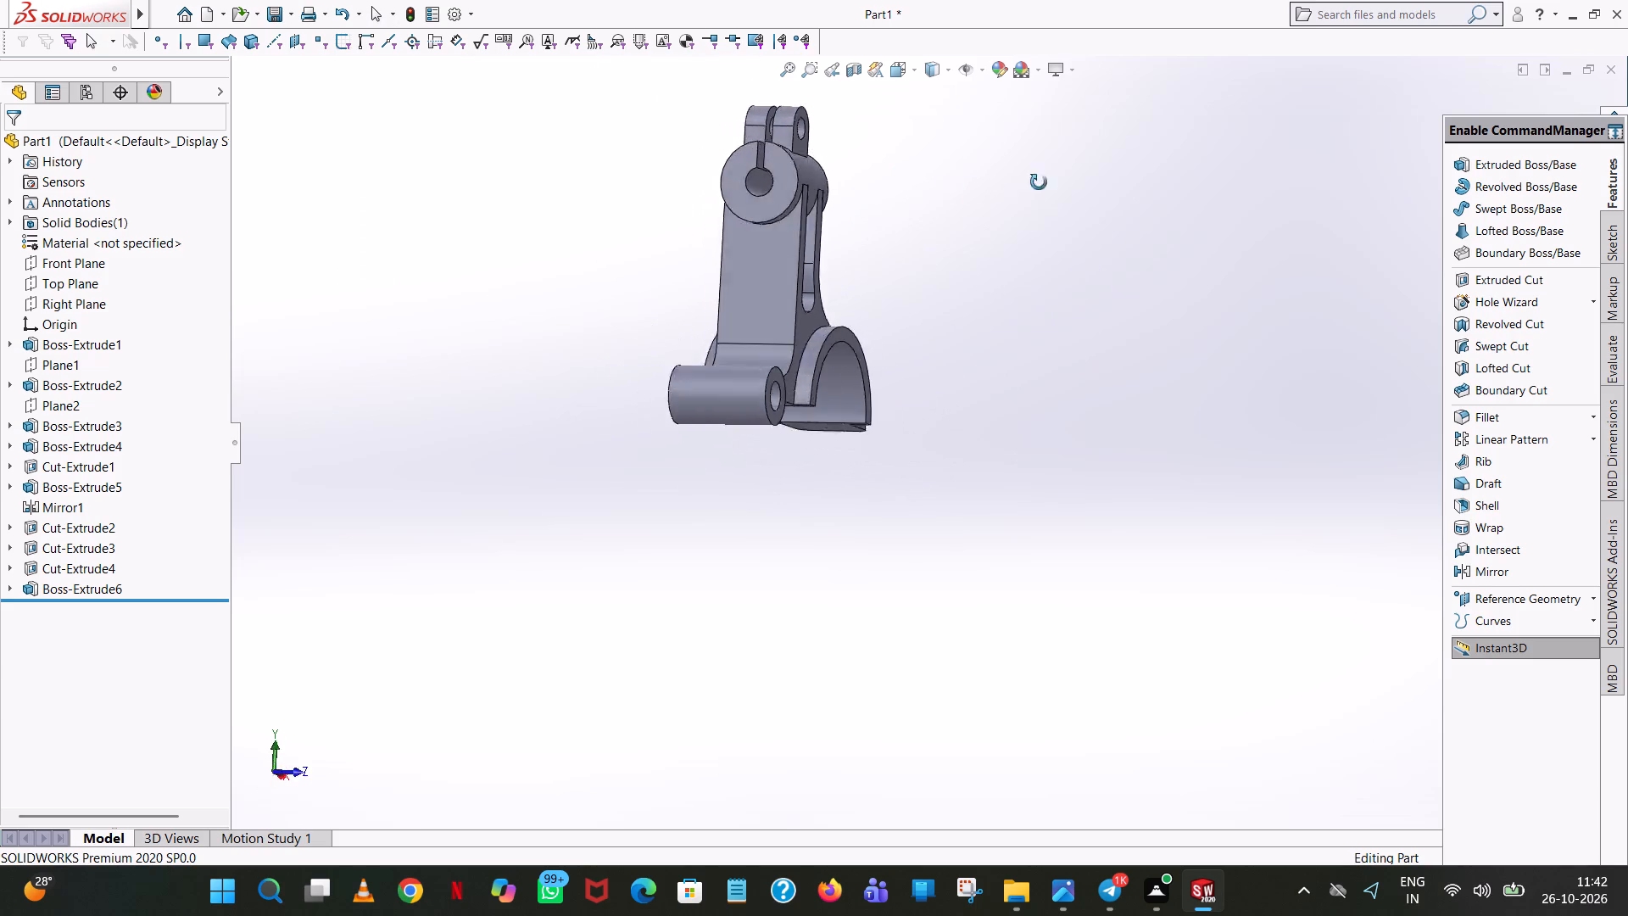
pyautogui.moveTo(1039, 182); pyautogui.dragTo(892, 243, button='middle')
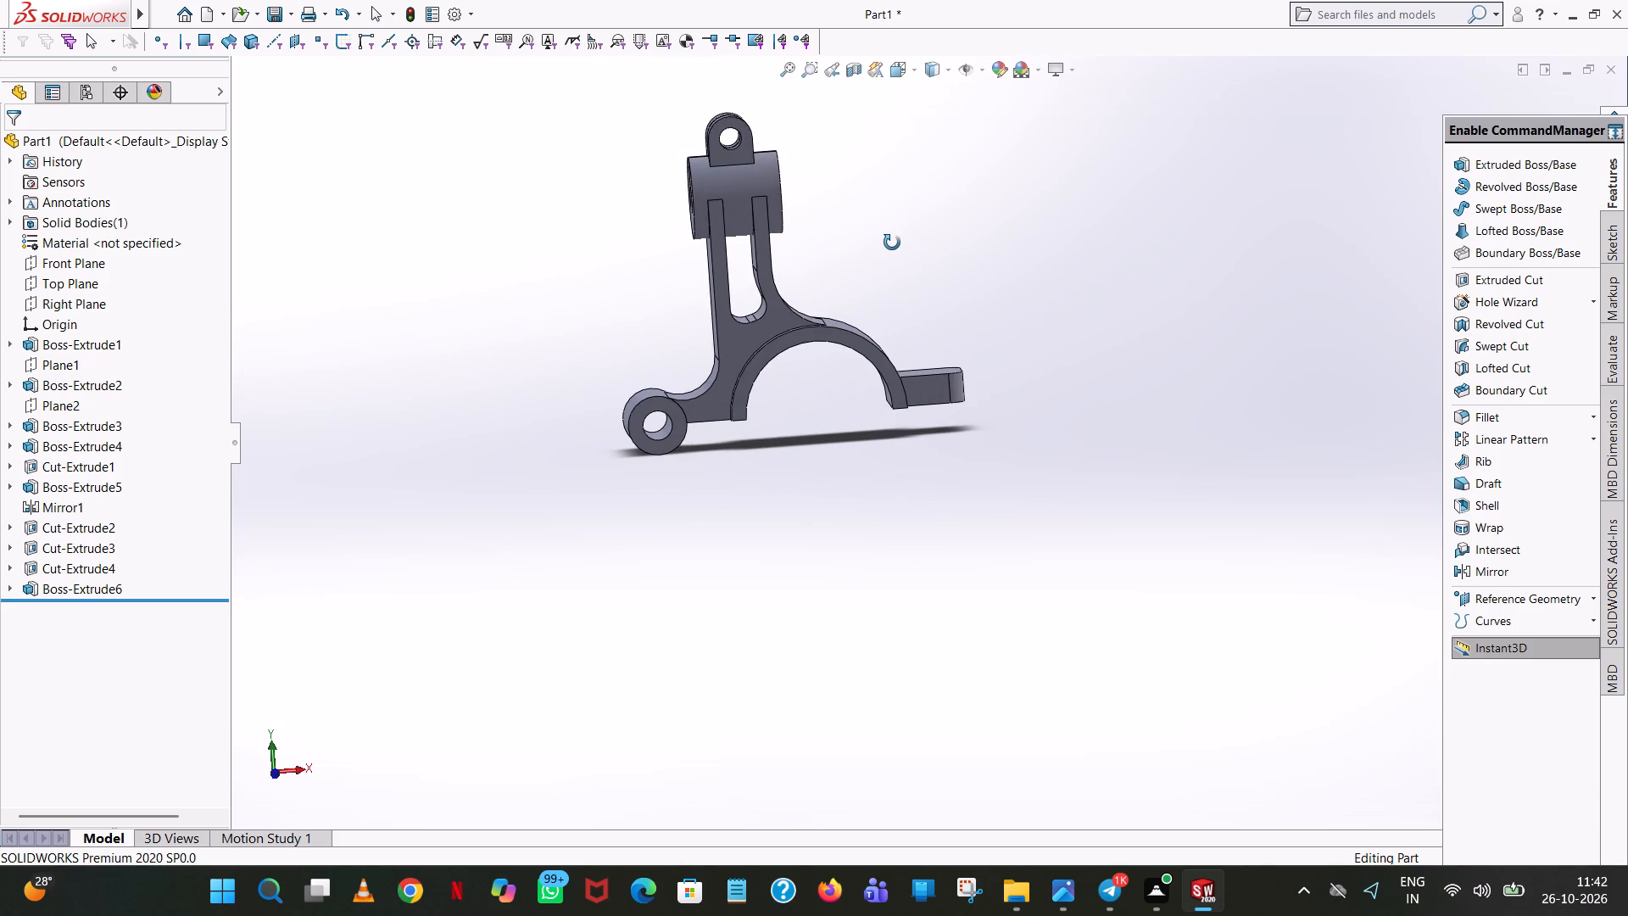
pyautogui.moveTo(892, 243); pyautogui.dragTo(939, 485, button='middle')
pyautogui.scroll(1, 945, 389)
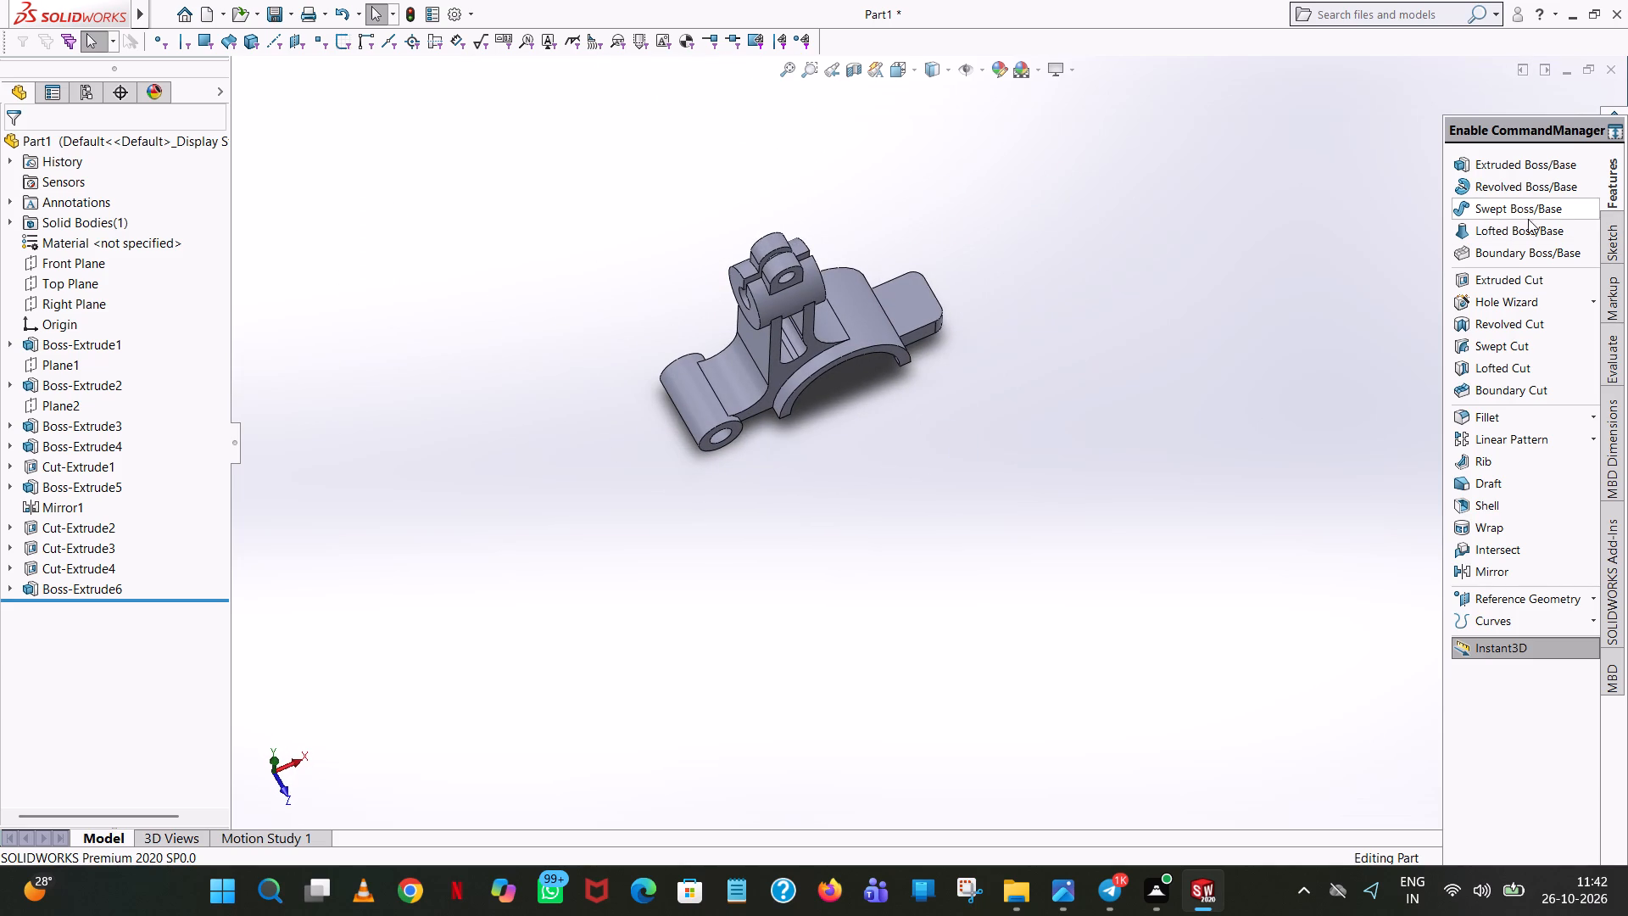
# Start an Extruded Cut sketch on the flange's top face with a horizontal line about 43.4 mm long joining its inner and outer edge midpoints.
pyautogui.click(1547, 278)
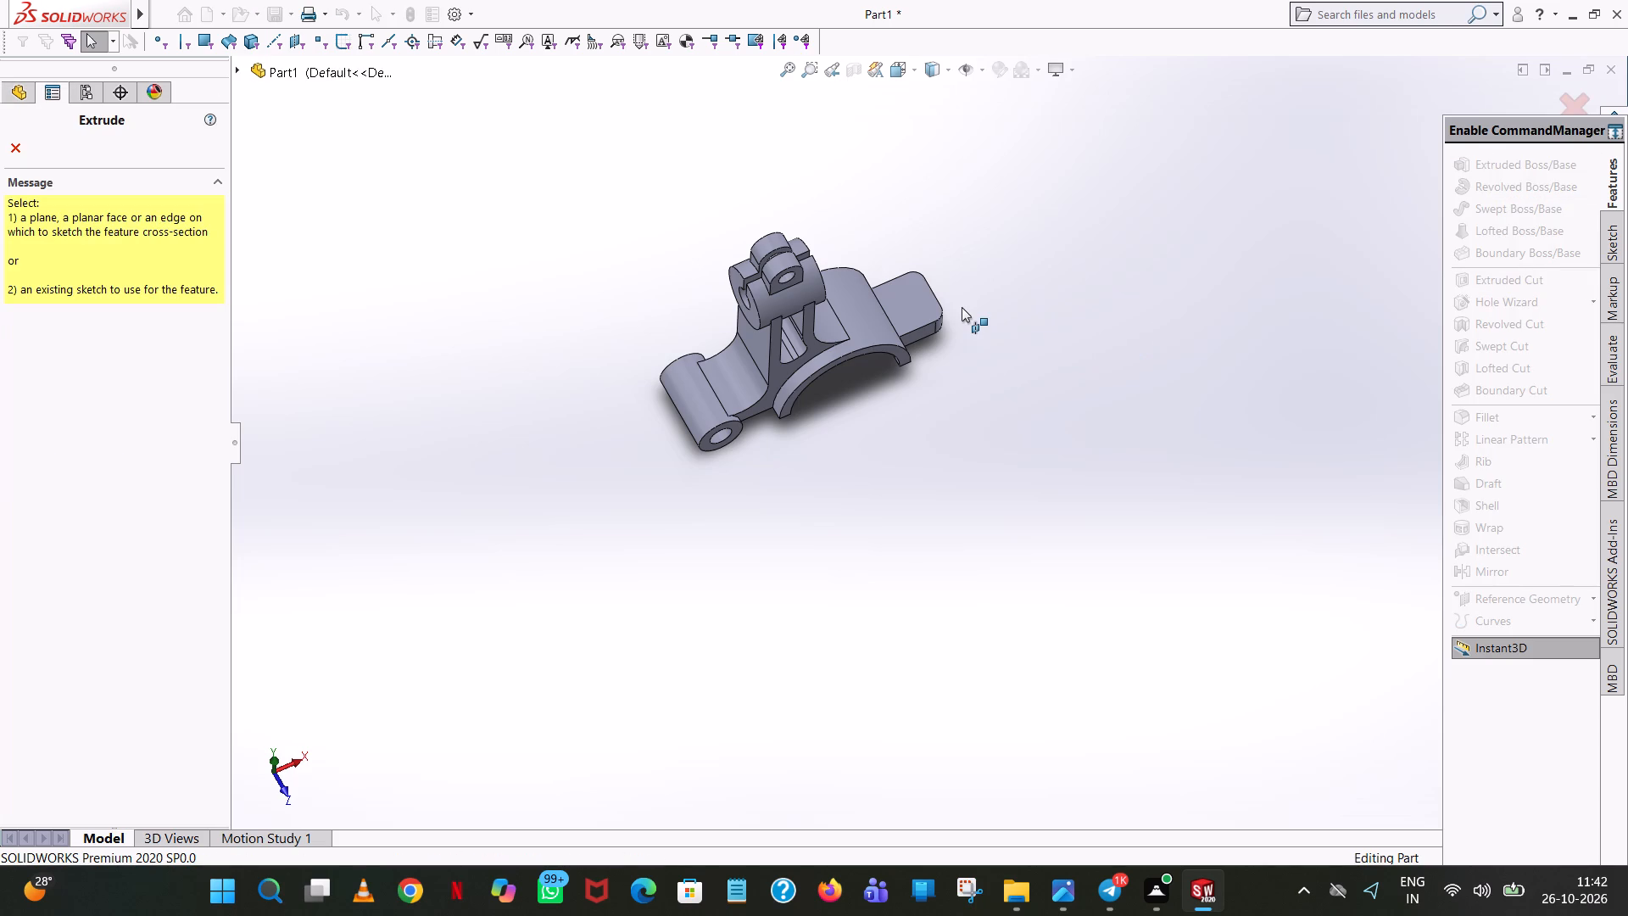
pyautogui.scroll(-5, 962, 307)
pyautogui.click(783, 363)
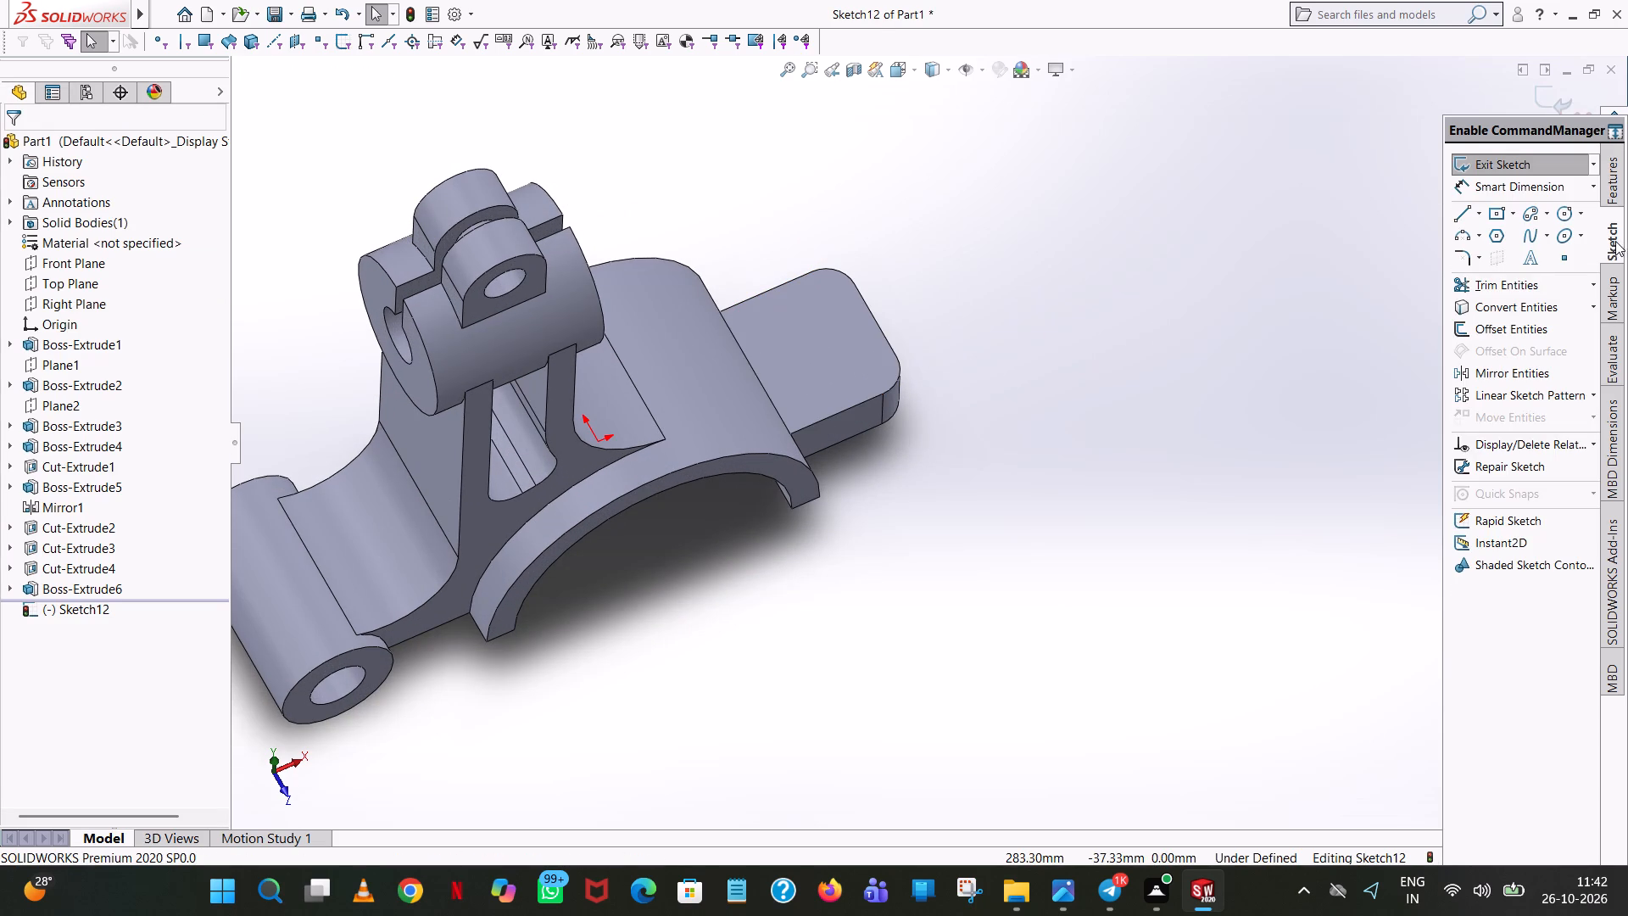
pyautogui.click(919, 65)
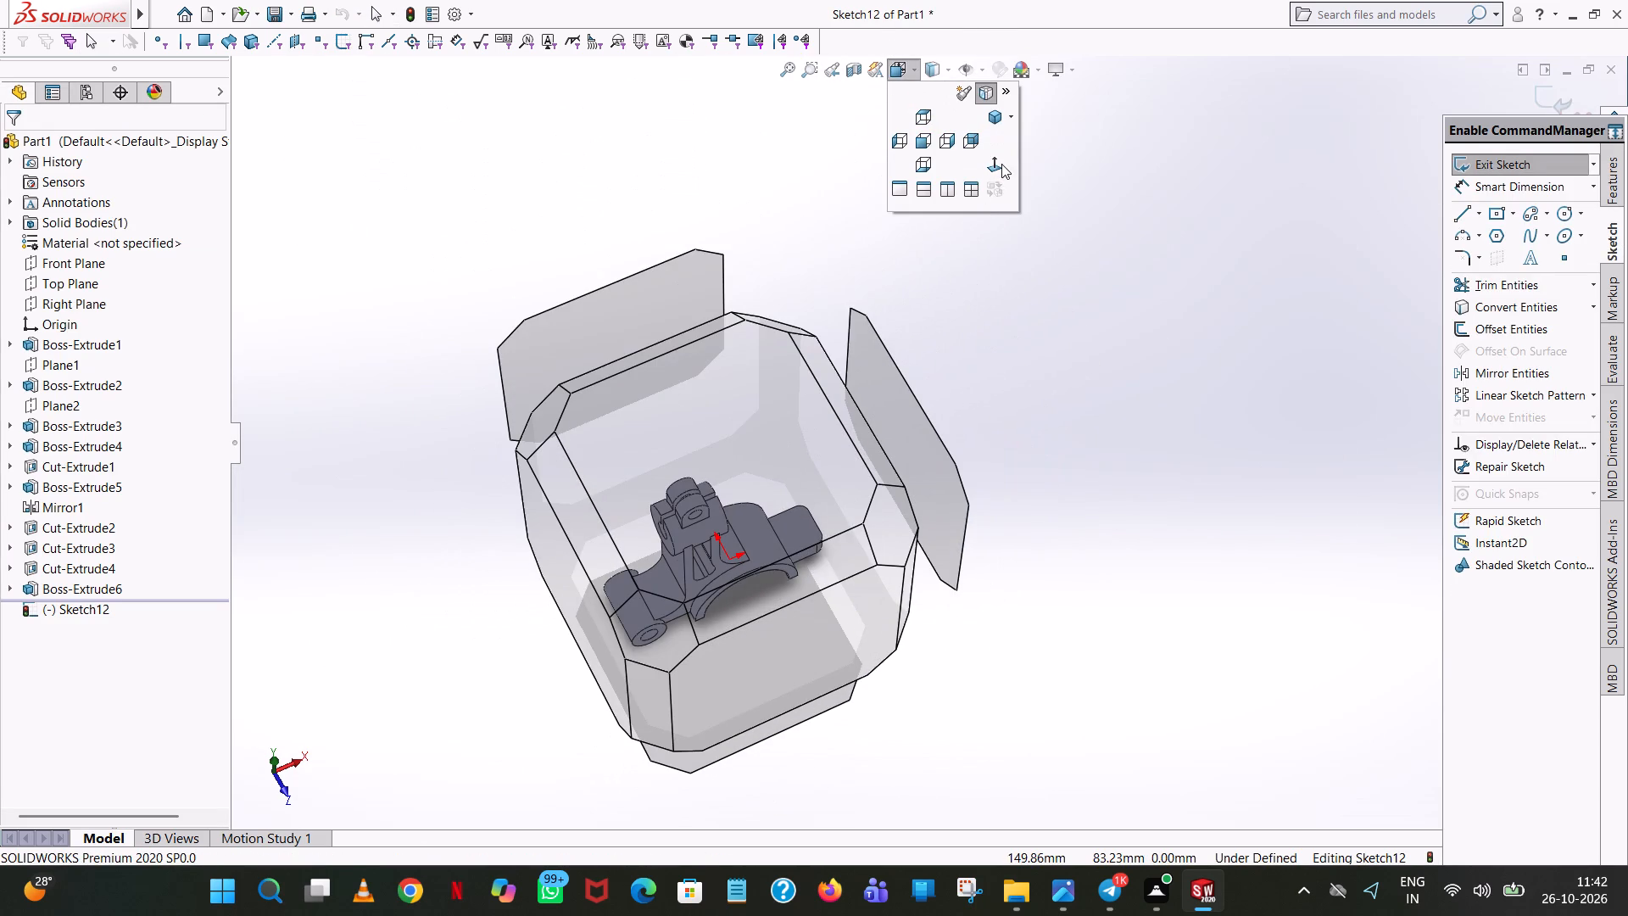
pyautogui.click(1001, 164)
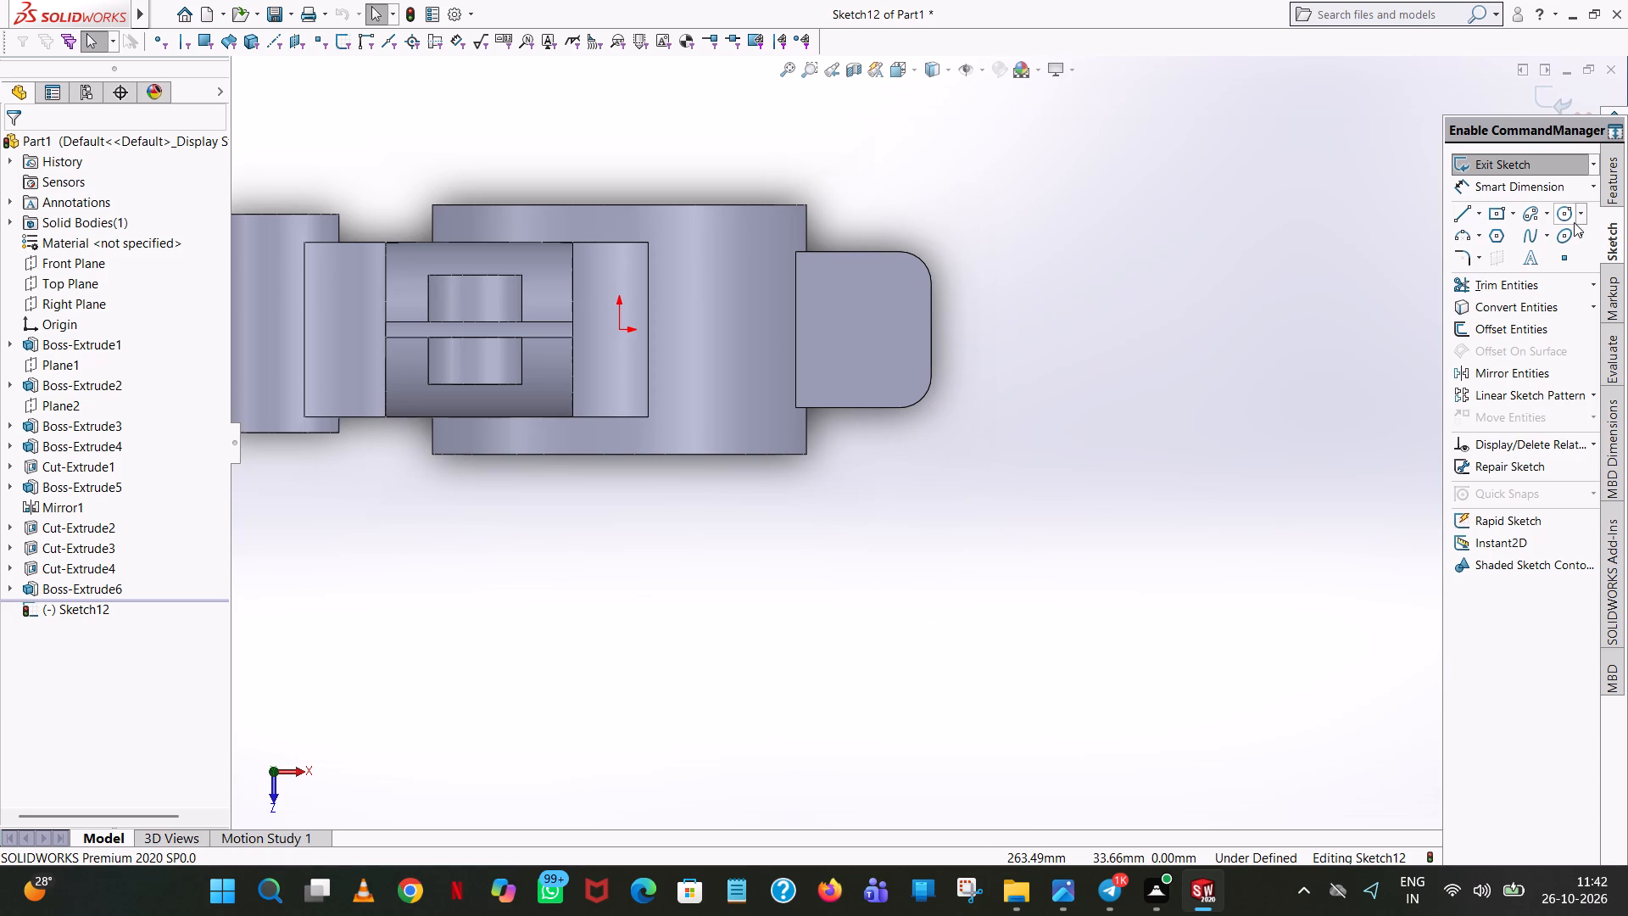
pyautogui.click(1562, 215)
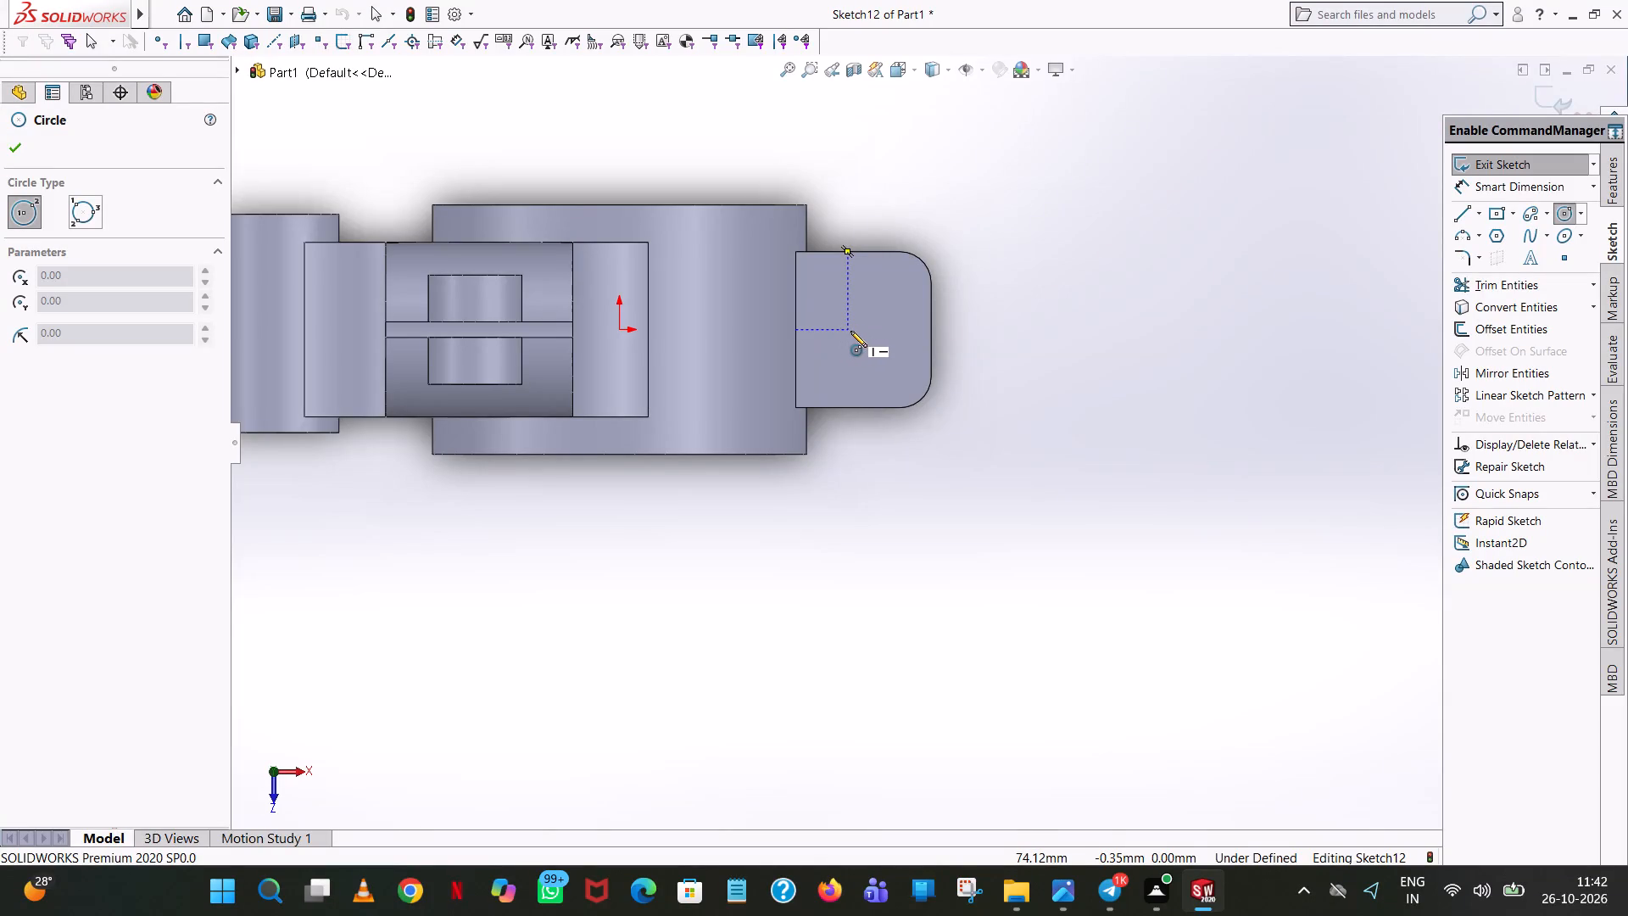
pyautogui.click(1464, 209)
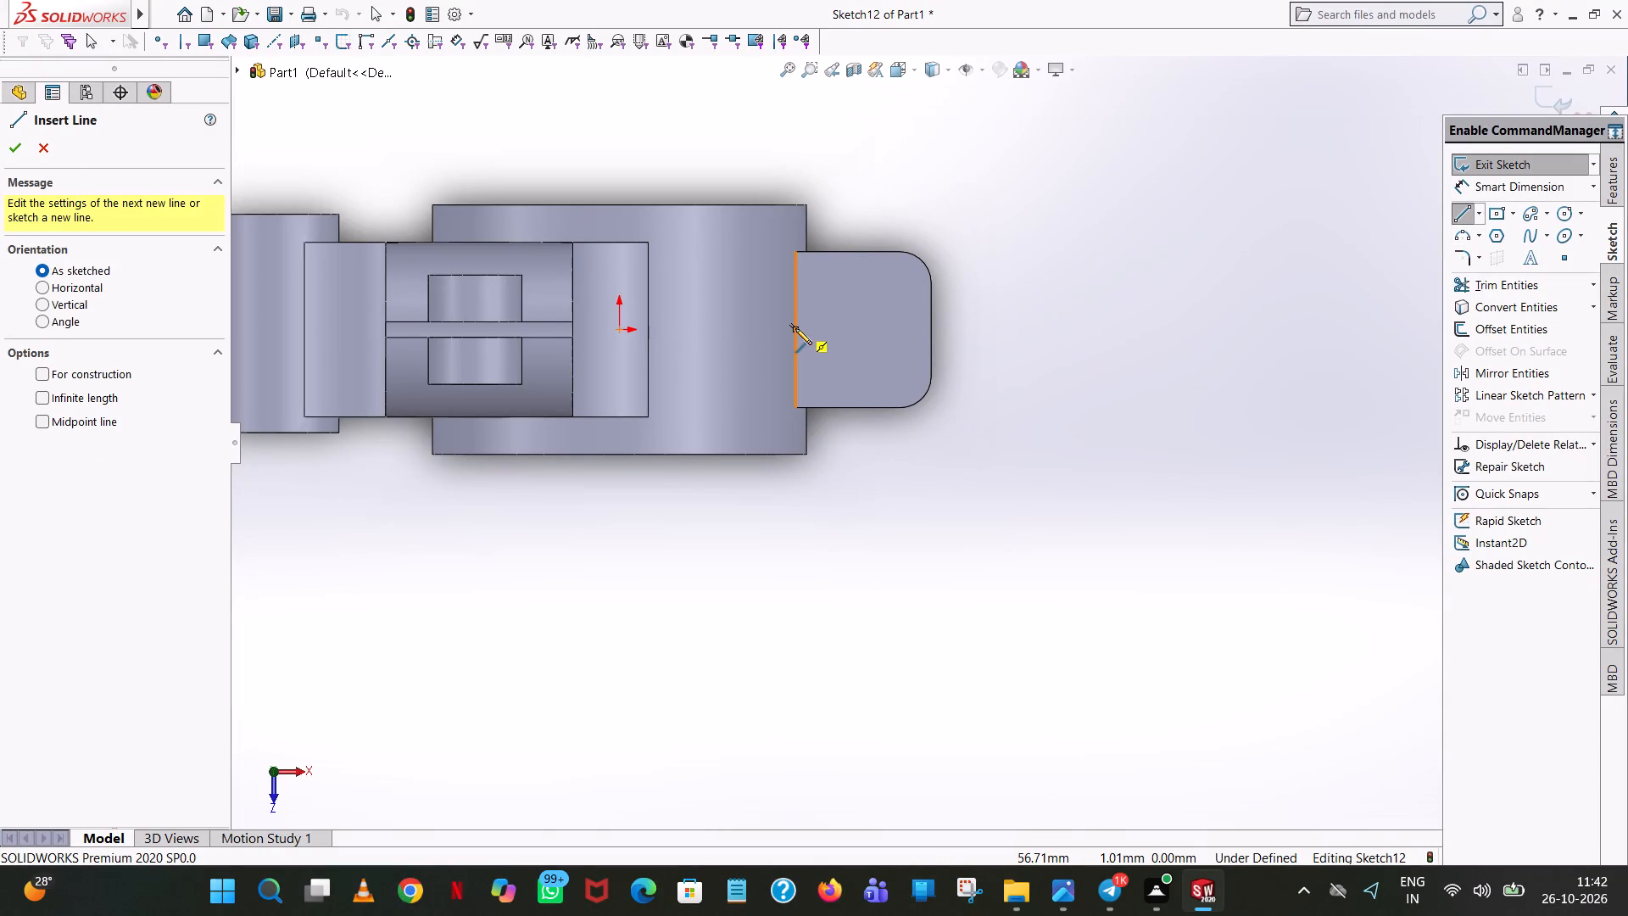
pyautogui.click(795, 328)
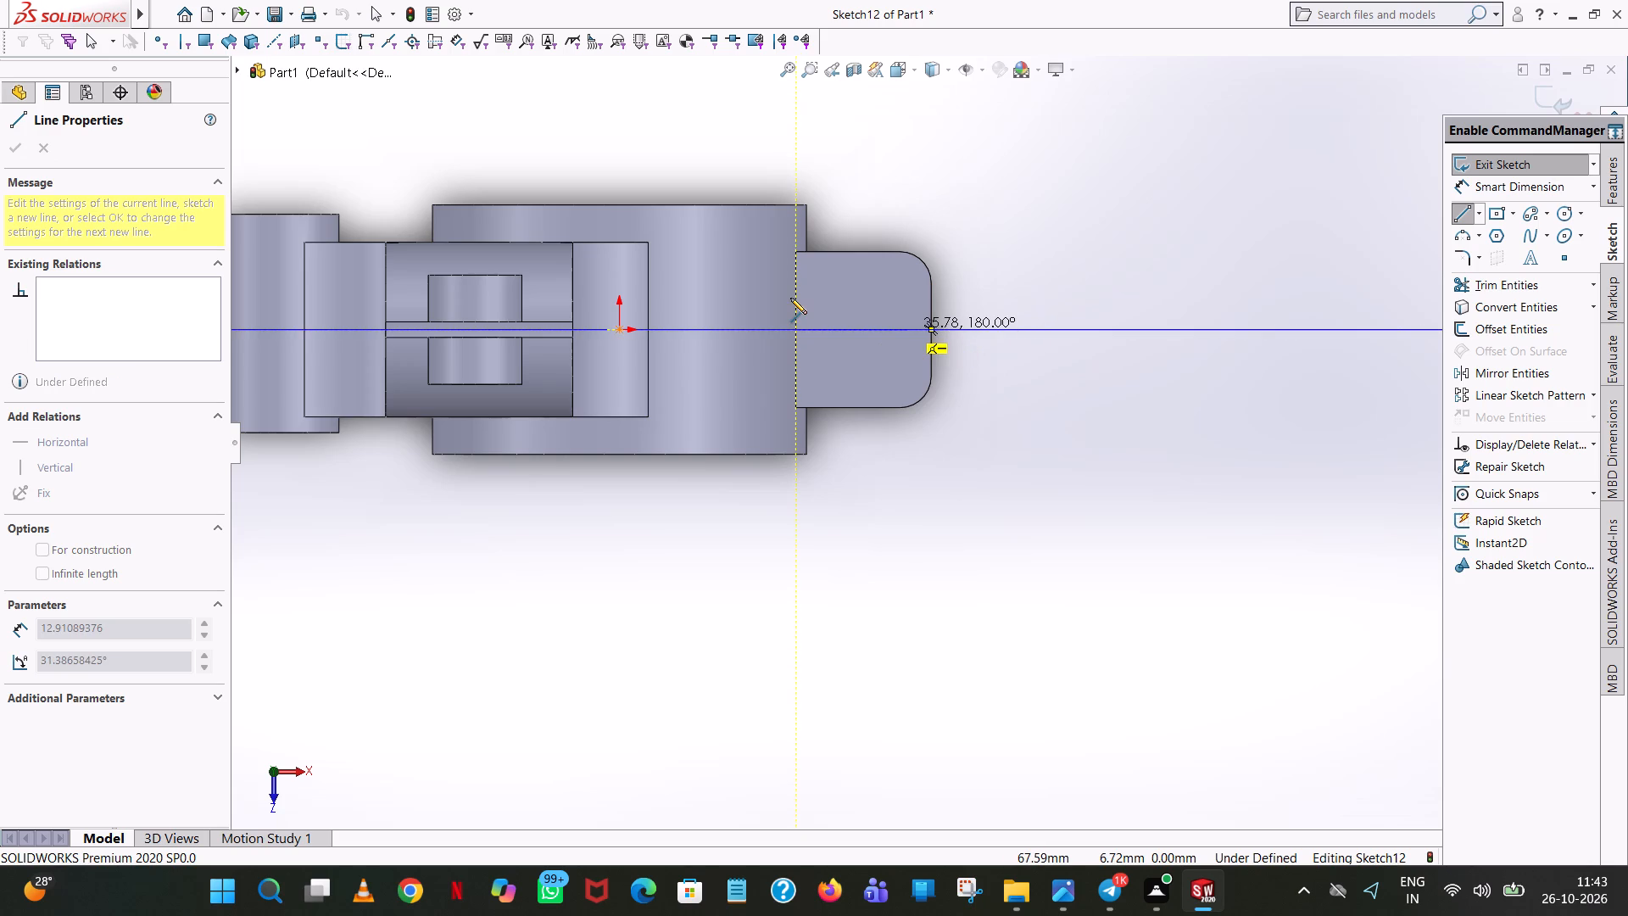
pyautogui.click(928, 329)
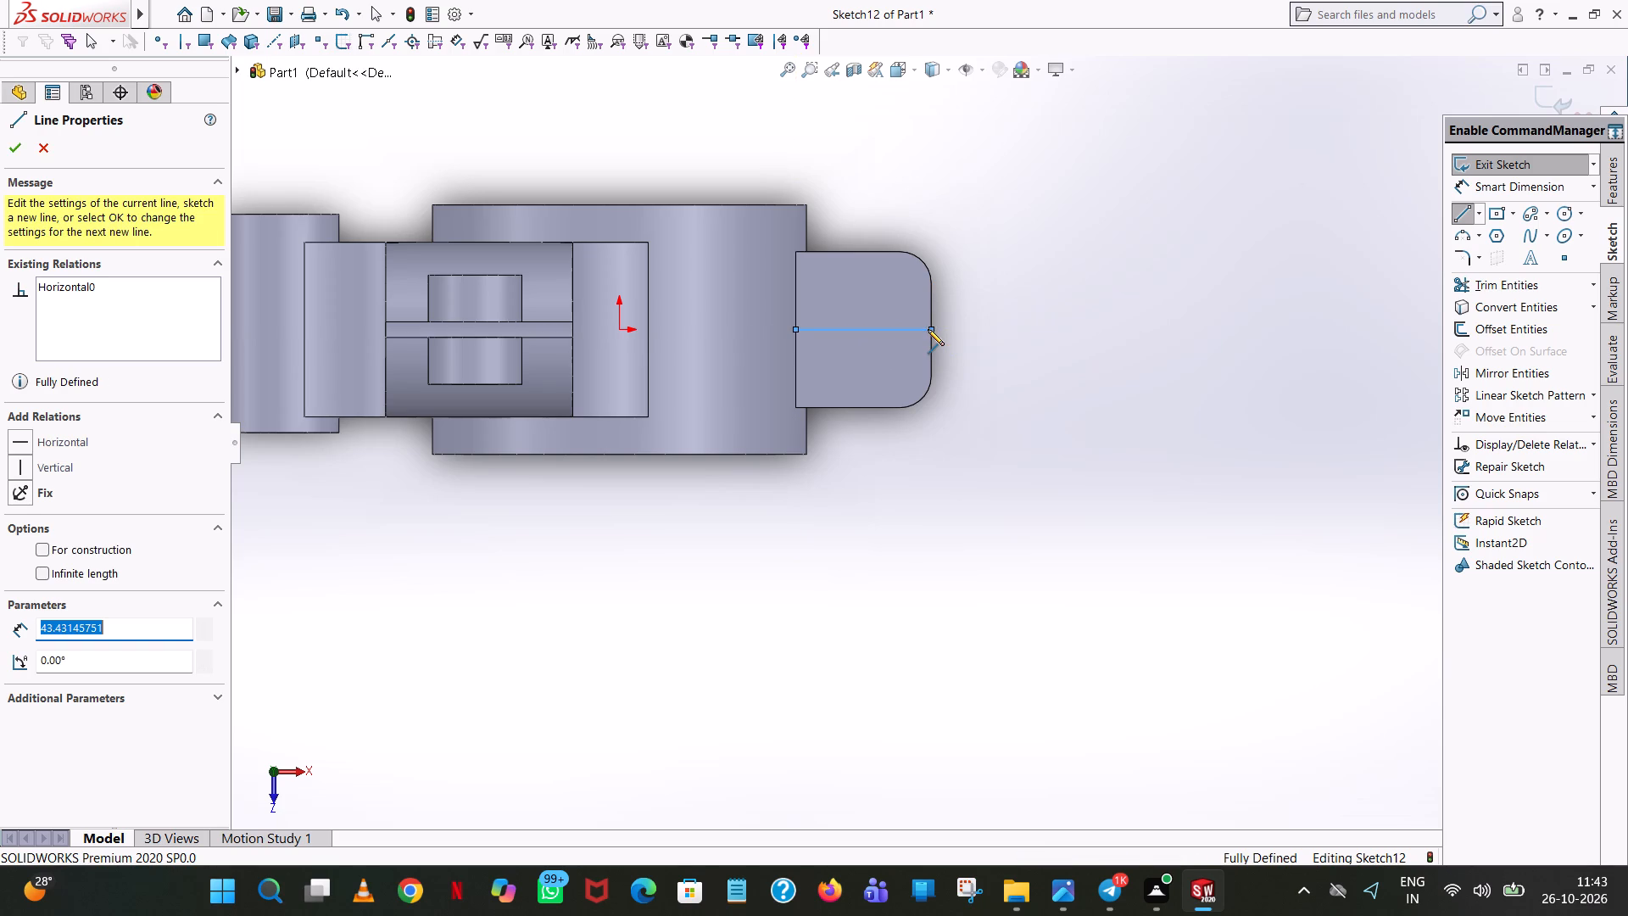
pyautogui.rightClick(928, 329)
pyautogui.click(1006, 342)
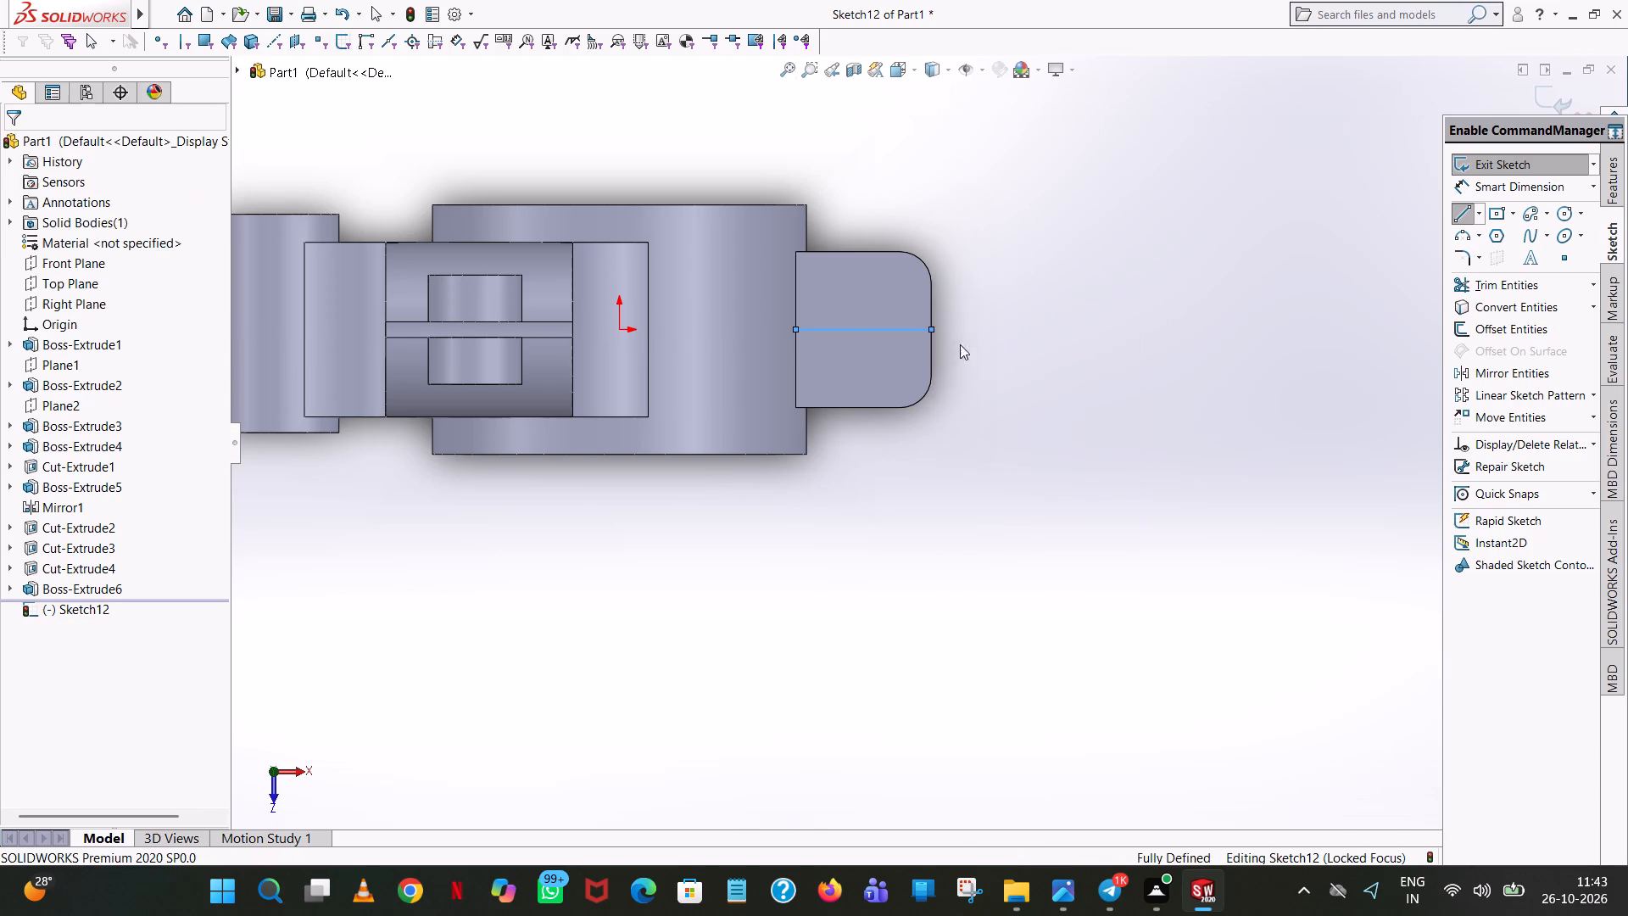
# Sketch a circle of 8 mm radius centred on the horizontal line's midpoint.
pyautogui.scroll(-4, 872, 324)
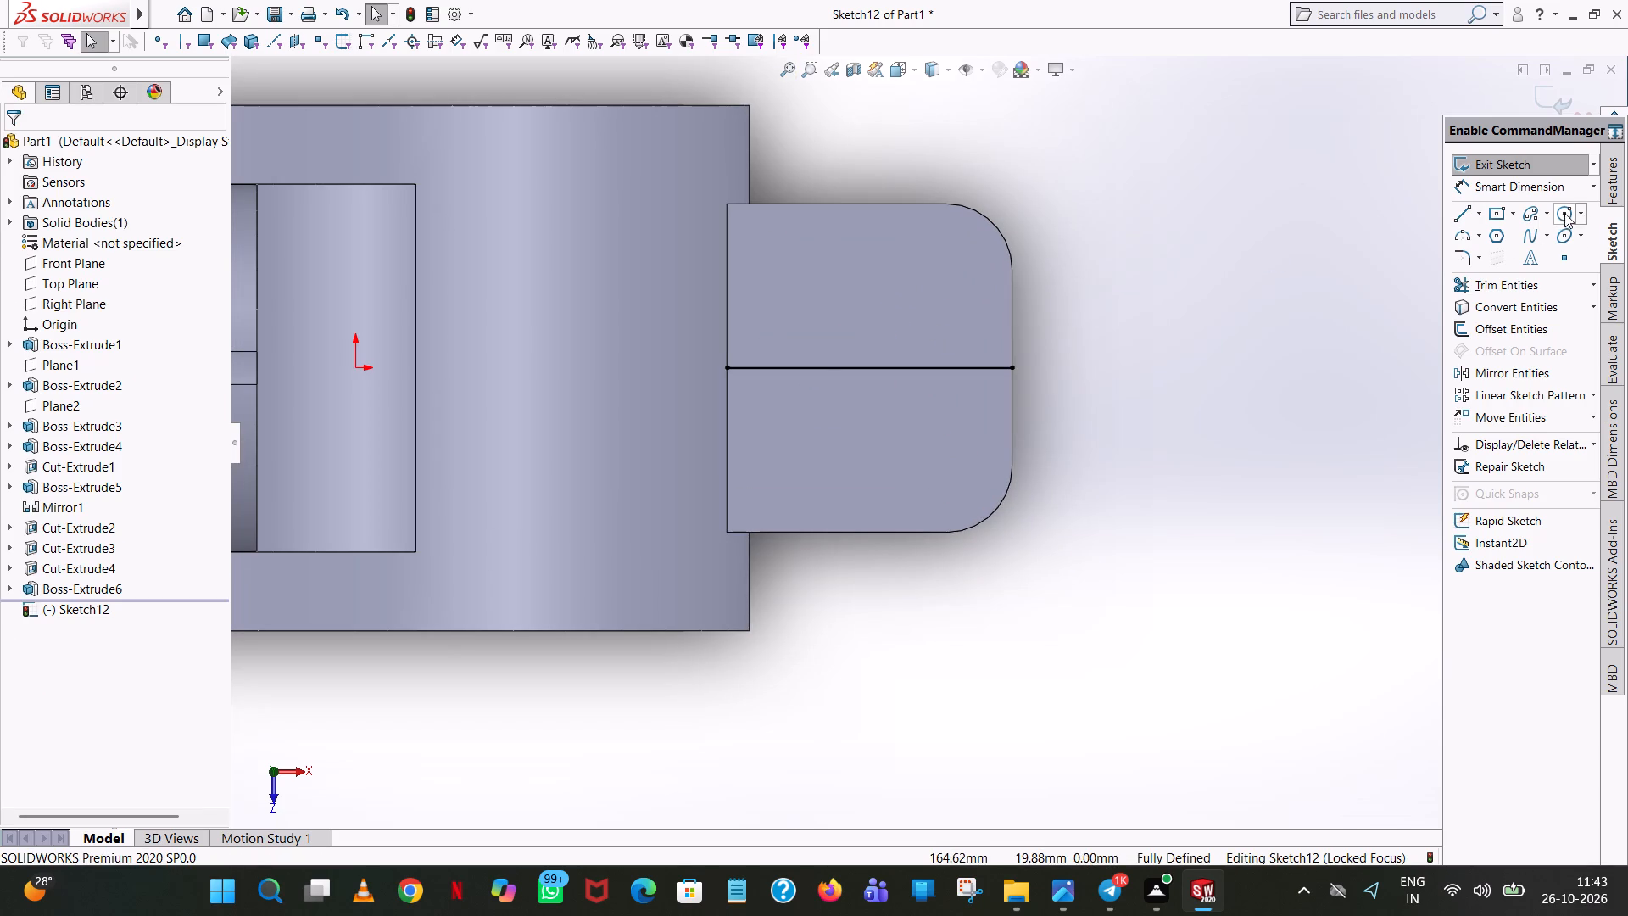
pyautogui.click(1564, 211)
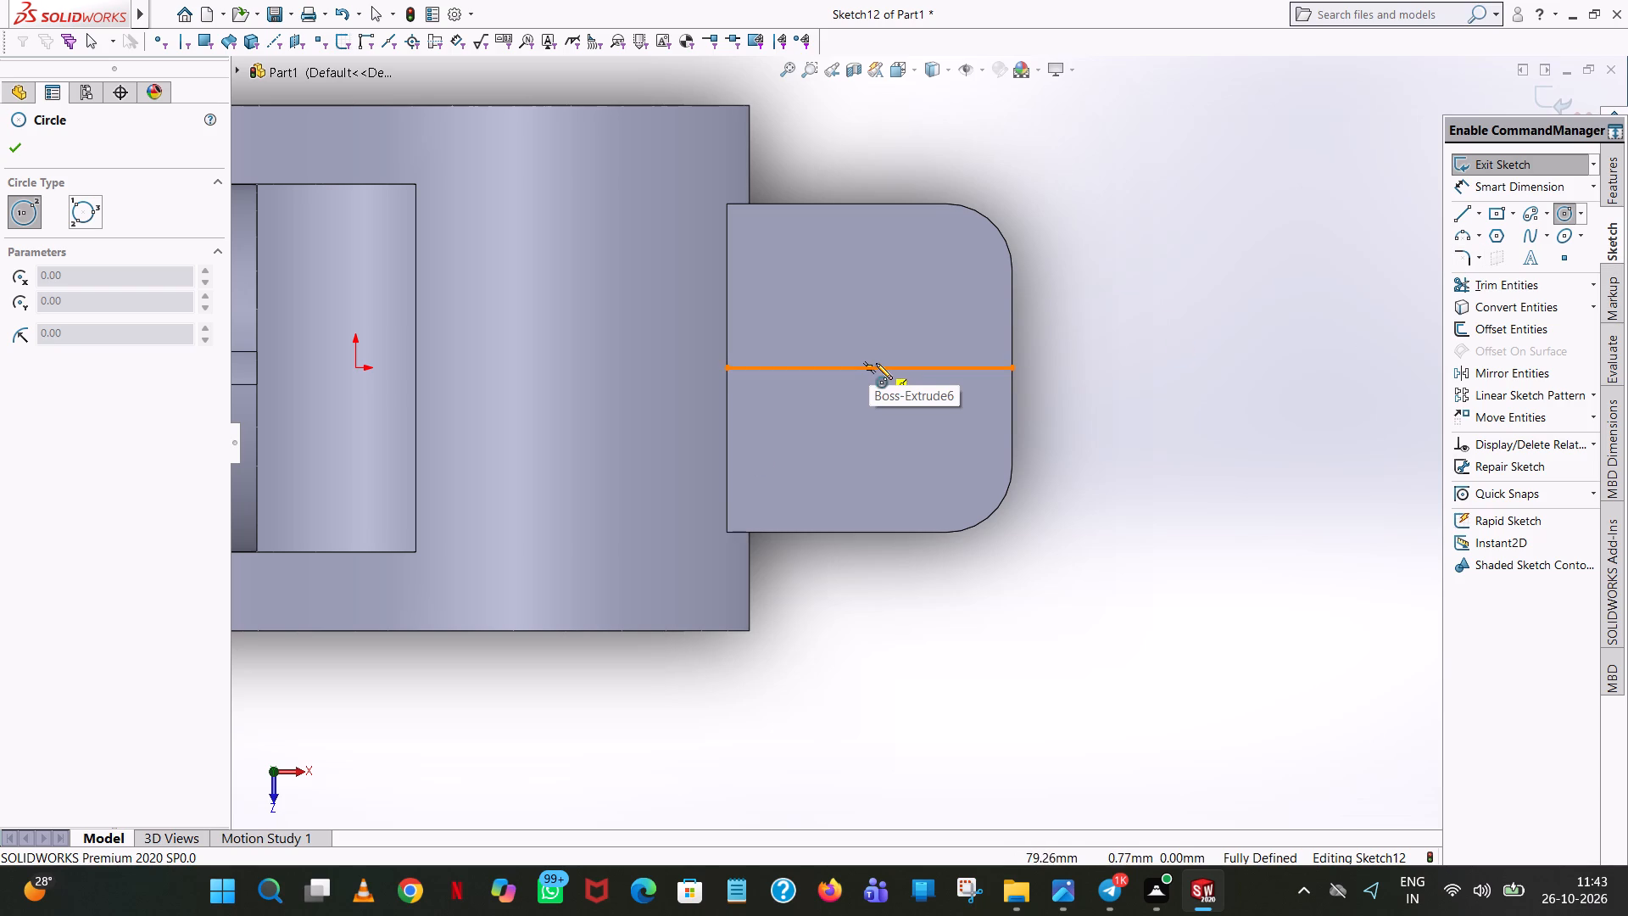
pyautogui.click(869, 366)
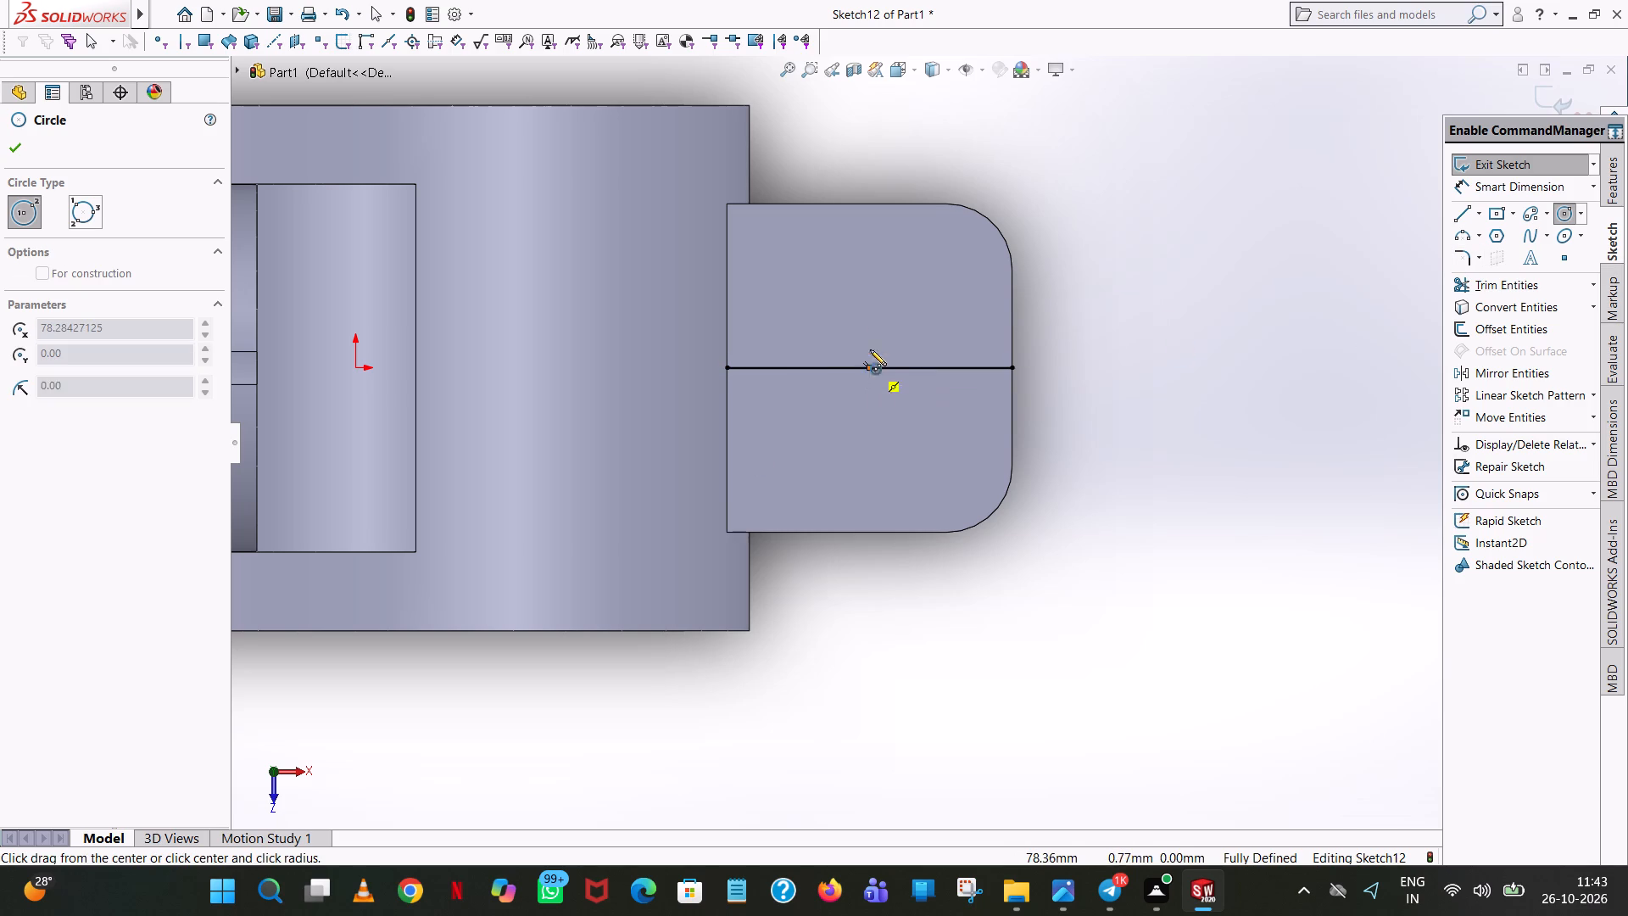
pyautogui.click(873, 293)
pyautogui.press('8')
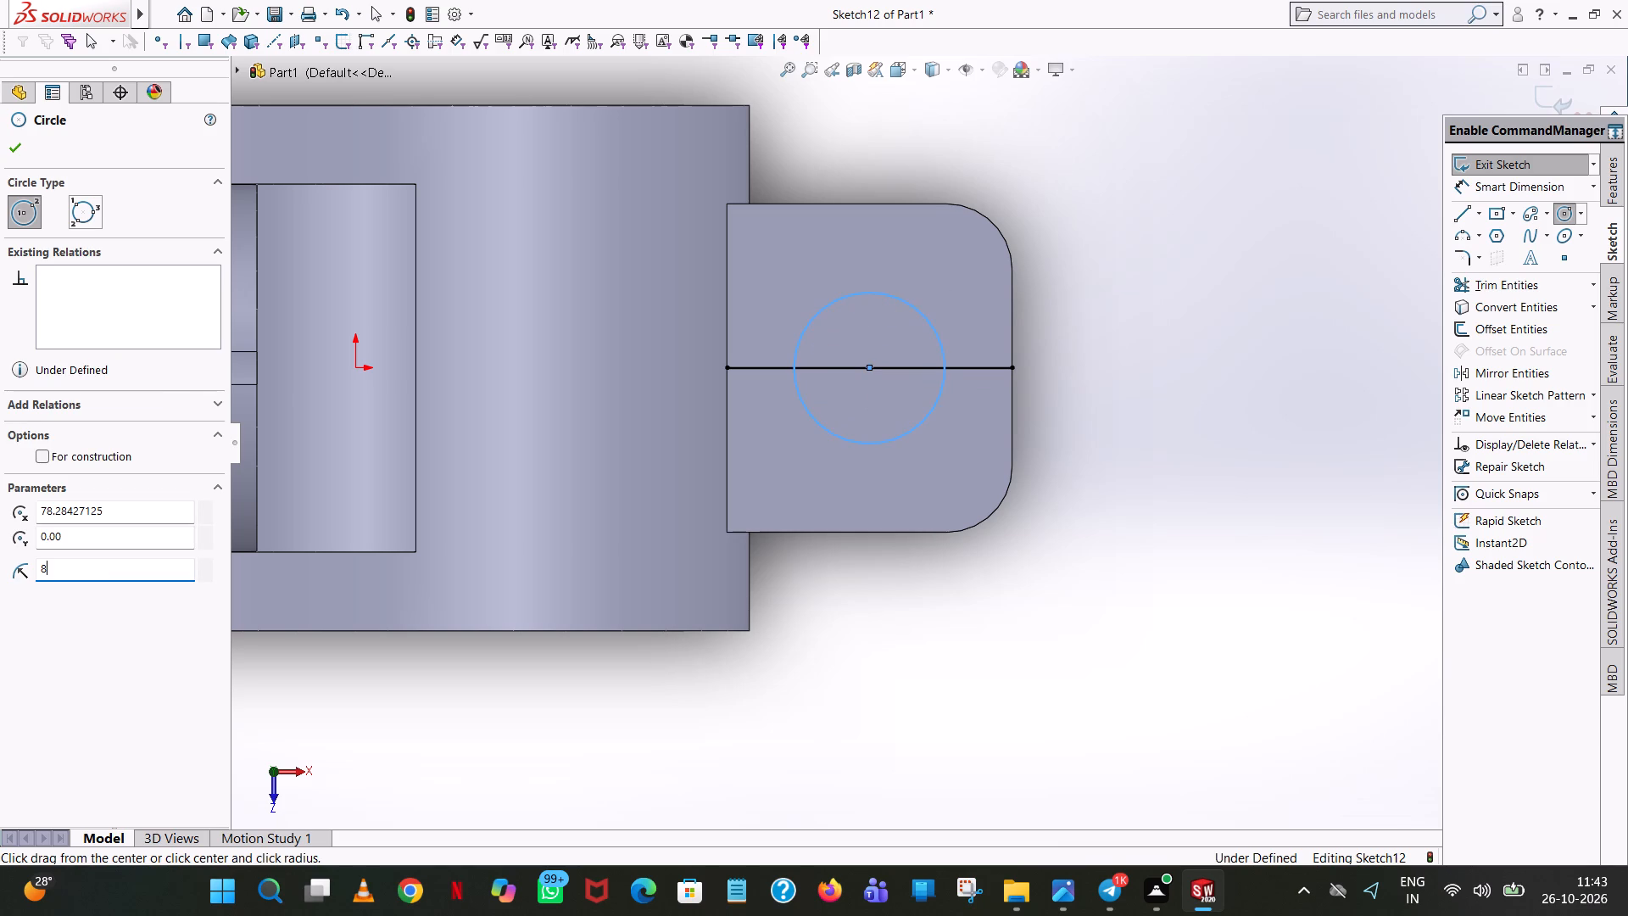
pyautogui.press('Return')
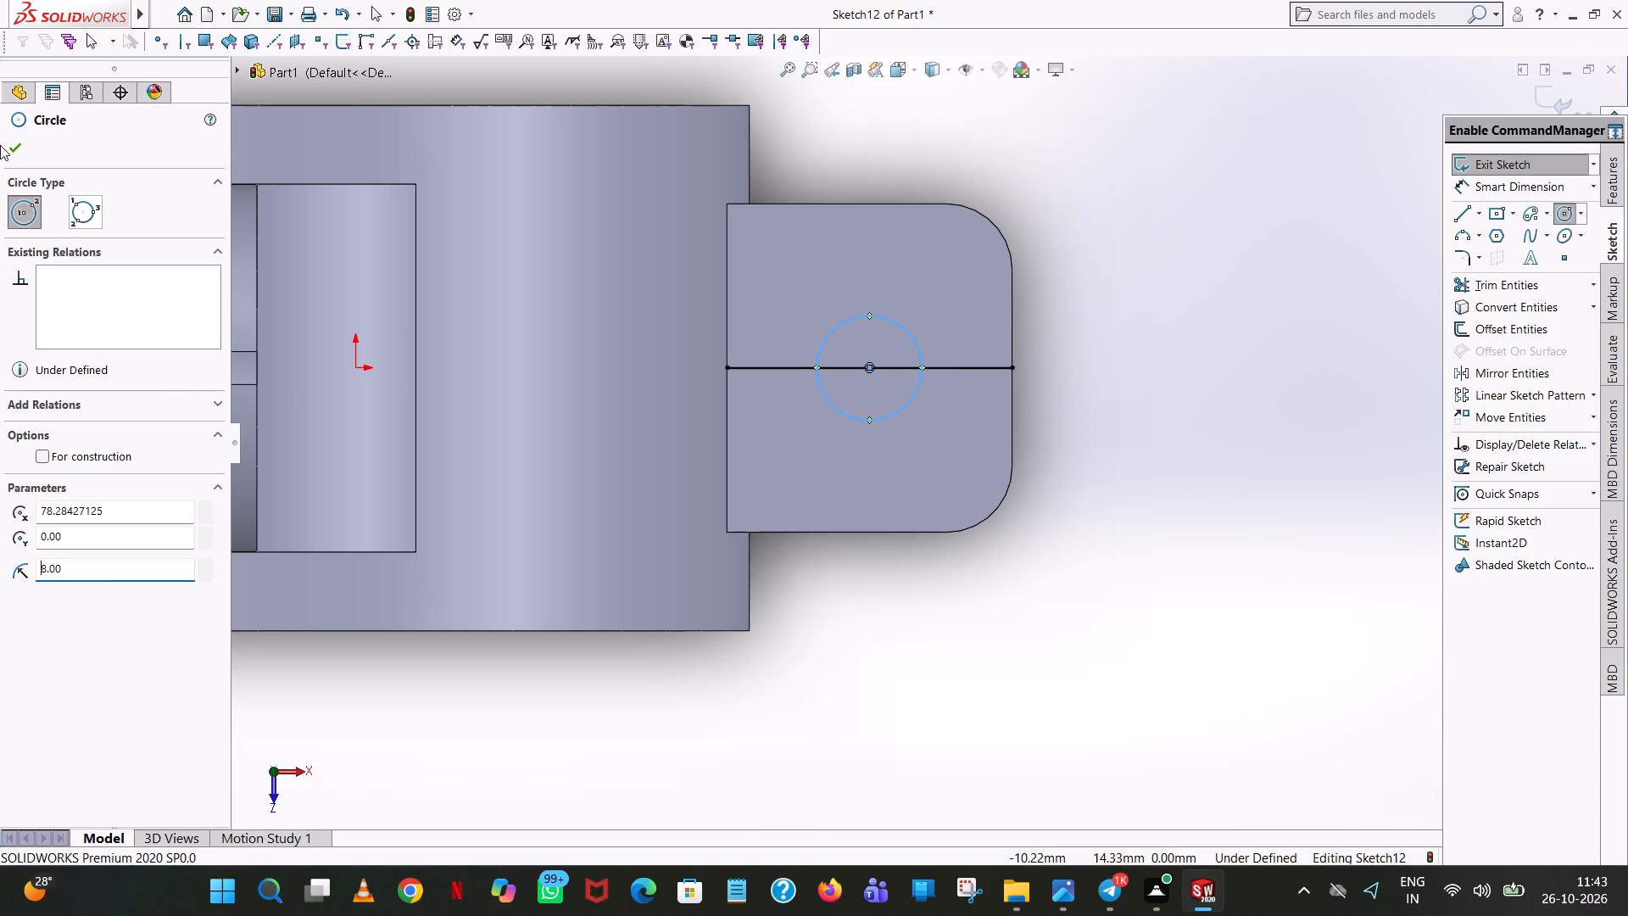
pyautogui.click(10, 147)
pyautogui.click(1263, 244)
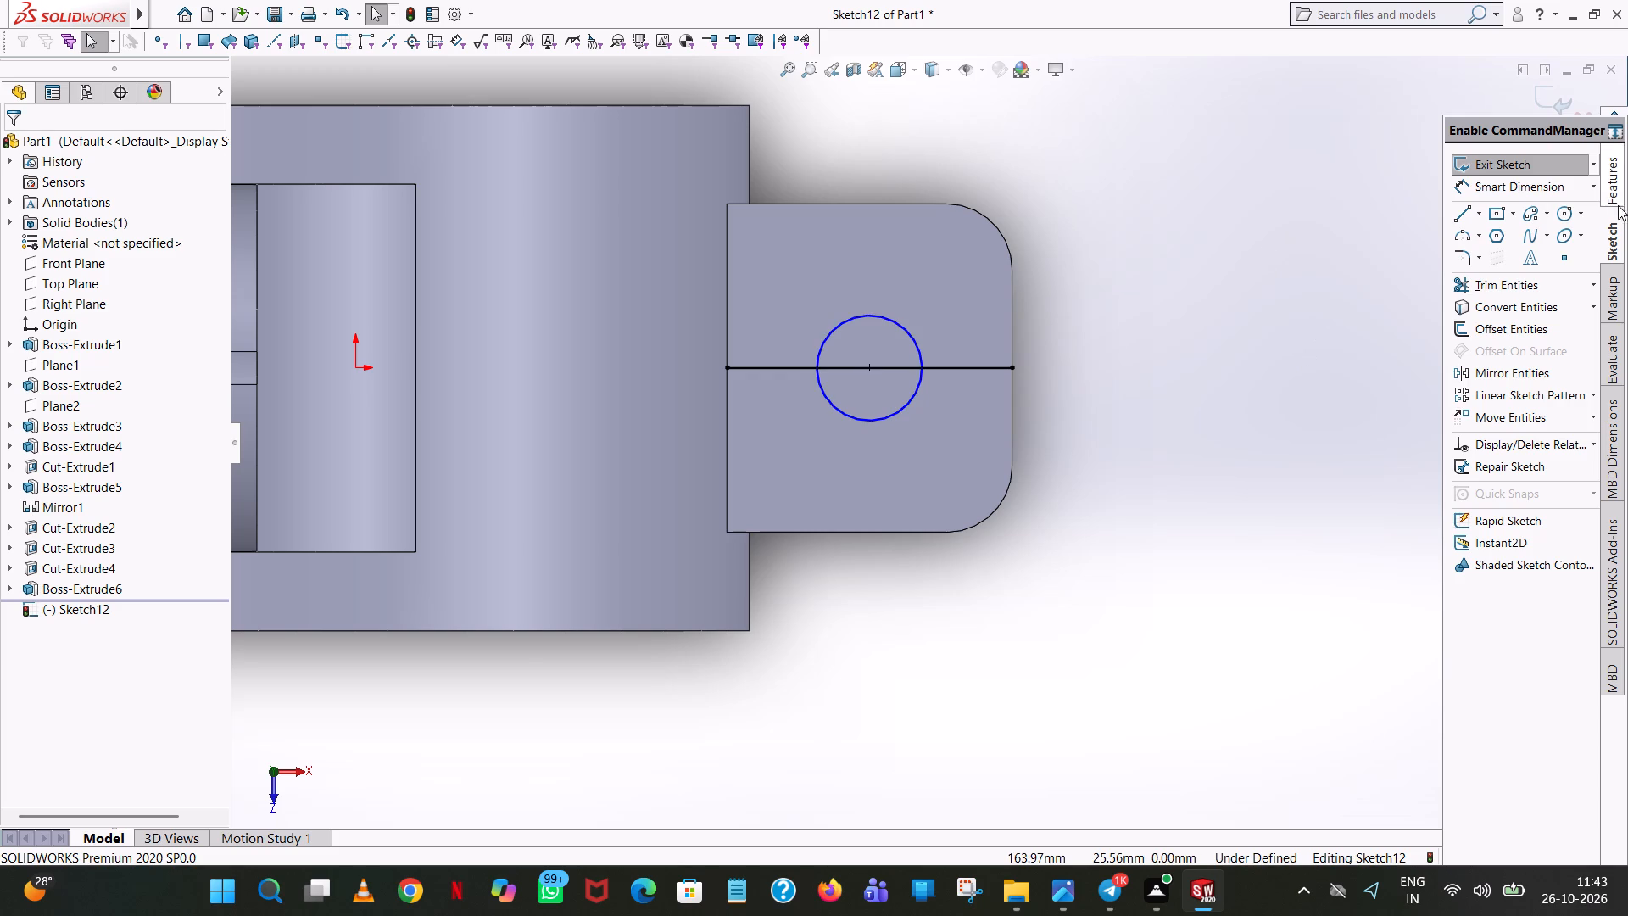
# Trim away every segment of the horizontal helper line inside and outside the circle, agreeing to delete its midpoint relation.
pyautogui.click(1525, 278)
pyautogui.click(984, 367)
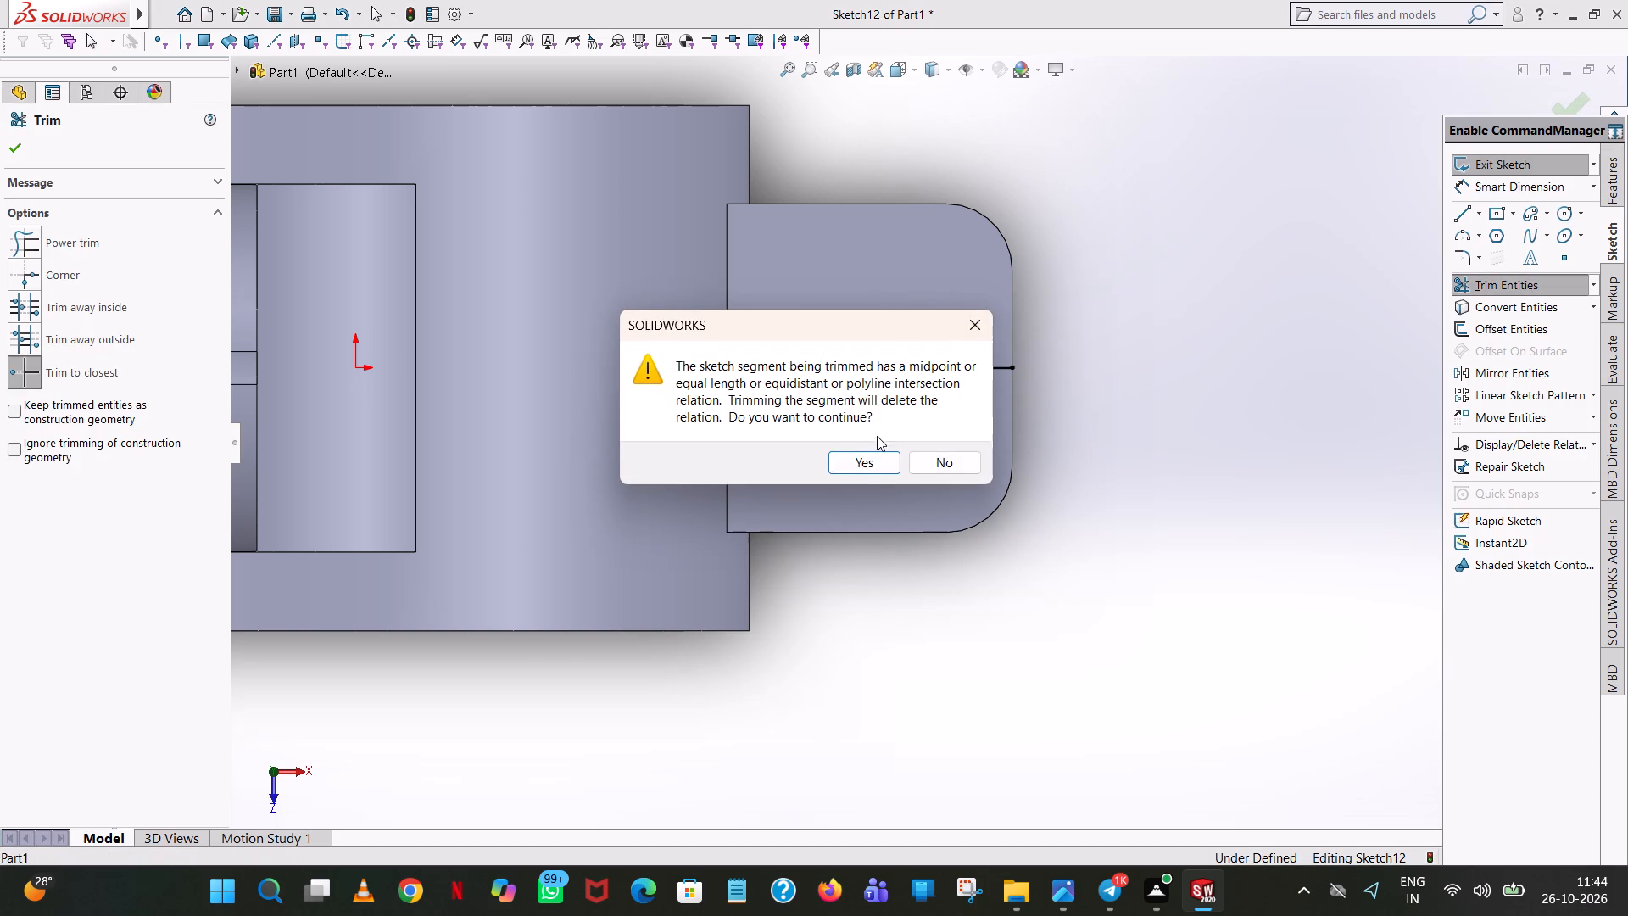
pyautogui.click(860, 471)
pyautogui.click(888, 371)
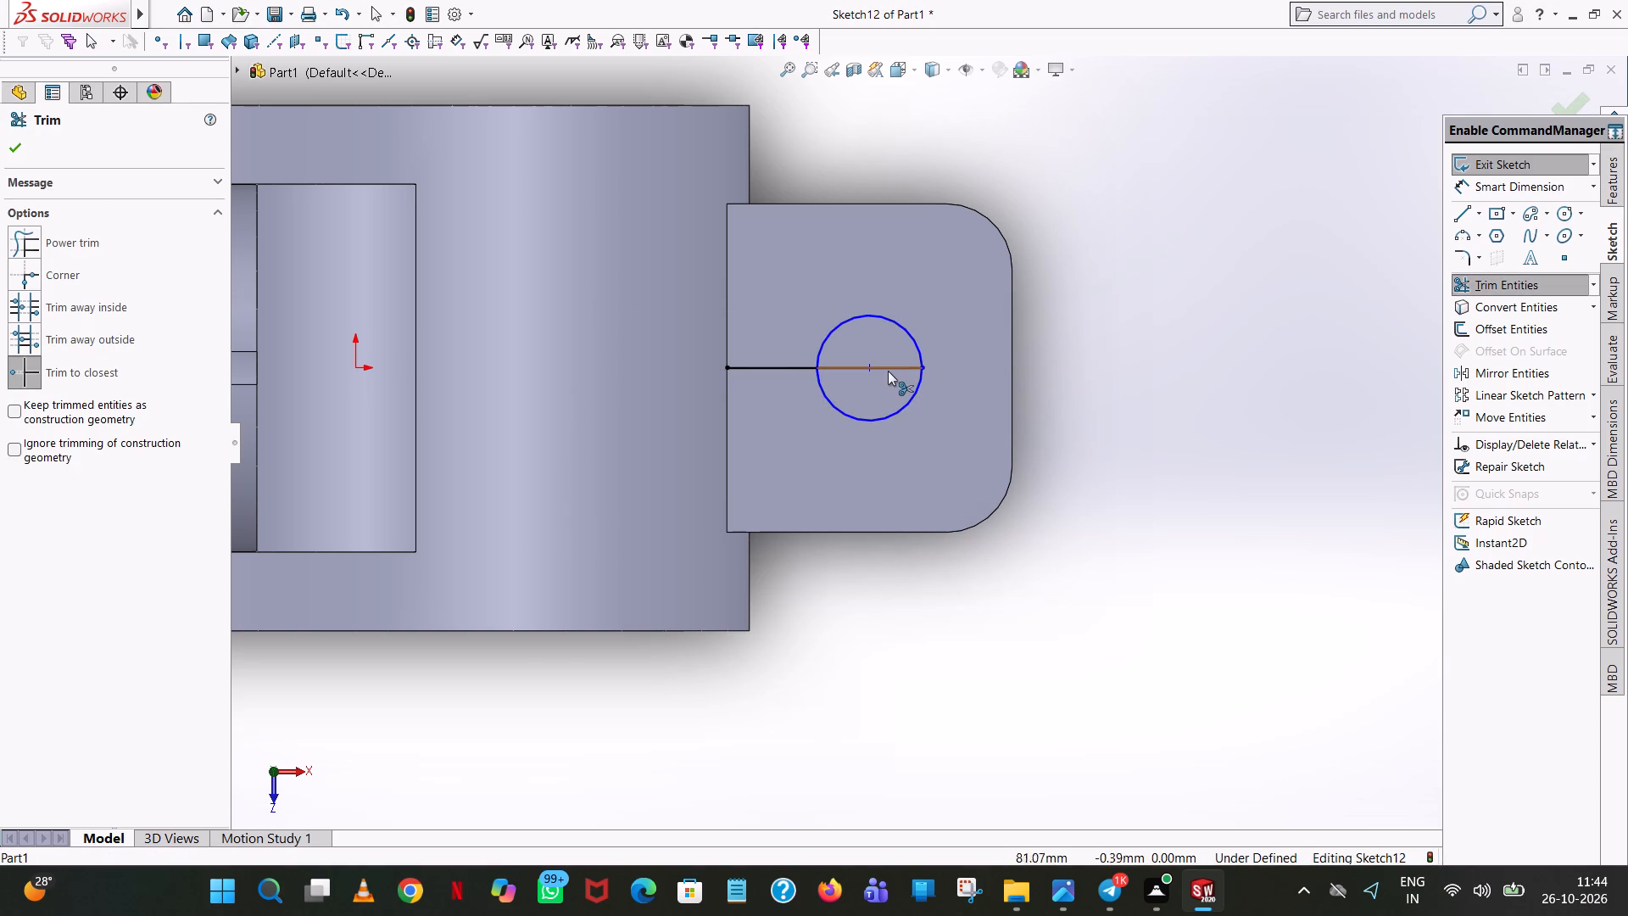
pyautogui.click(777, 369)
pyautogui.click(22, 142)
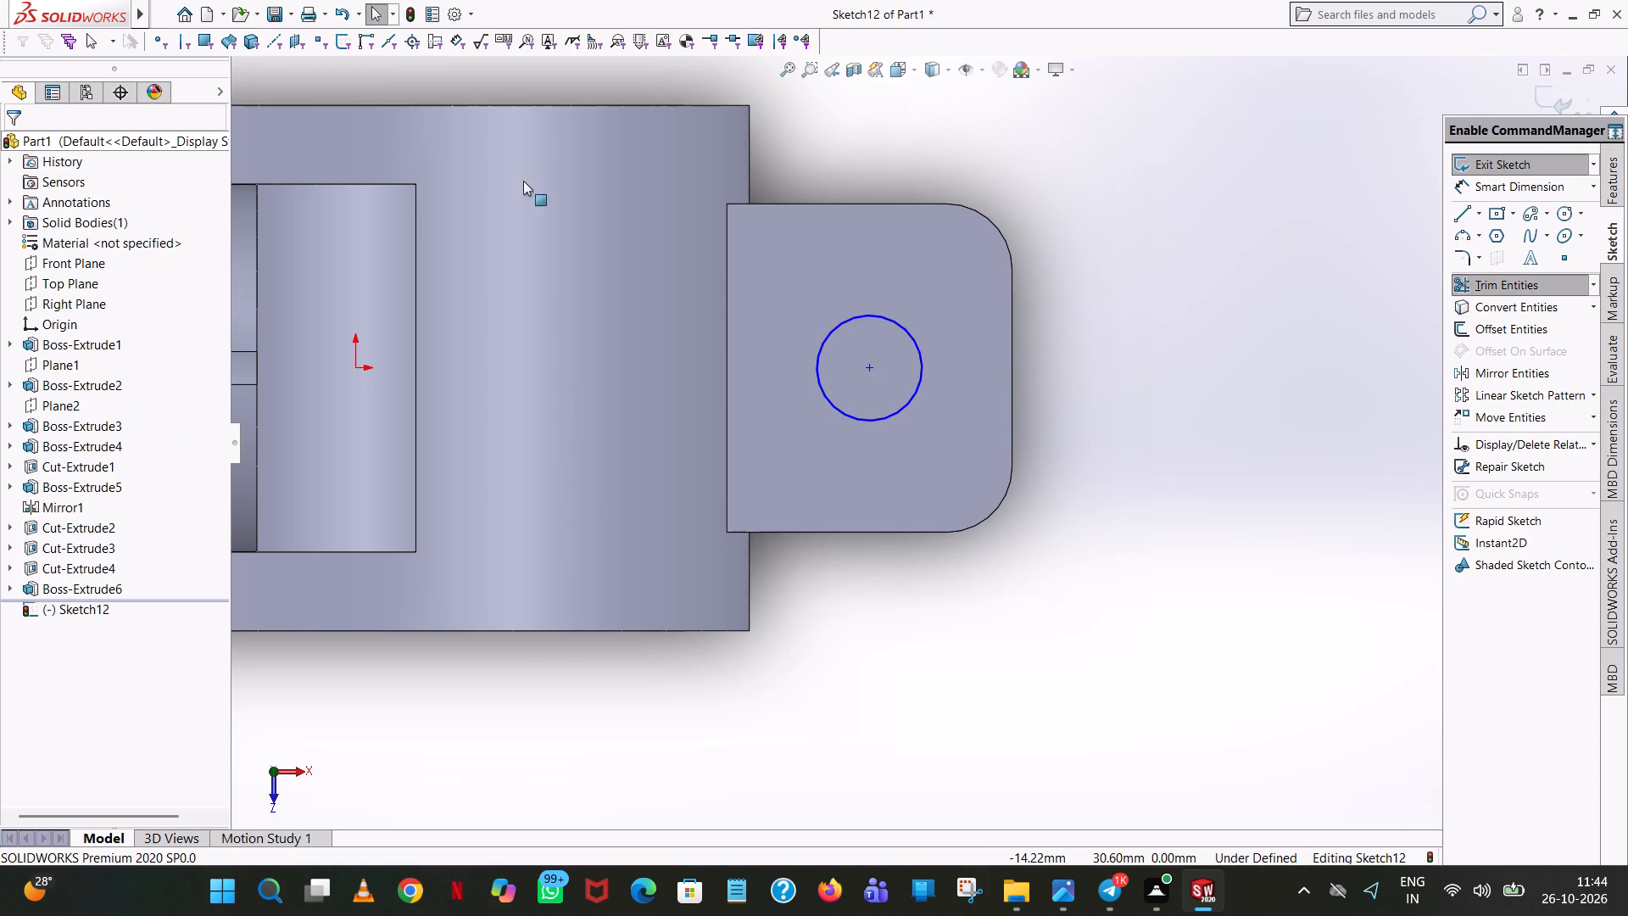
# Dimension the diameter of the circle on the flange face.
pyautogui.click(1556, 192)
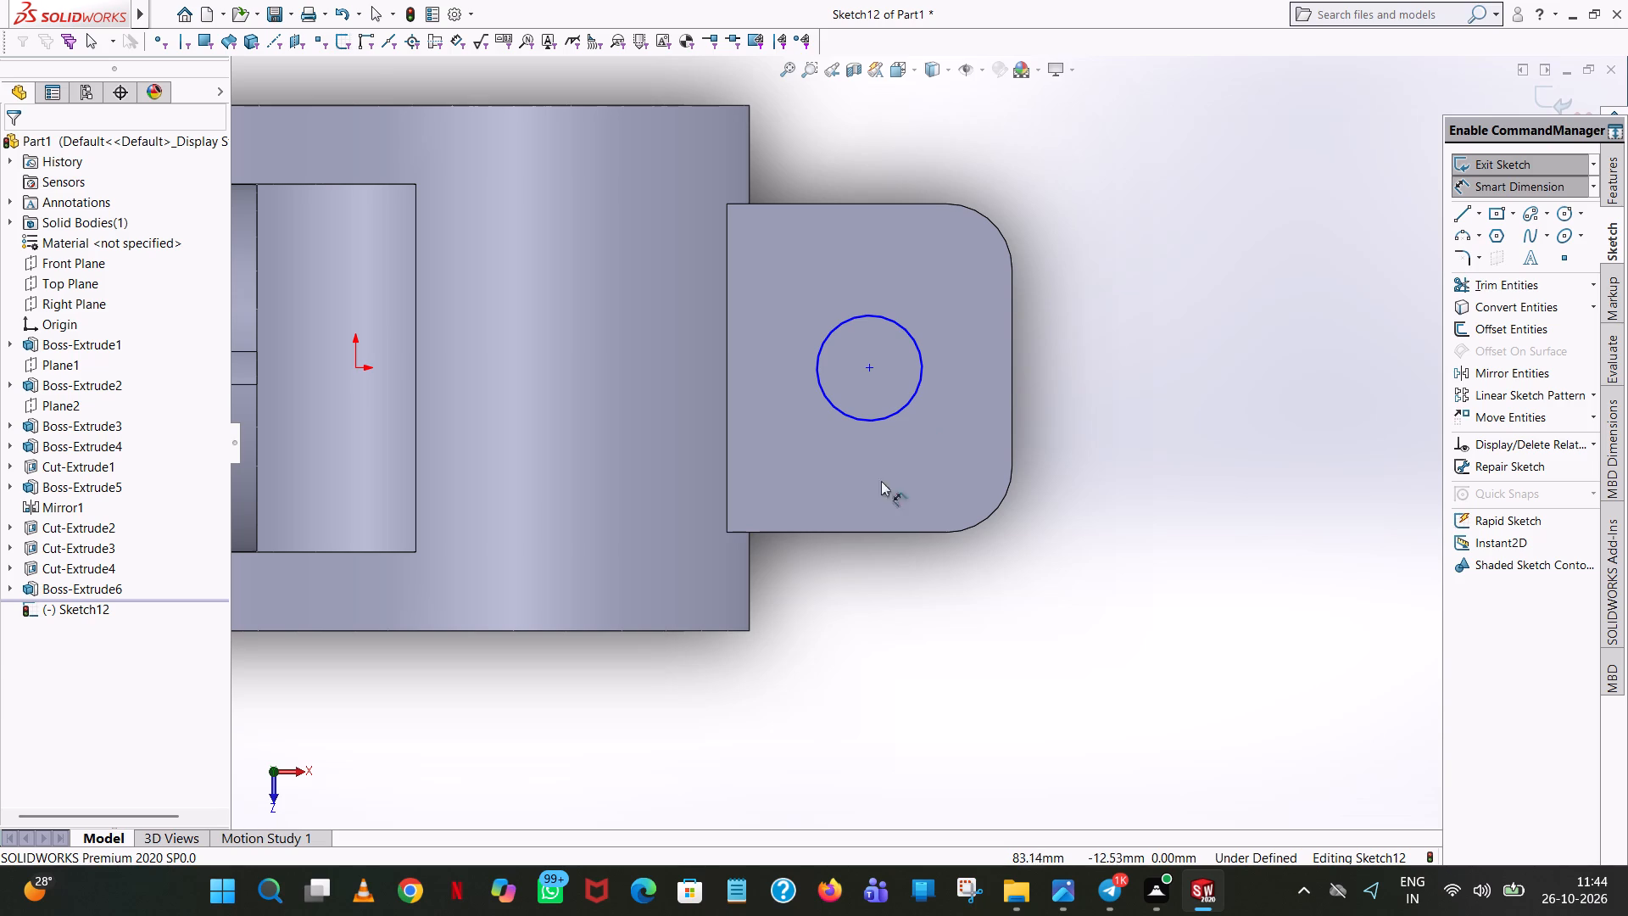
pyautogui.click(859, 318)
pyautogui.click(1247, 266)
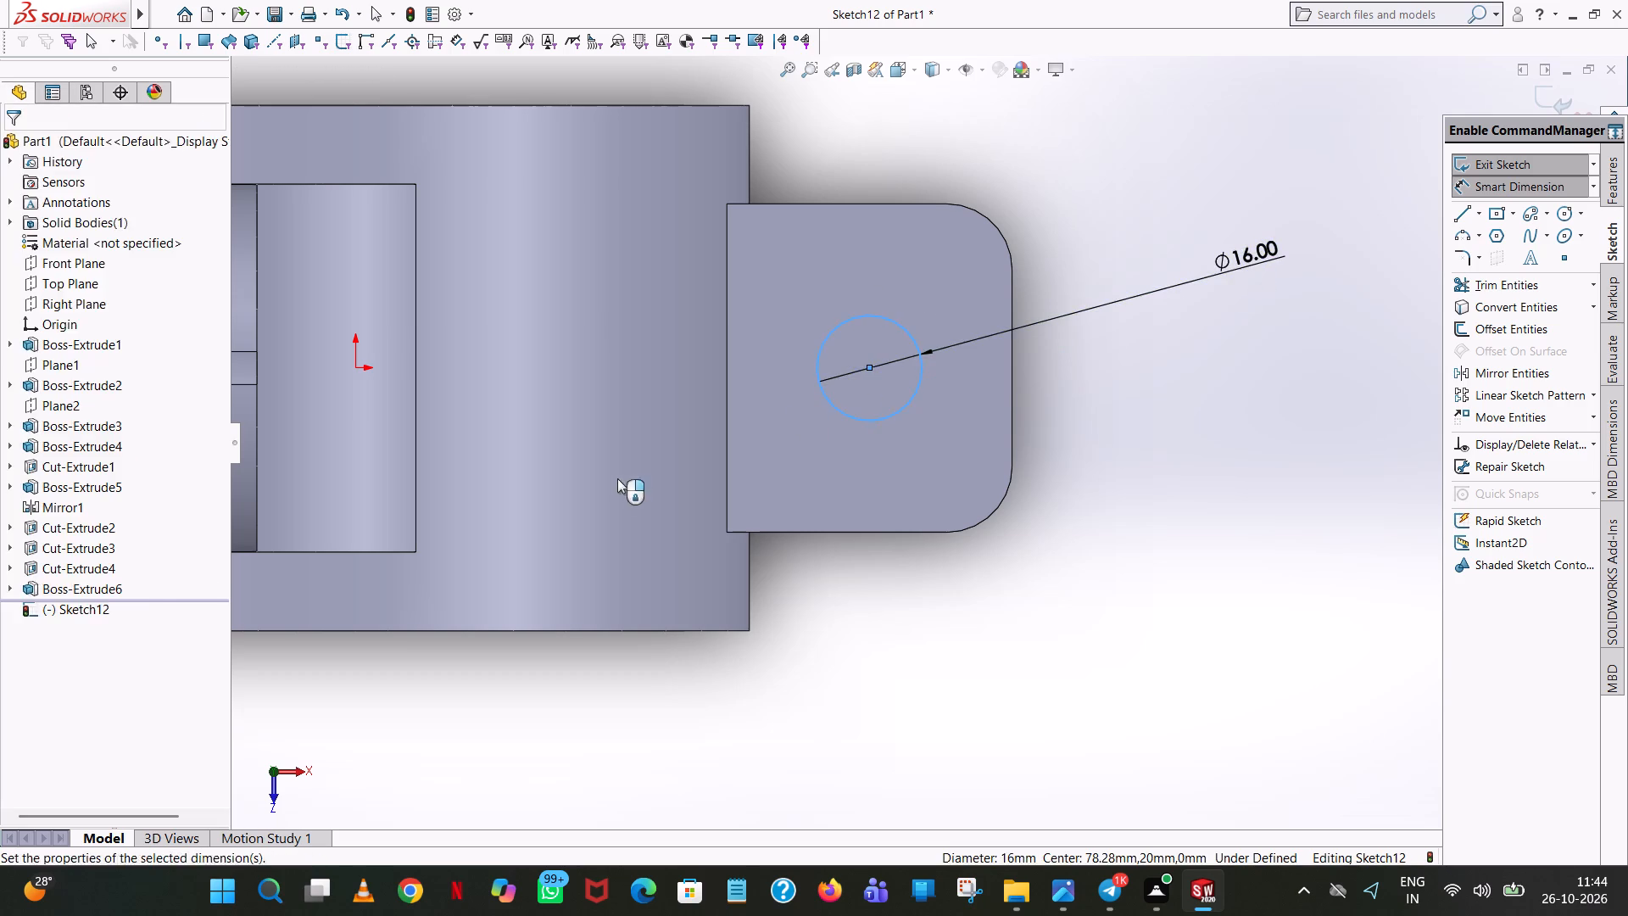
pyautogui.click(1174, 243)
pyautogui.click(894, 185)
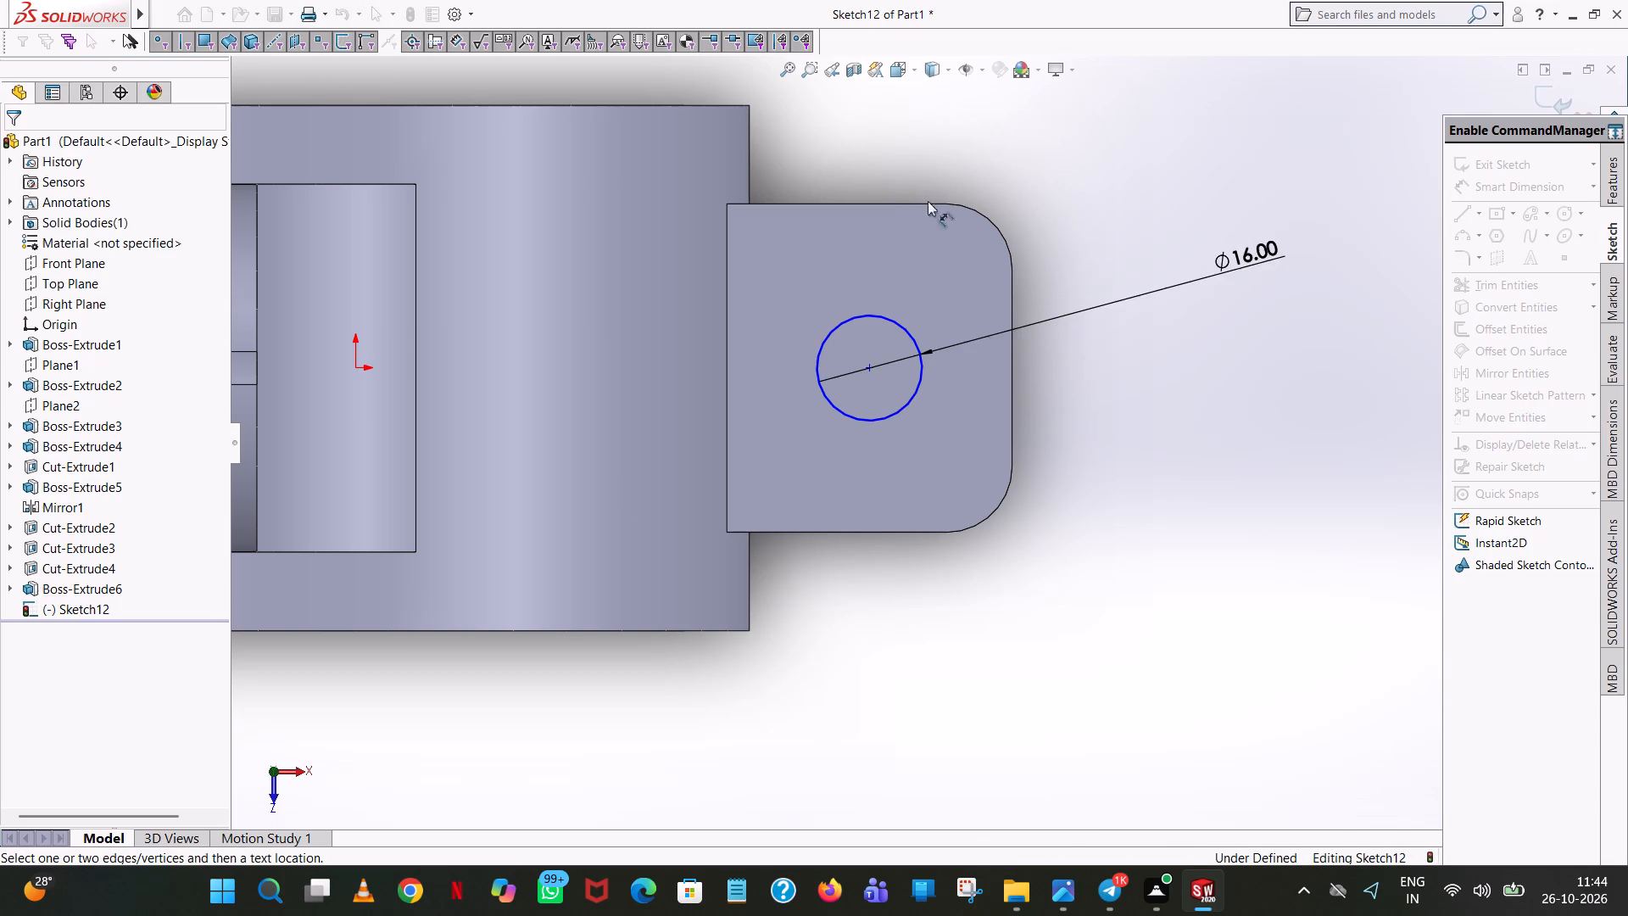
# Dimension the horizontal distance between the circle's centre and the origin, placing the dimension below the bracket.
pyautogui.click(867, 371)
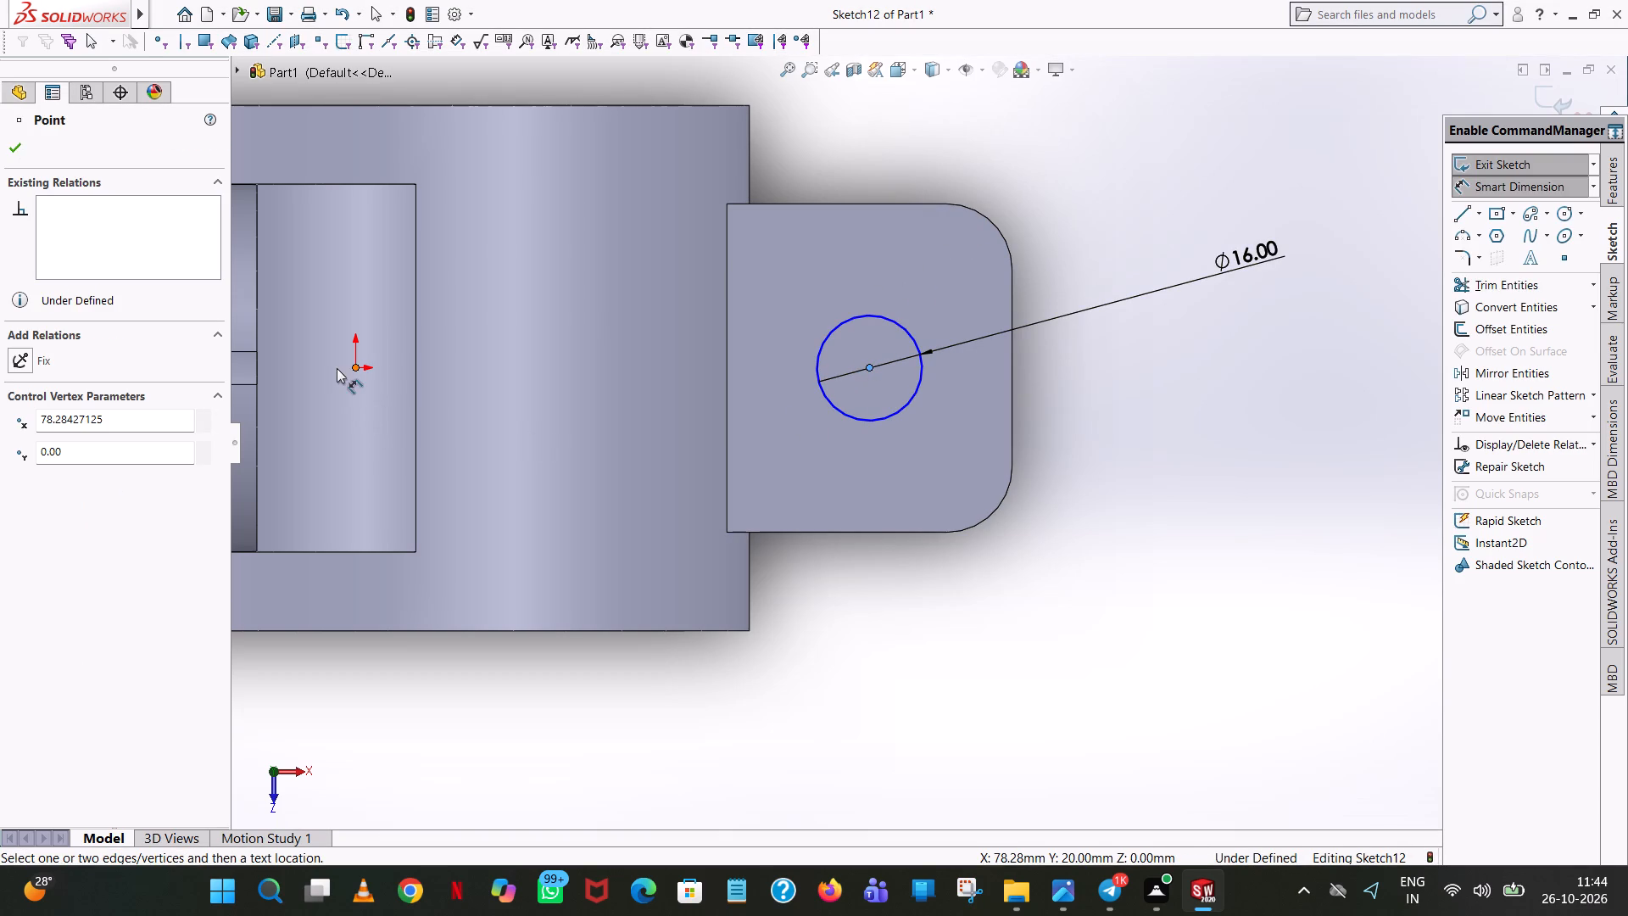
pyautogui.click(360, 369)
pyautogui.click(605, 659)
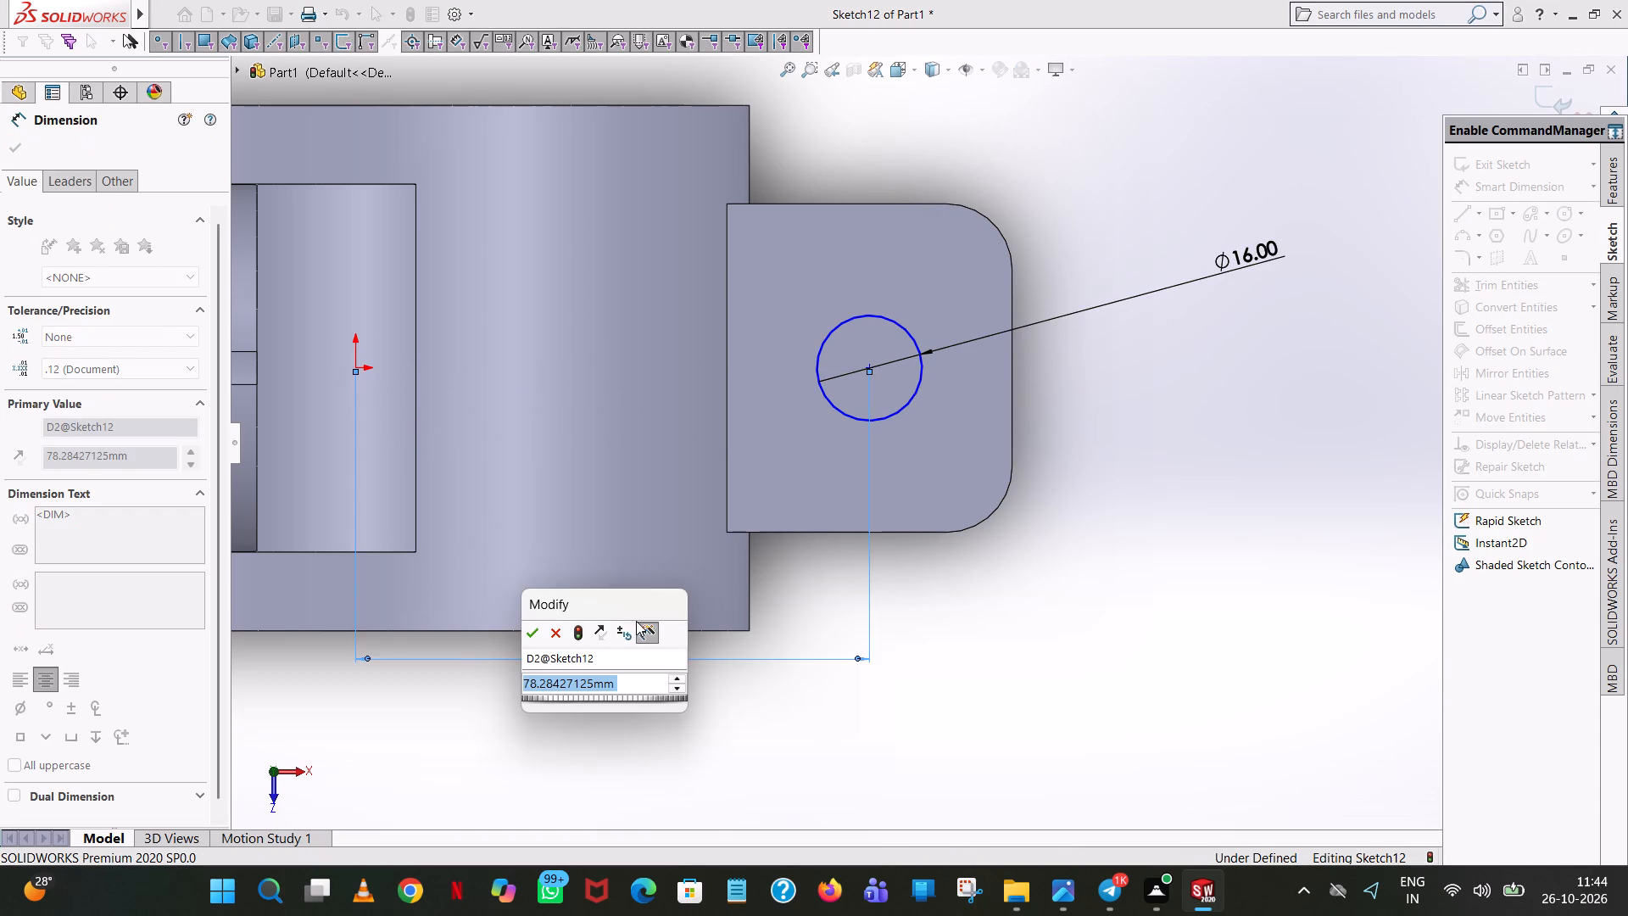
pyautogui.click(527, 633)
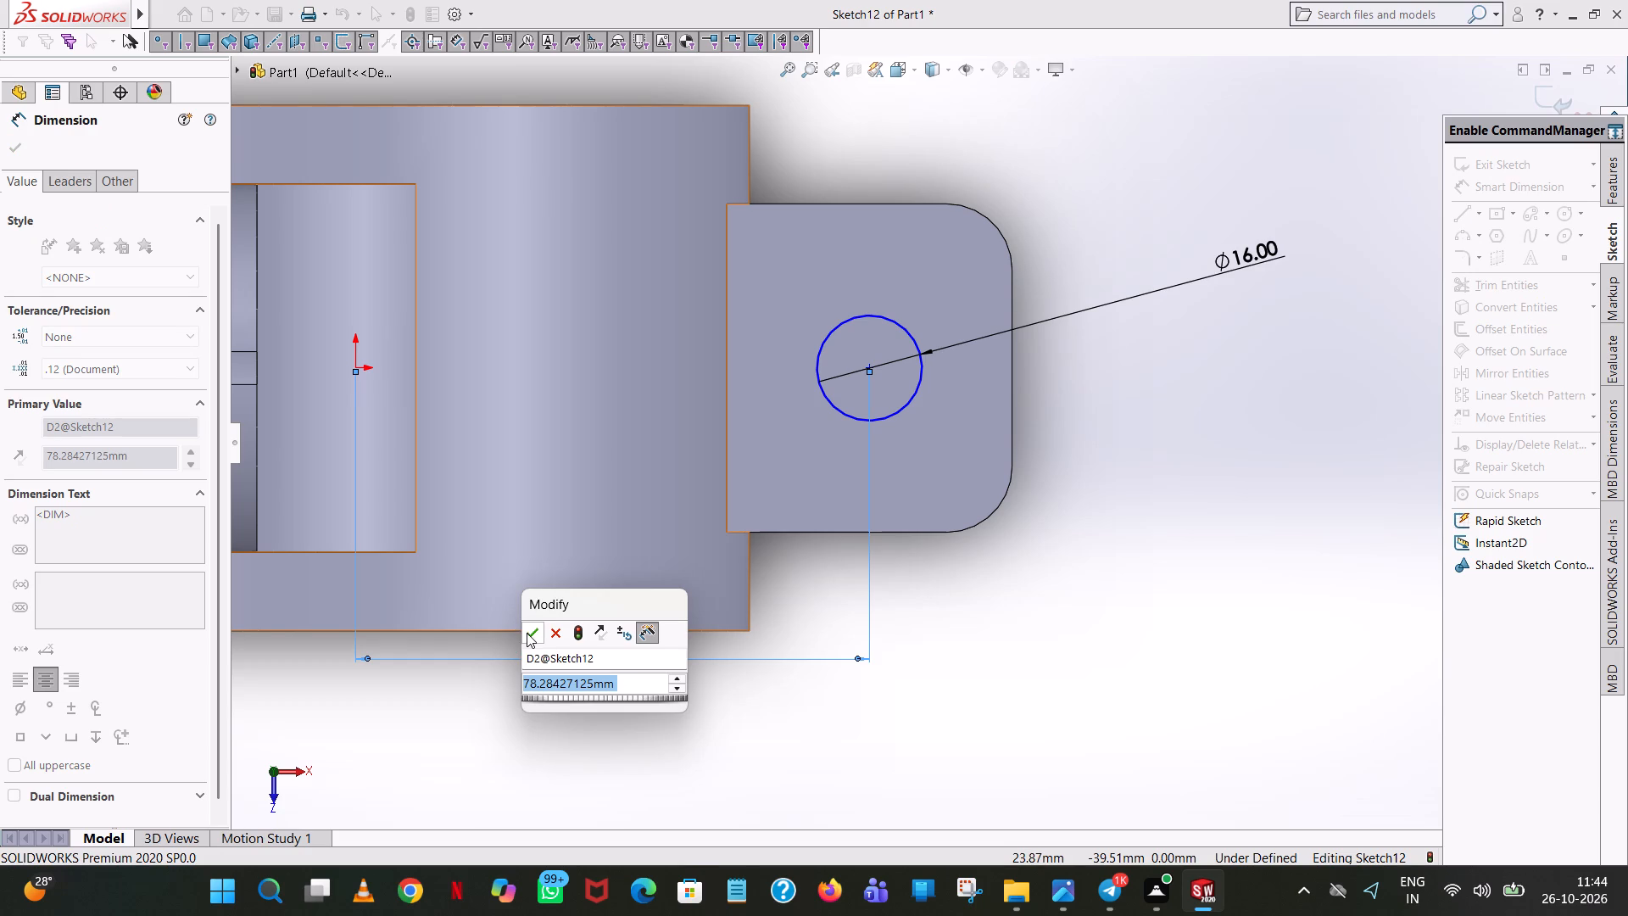
pyautogui.click(1225, 441)
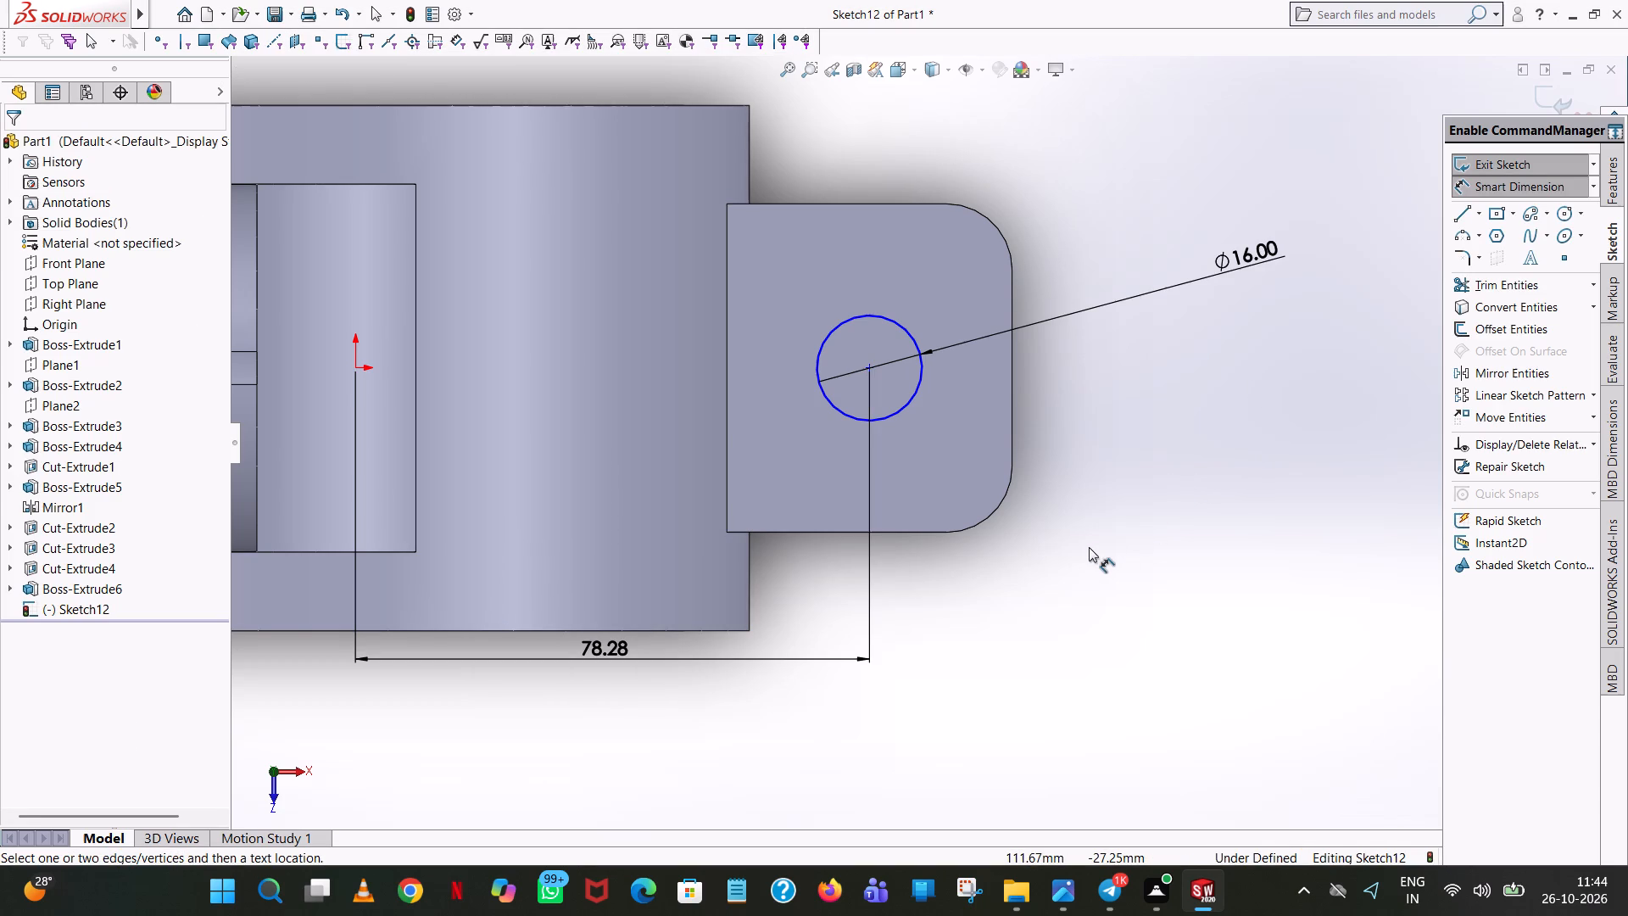
pyautogui.press('Escape')
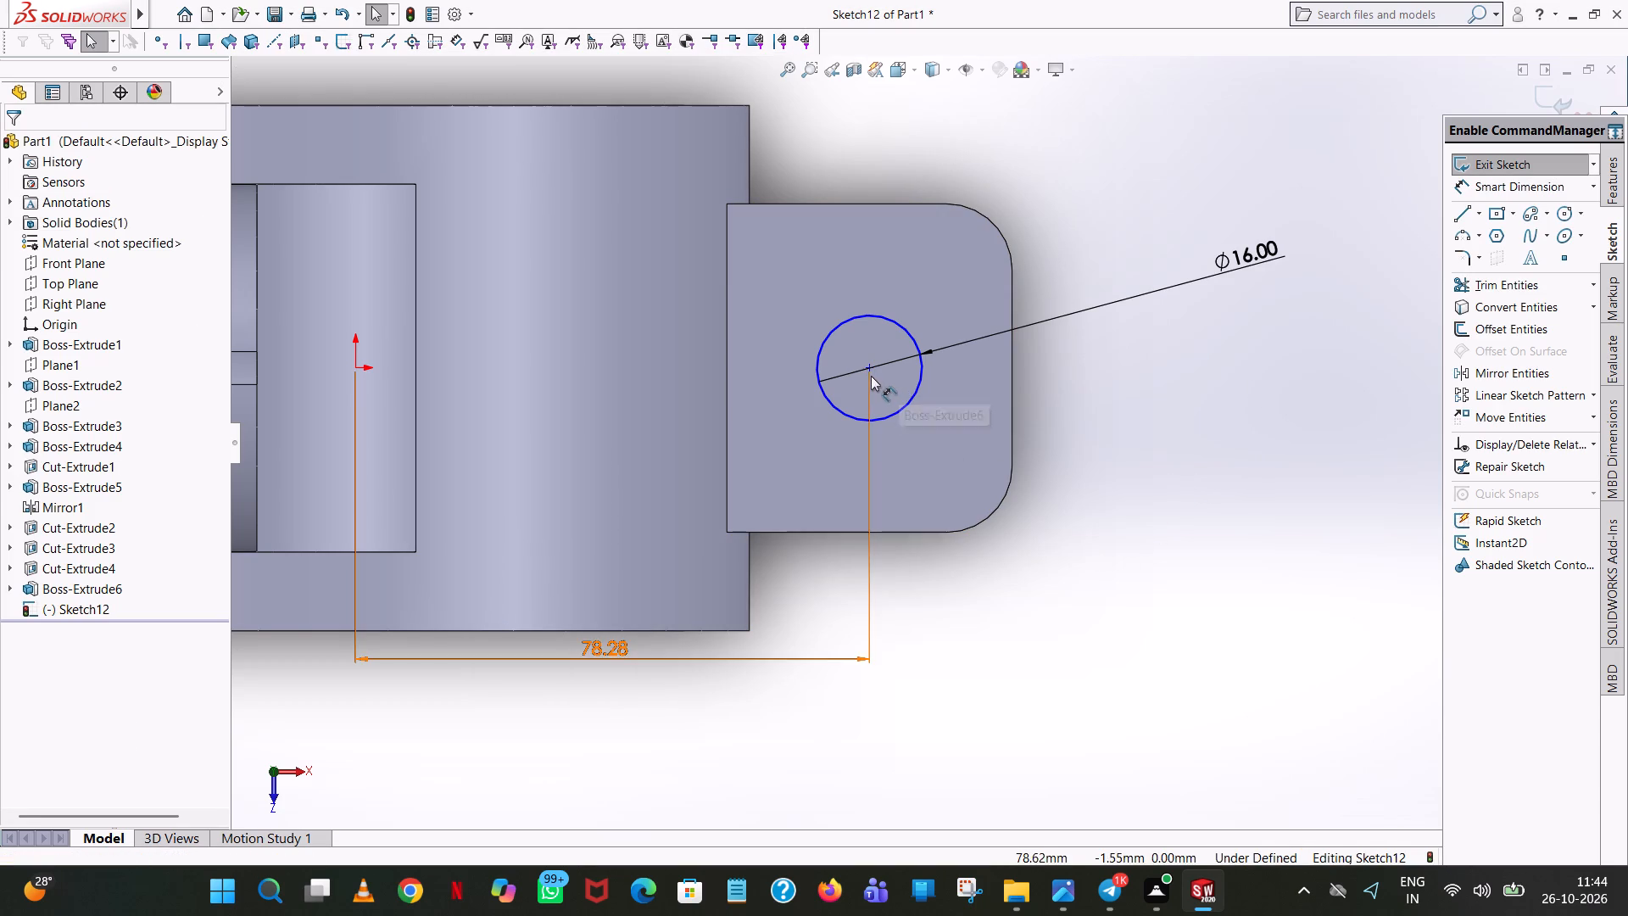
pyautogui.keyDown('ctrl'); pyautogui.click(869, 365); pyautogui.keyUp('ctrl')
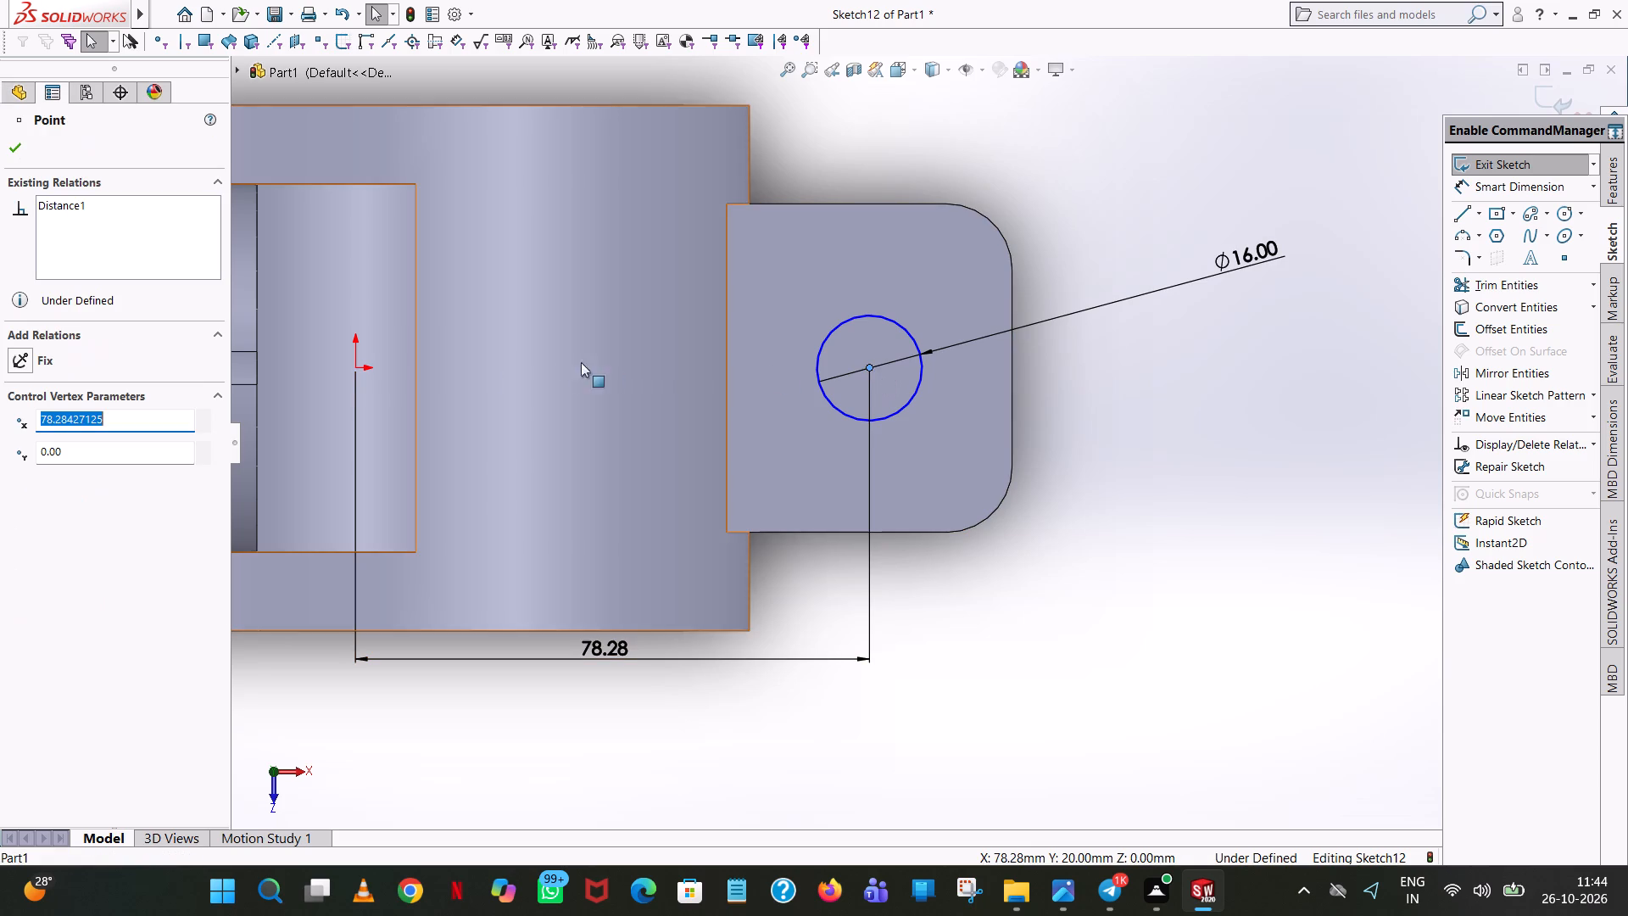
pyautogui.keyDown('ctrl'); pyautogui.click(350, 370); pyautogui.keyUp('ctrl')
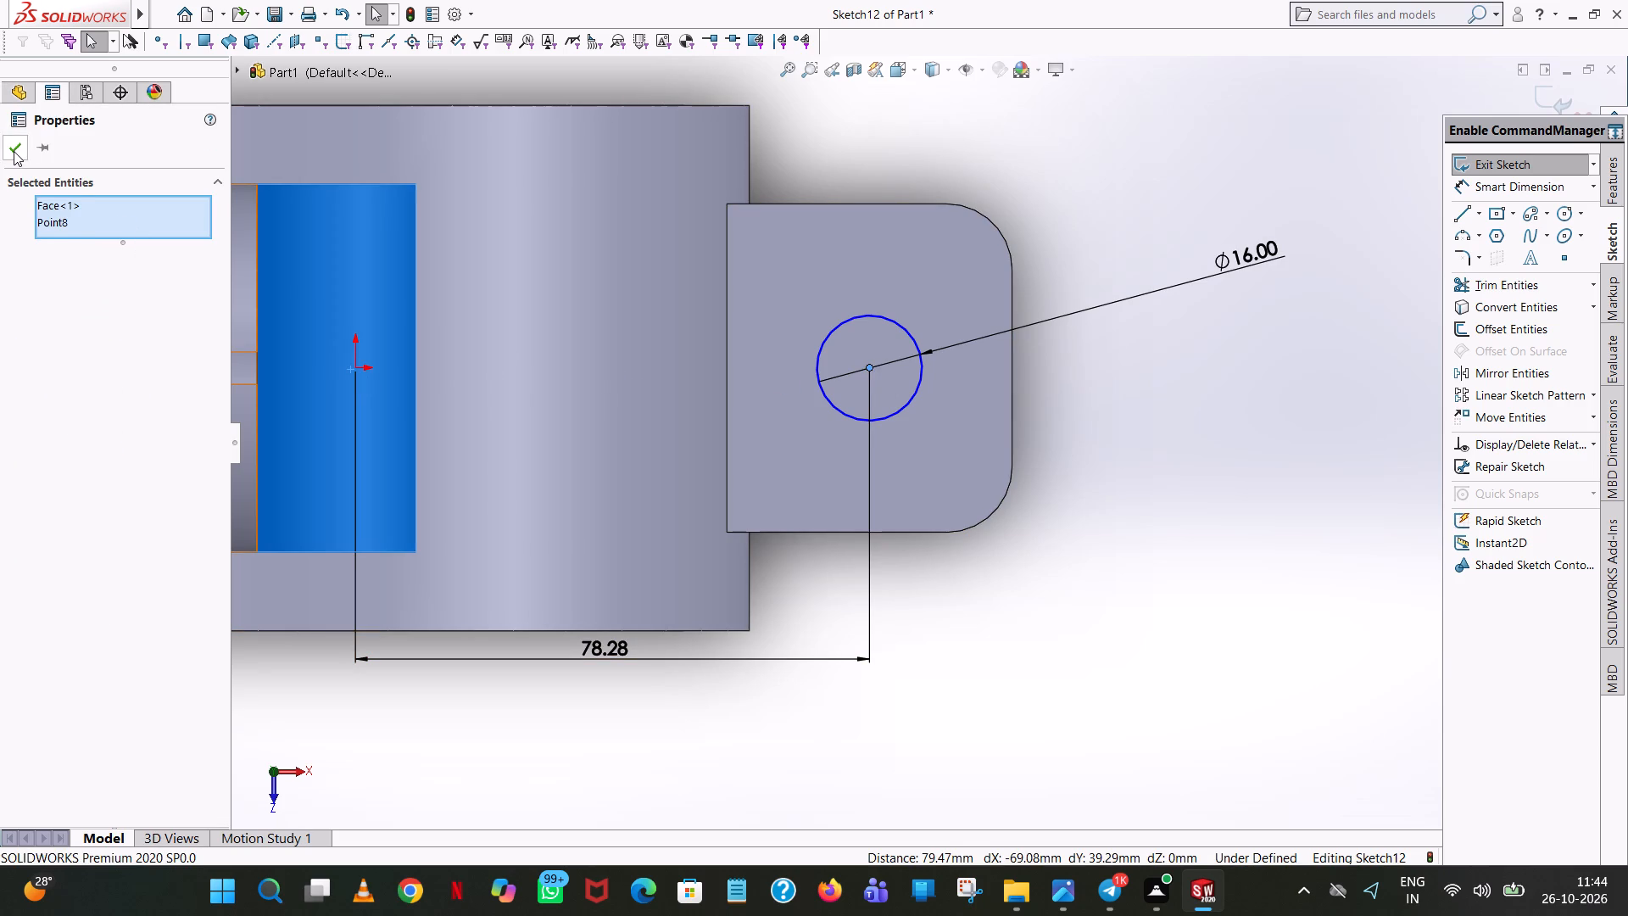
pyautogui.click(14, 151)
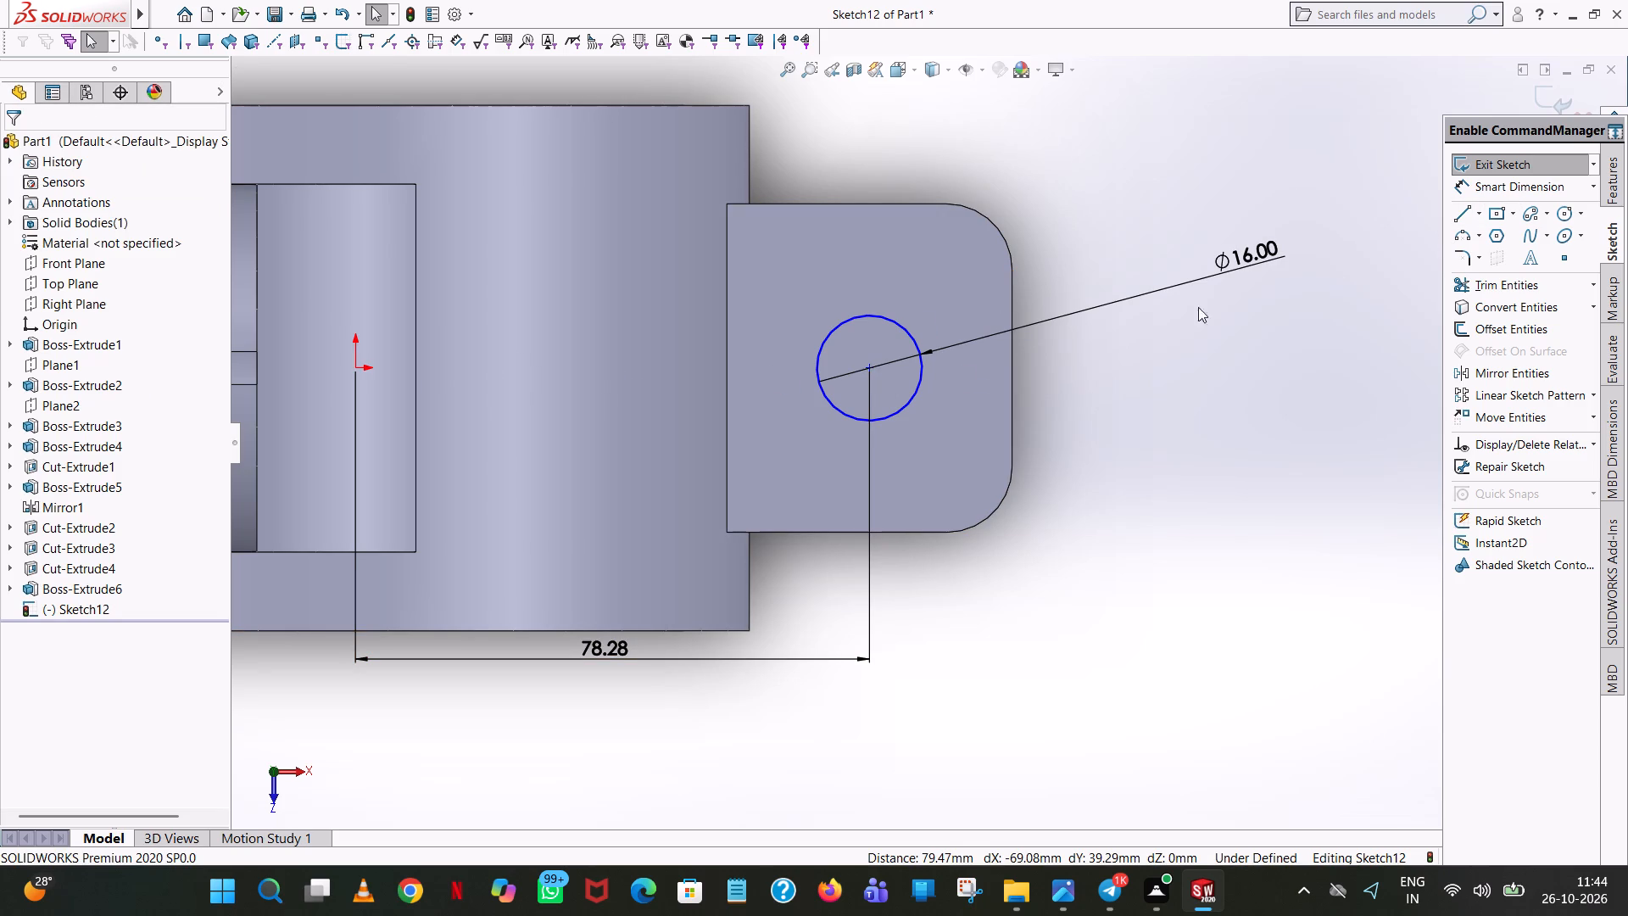
# Add a Horizontal relation between the circle's centre point and the origin.
pyautogui.keyDown('ctrl'); pyautogui.click(871, 368); pyautogui.keyUp('ctrl')
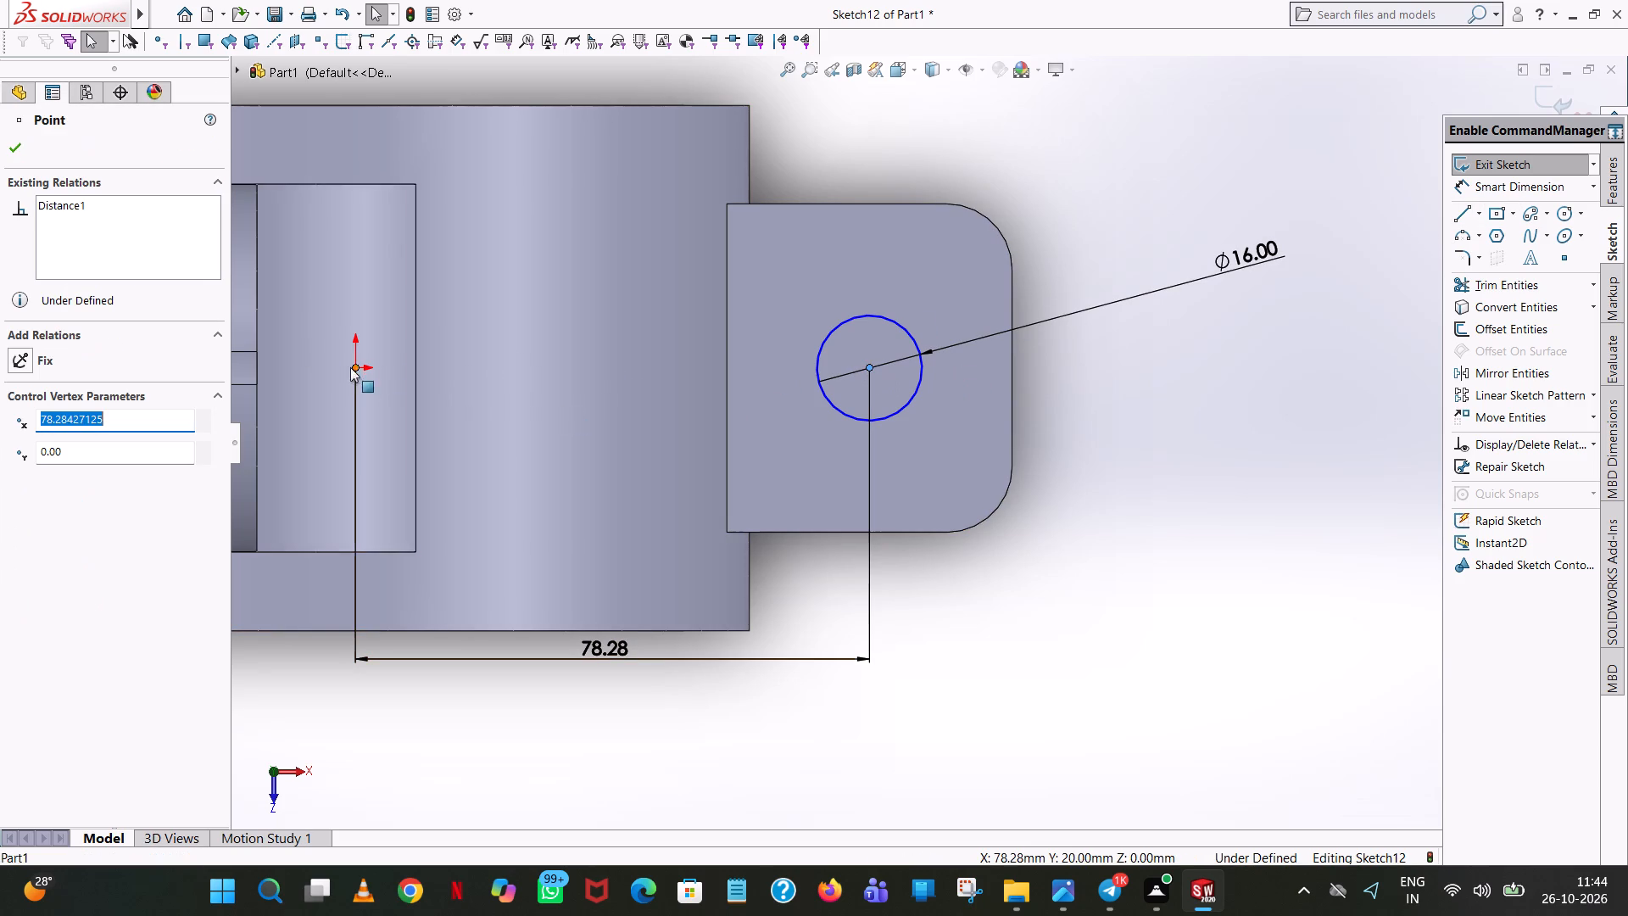
pyautogui.keyDown('ctrl'); pyautogui.click(358, 366); pyautogui.keyUp('ctrl')
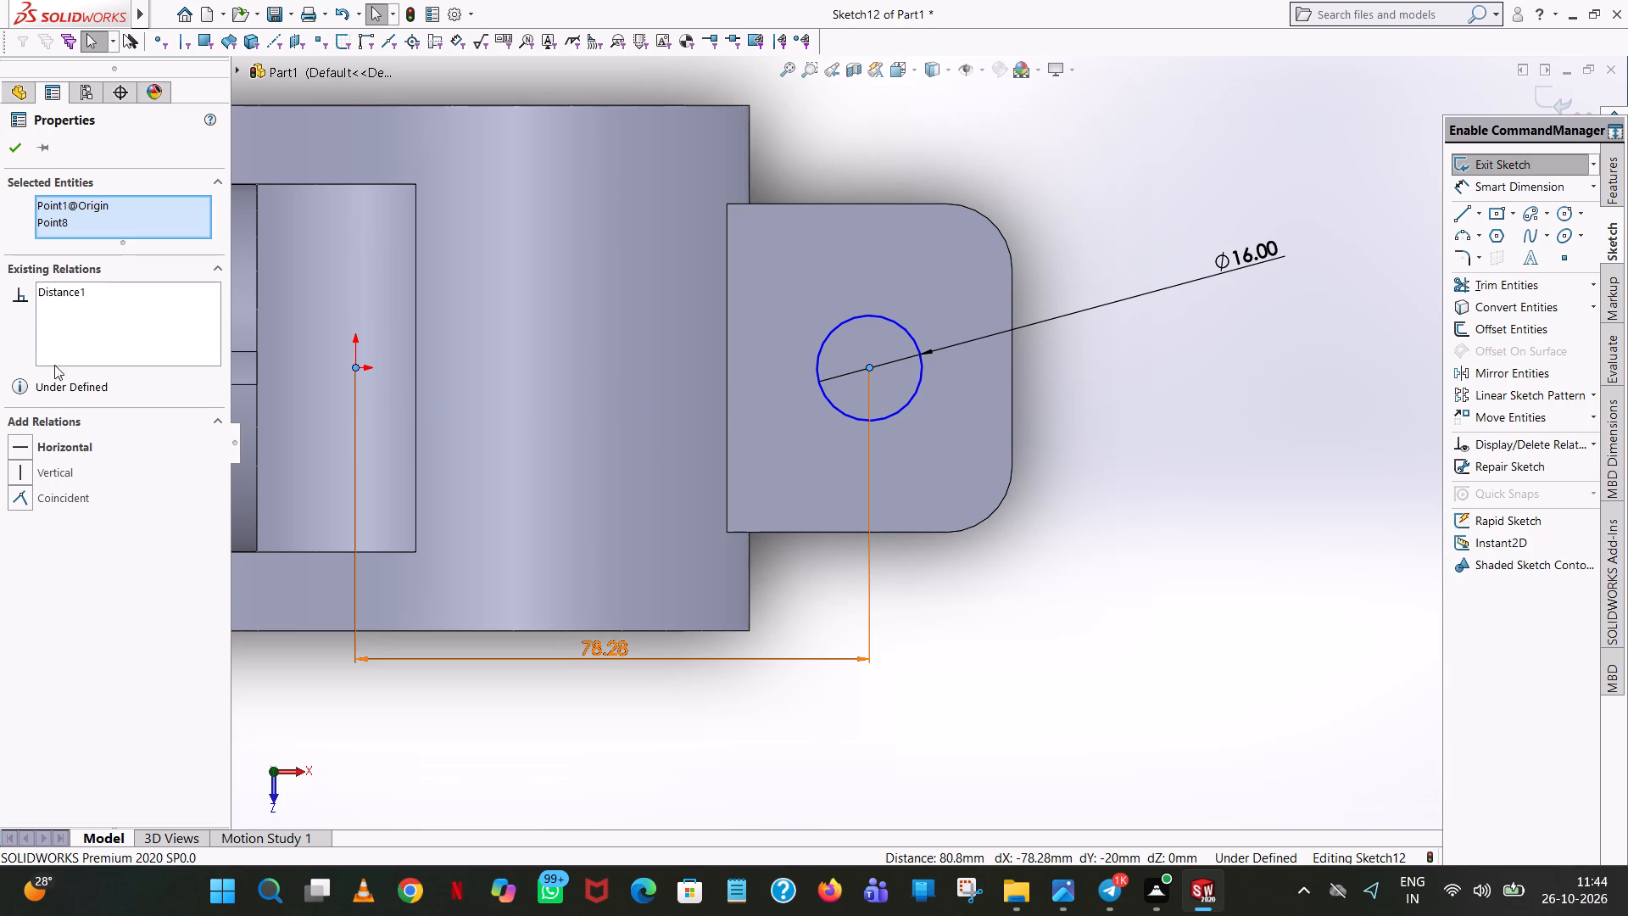
pyautogui.click(38, 447)
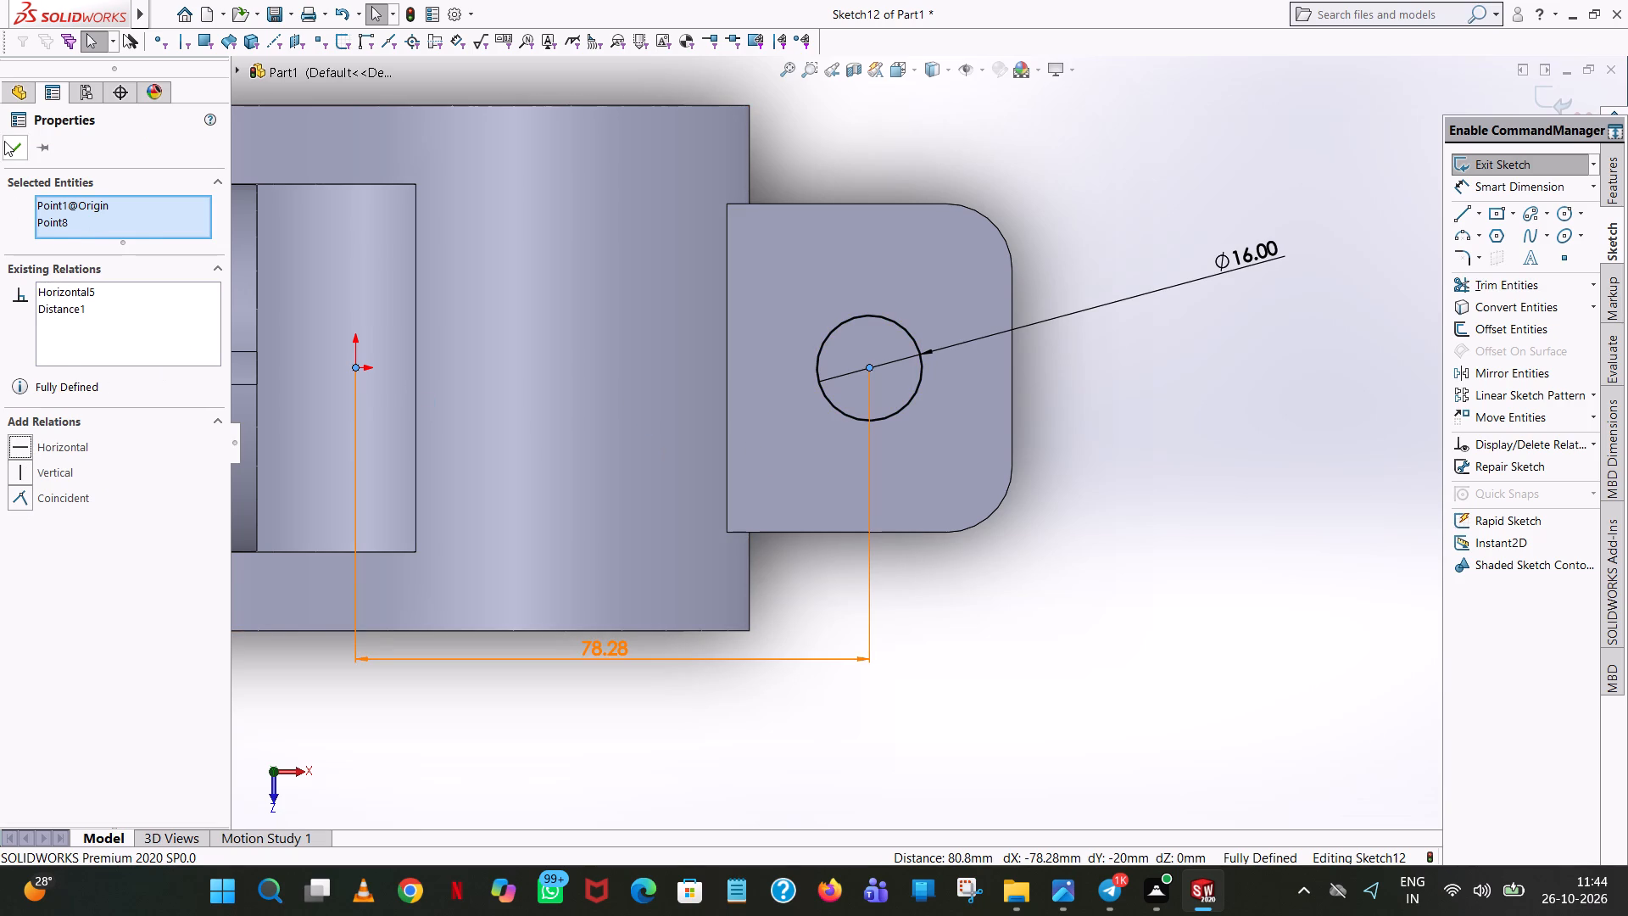
pyautogui.click(4, 141)
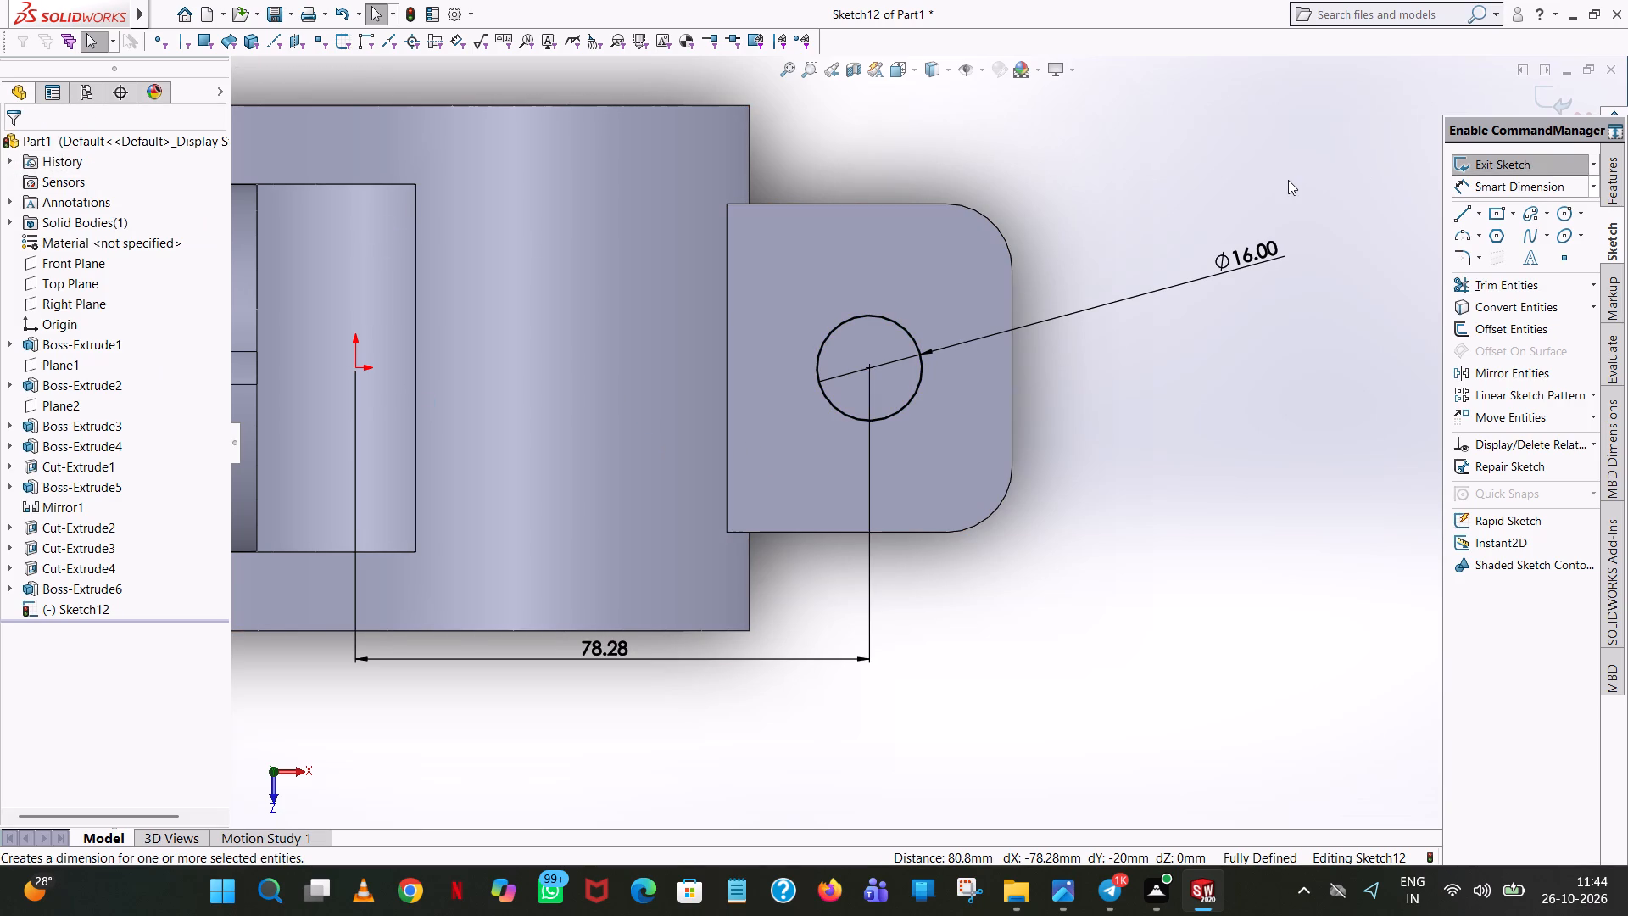
pyautogui.click(1288, 180)
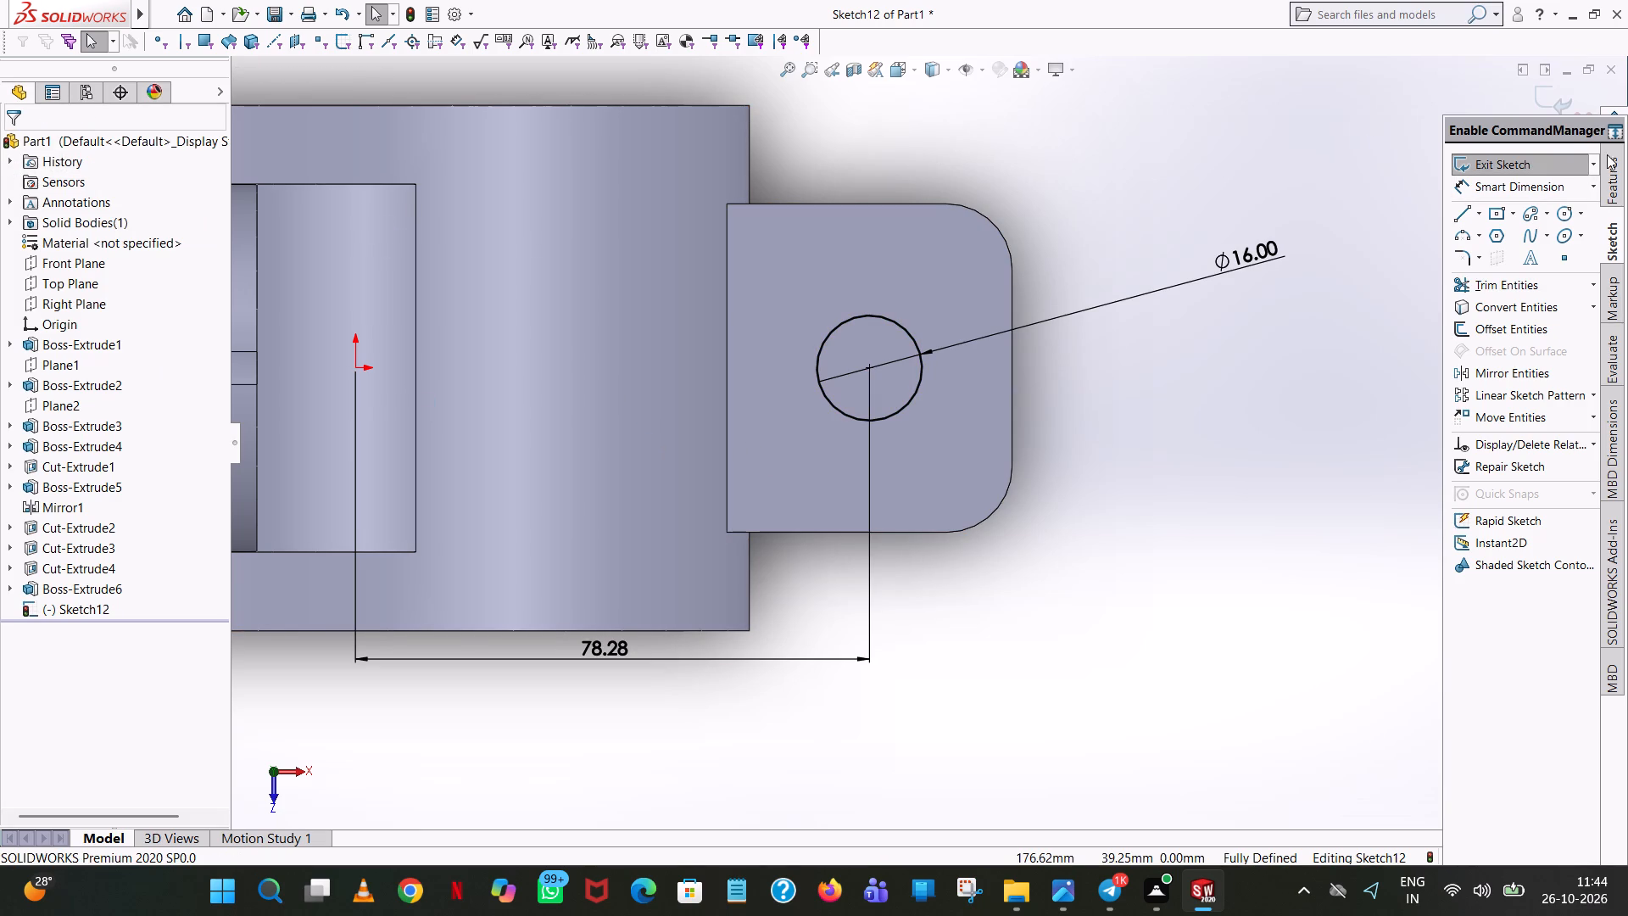
# Cut the circle down through the flange with an Extruded Cut to a blind depth of 45 mm.
pyautogui.click(1614, 174)
pyautogui.moveTo(1539, 269); pyautogui.dragTo(1530, 276)
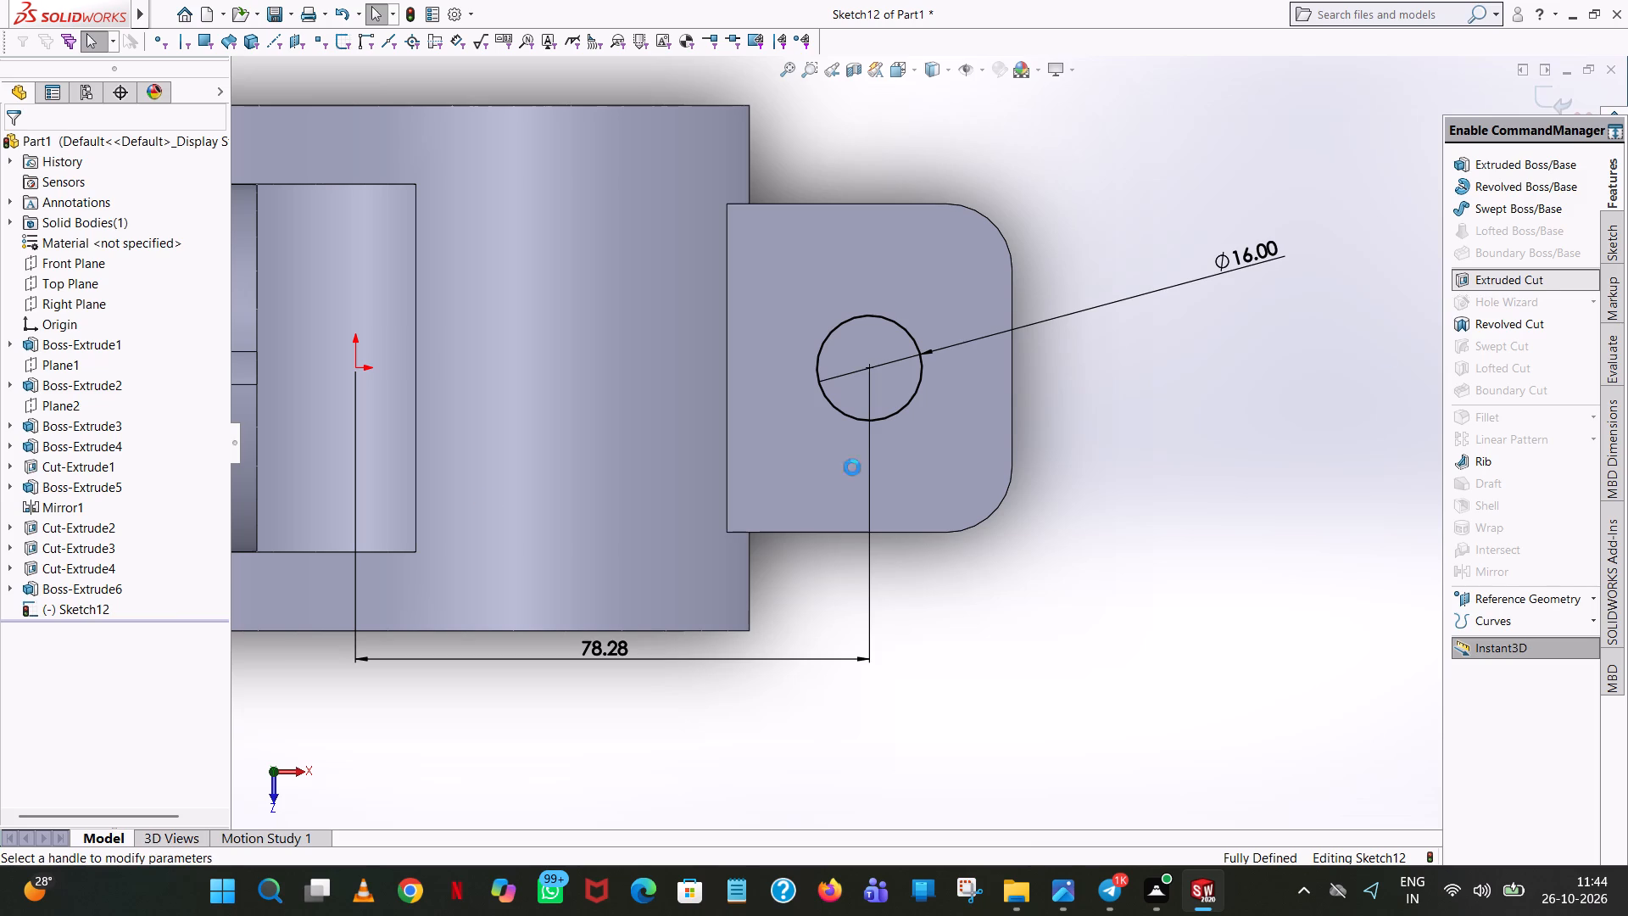
pyautogui.moveTo(1012, 555); pyautogui.dragTo(965, 461, button='middle')
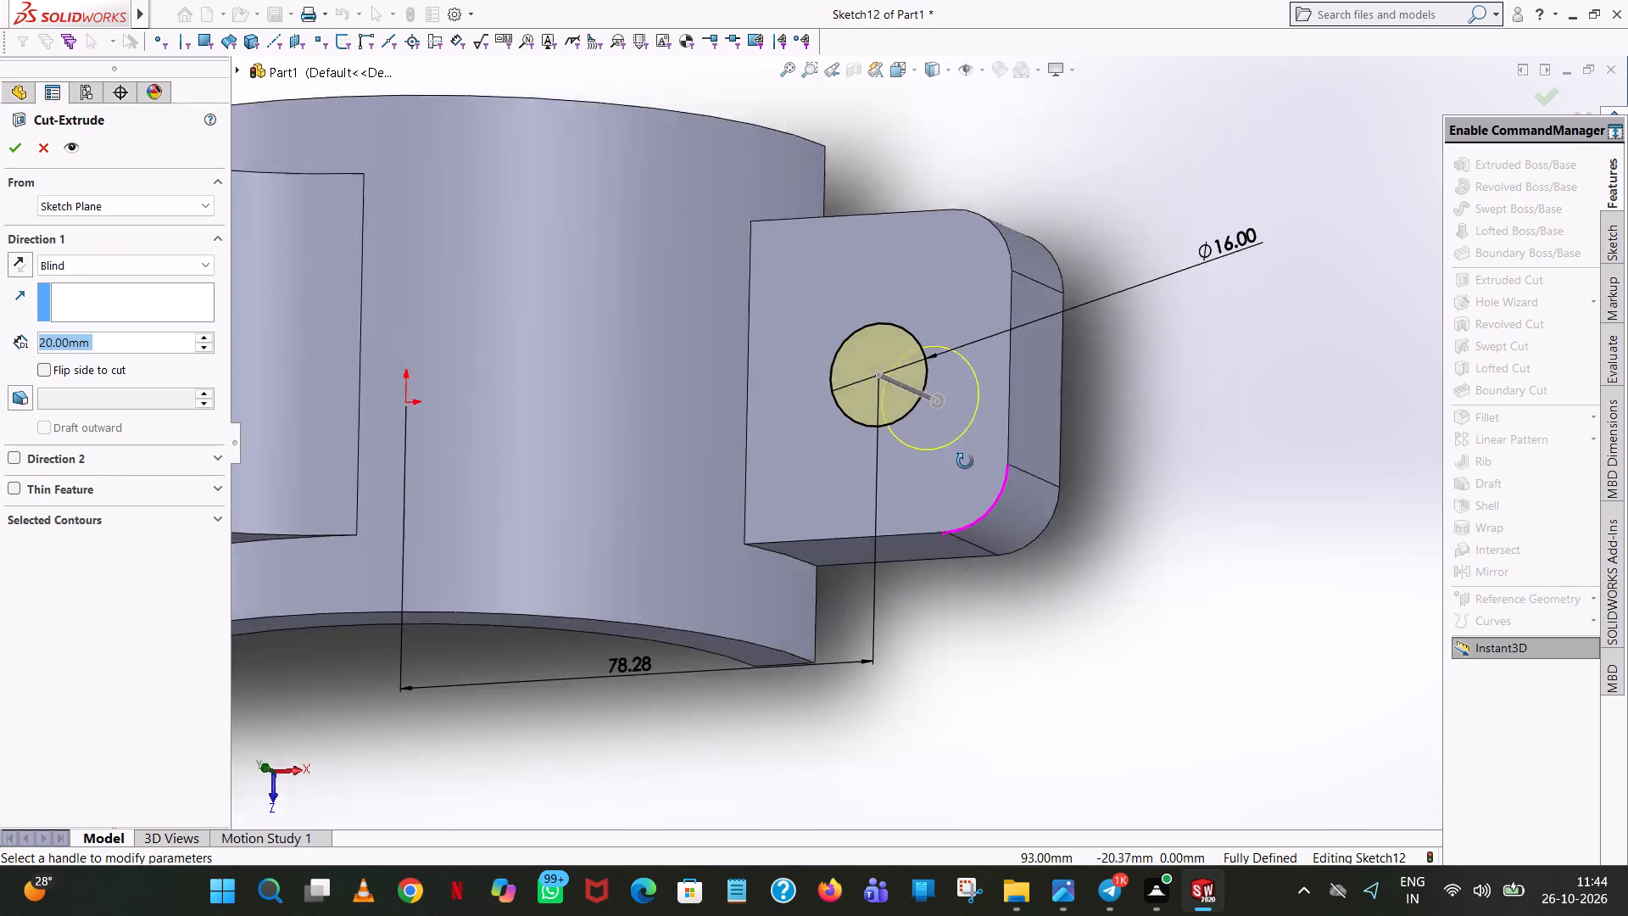
pyautogui.moveTo(965, 461); pyautogui.dragTo(967, 151, button='middle')
pyautogui.scroll(1, 984, 244)
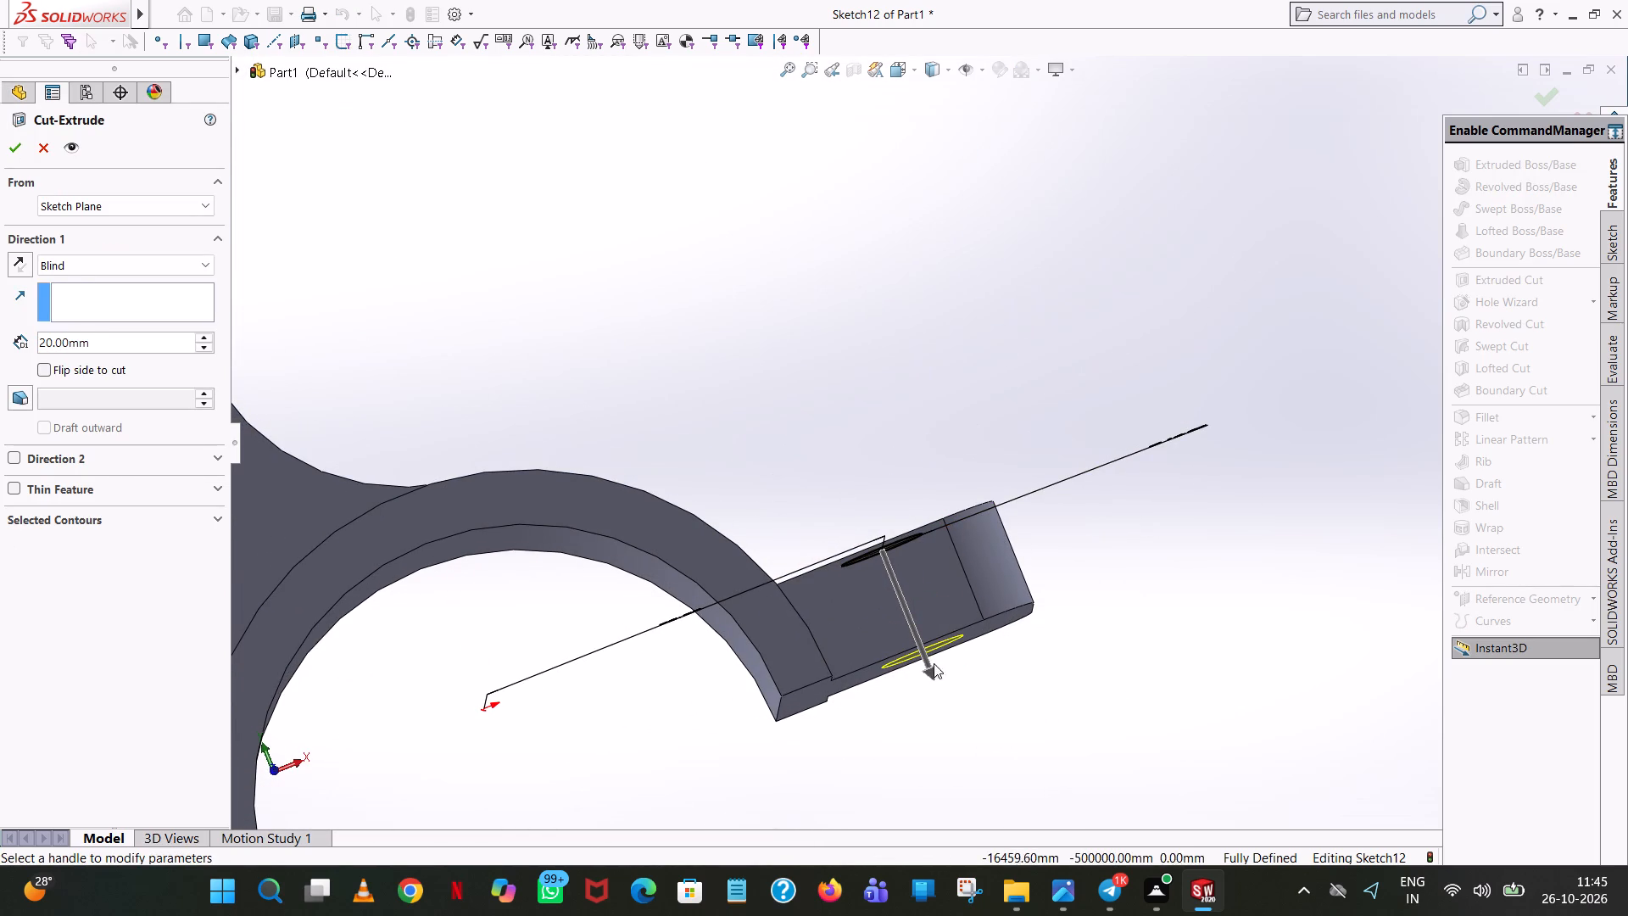
pyautogui.moveTo(930, 669); pyautogui.dragTo(982, 776)
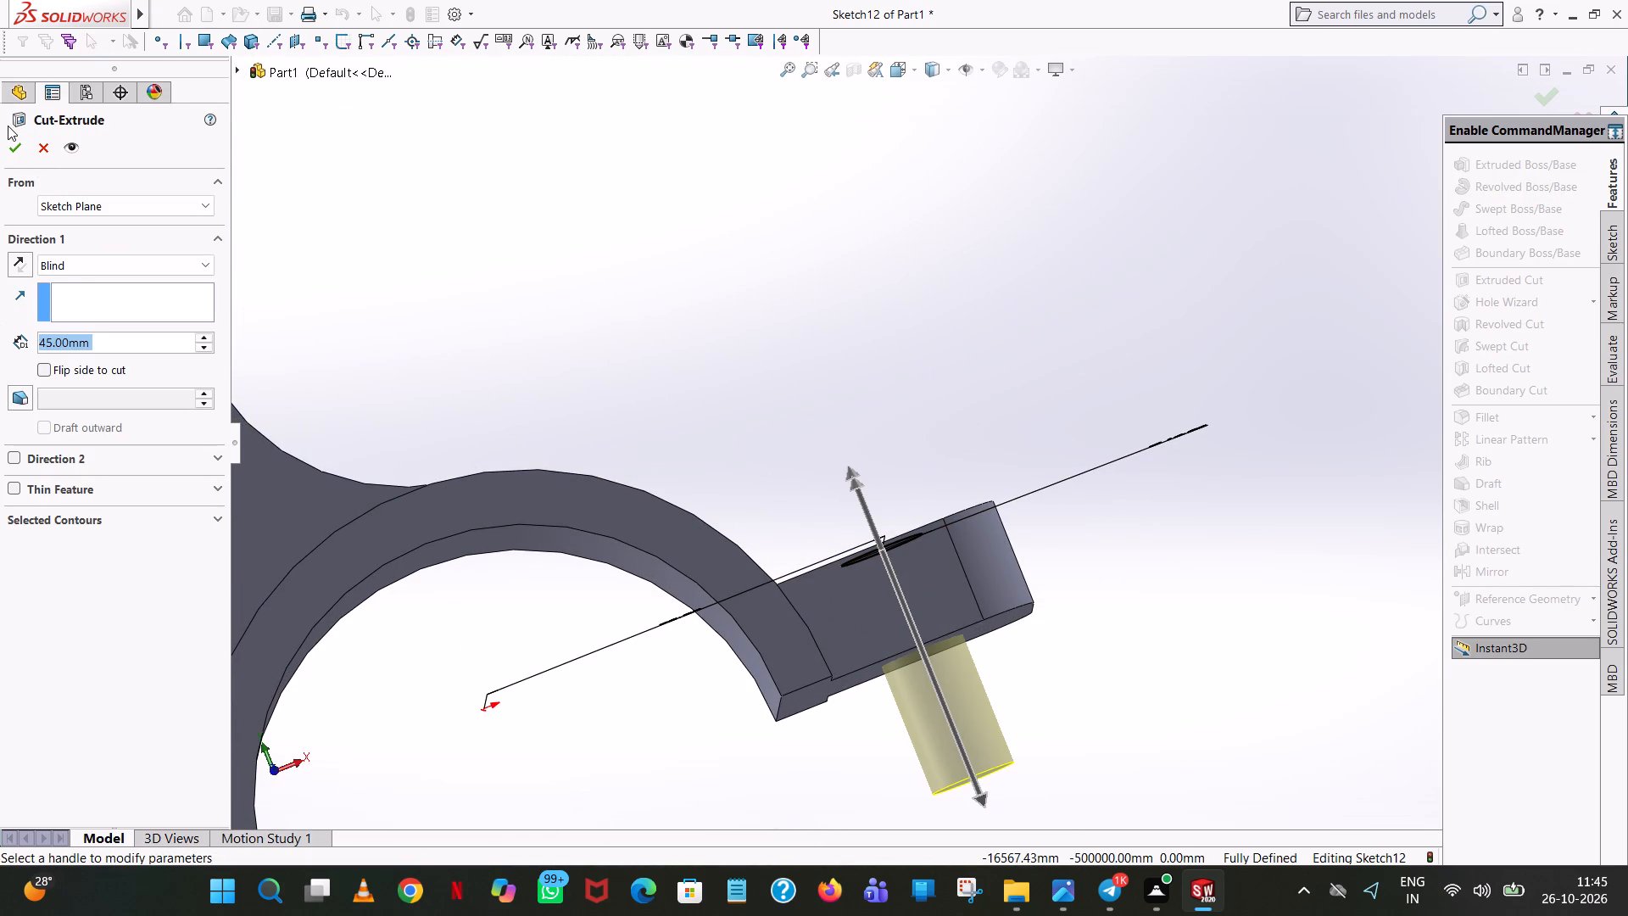
pyautogui.click(14, 146)
pyautogui.click(1165, 227)
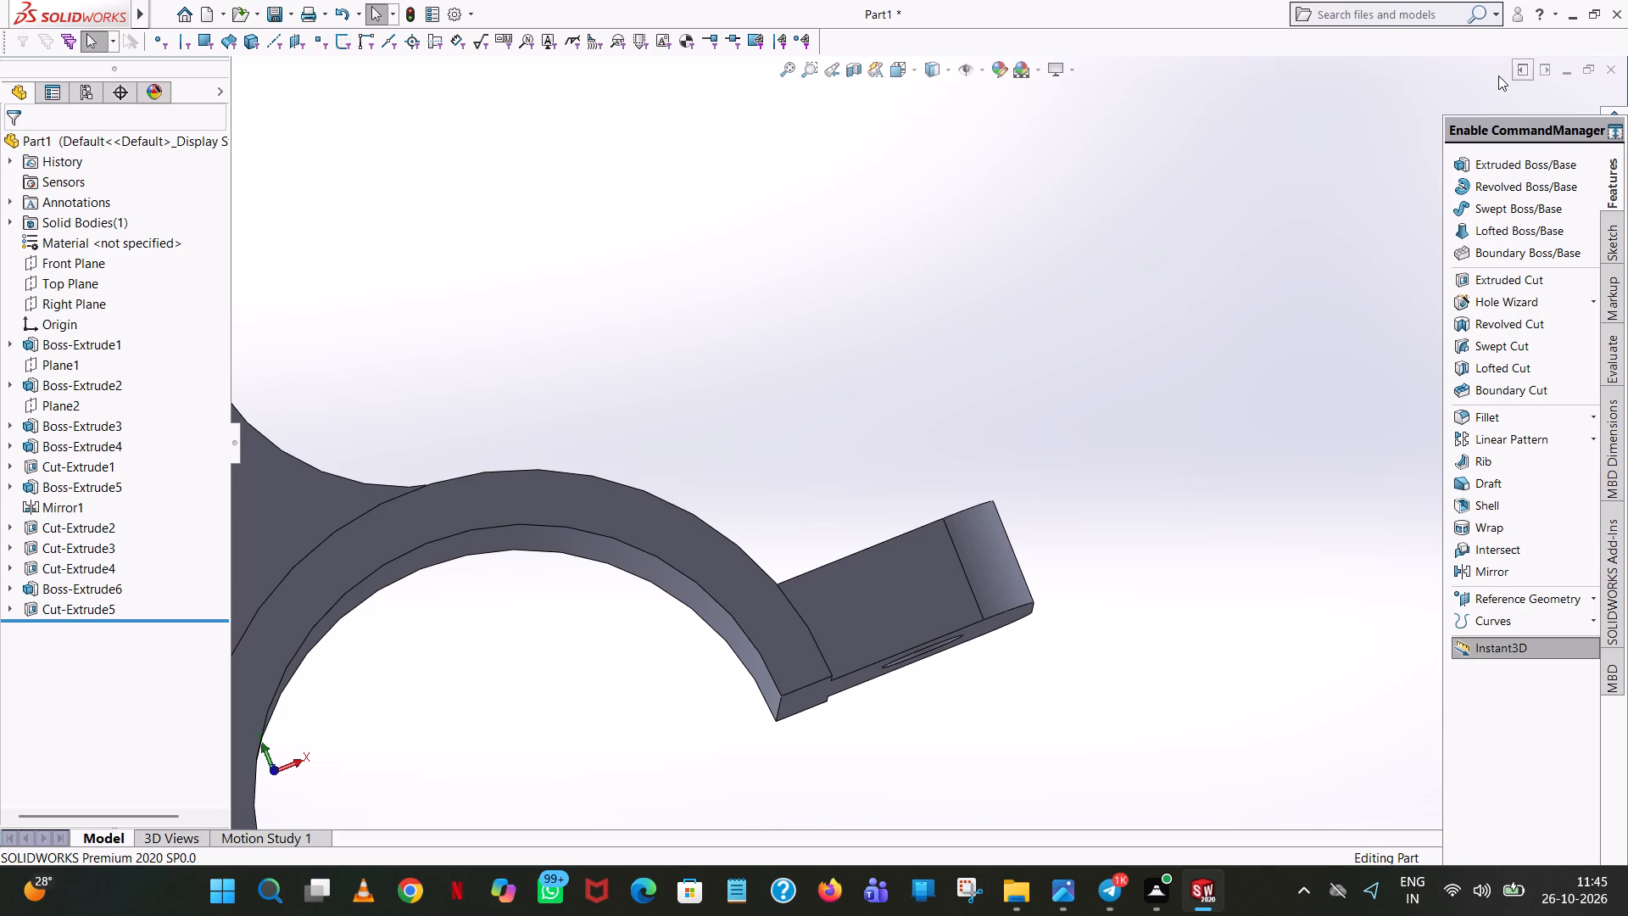
# Set the appearance colour of the whole bracket body to standard grey, RGB 192, 192, 192.
pyautogui.scroll(2, 927, 438)
pyautogui.moveTo(927, 438); pyautogui.dragTo(959, 595, button='middle')
pyautogui.scroll(5, 959, 595)
pyautogui.moveTo(939, 586); pyautogui.dragTo(851, 320, button='middle')
pyautogui.scroll(1, 970, 467)
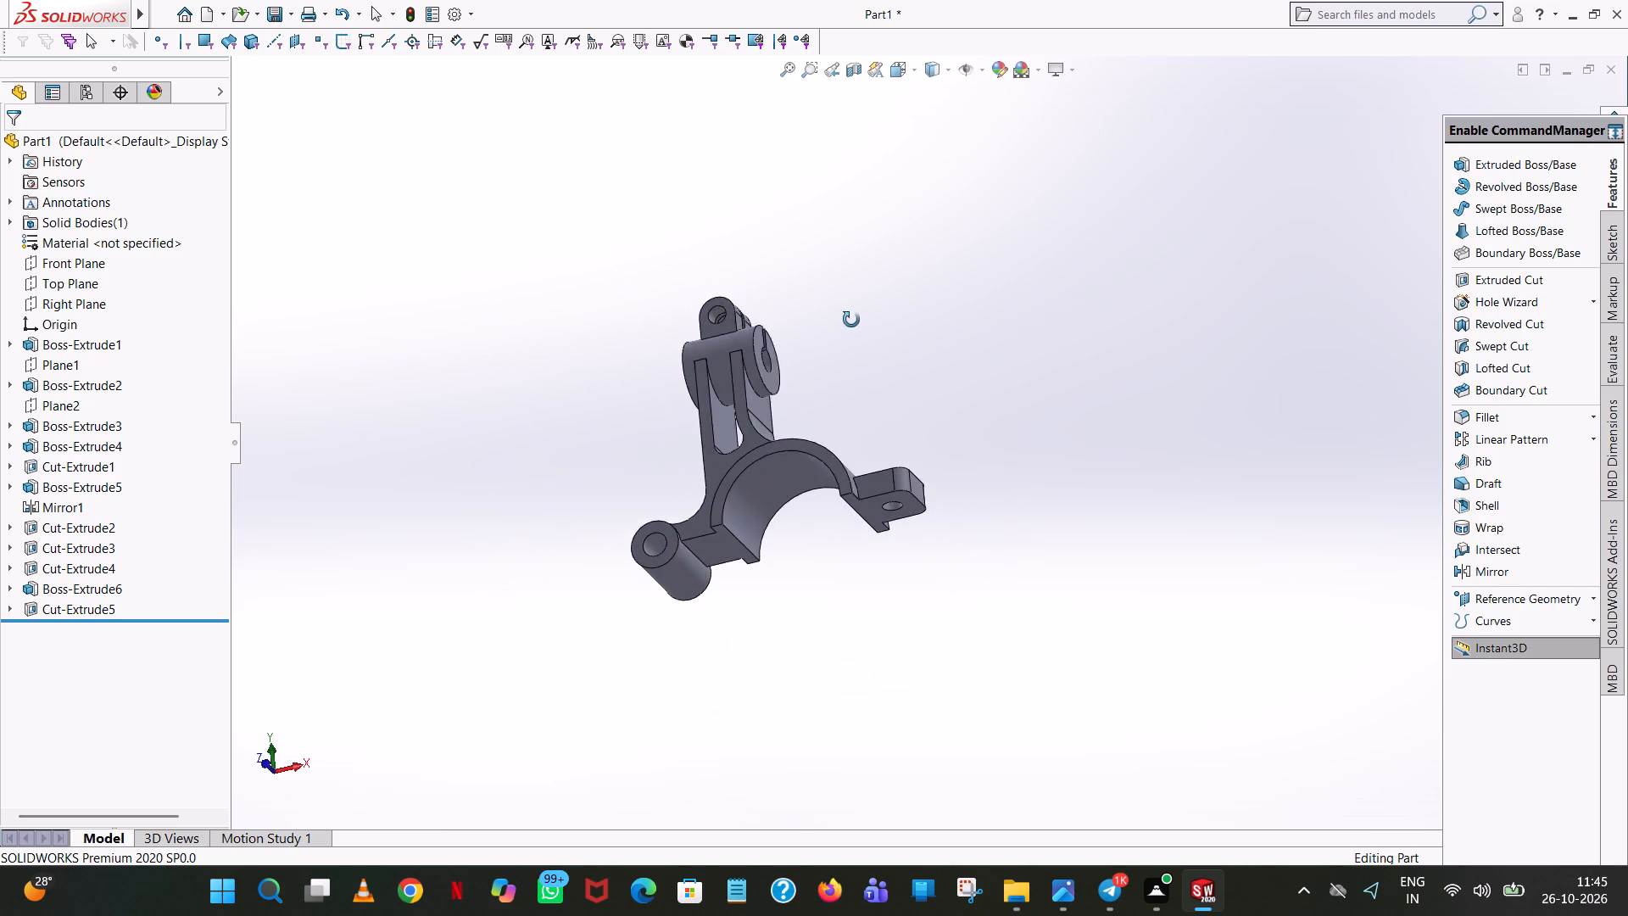
pyautogui.moveTo(851, 320); pyautogui.dragTo(1126, 191, button='middle')
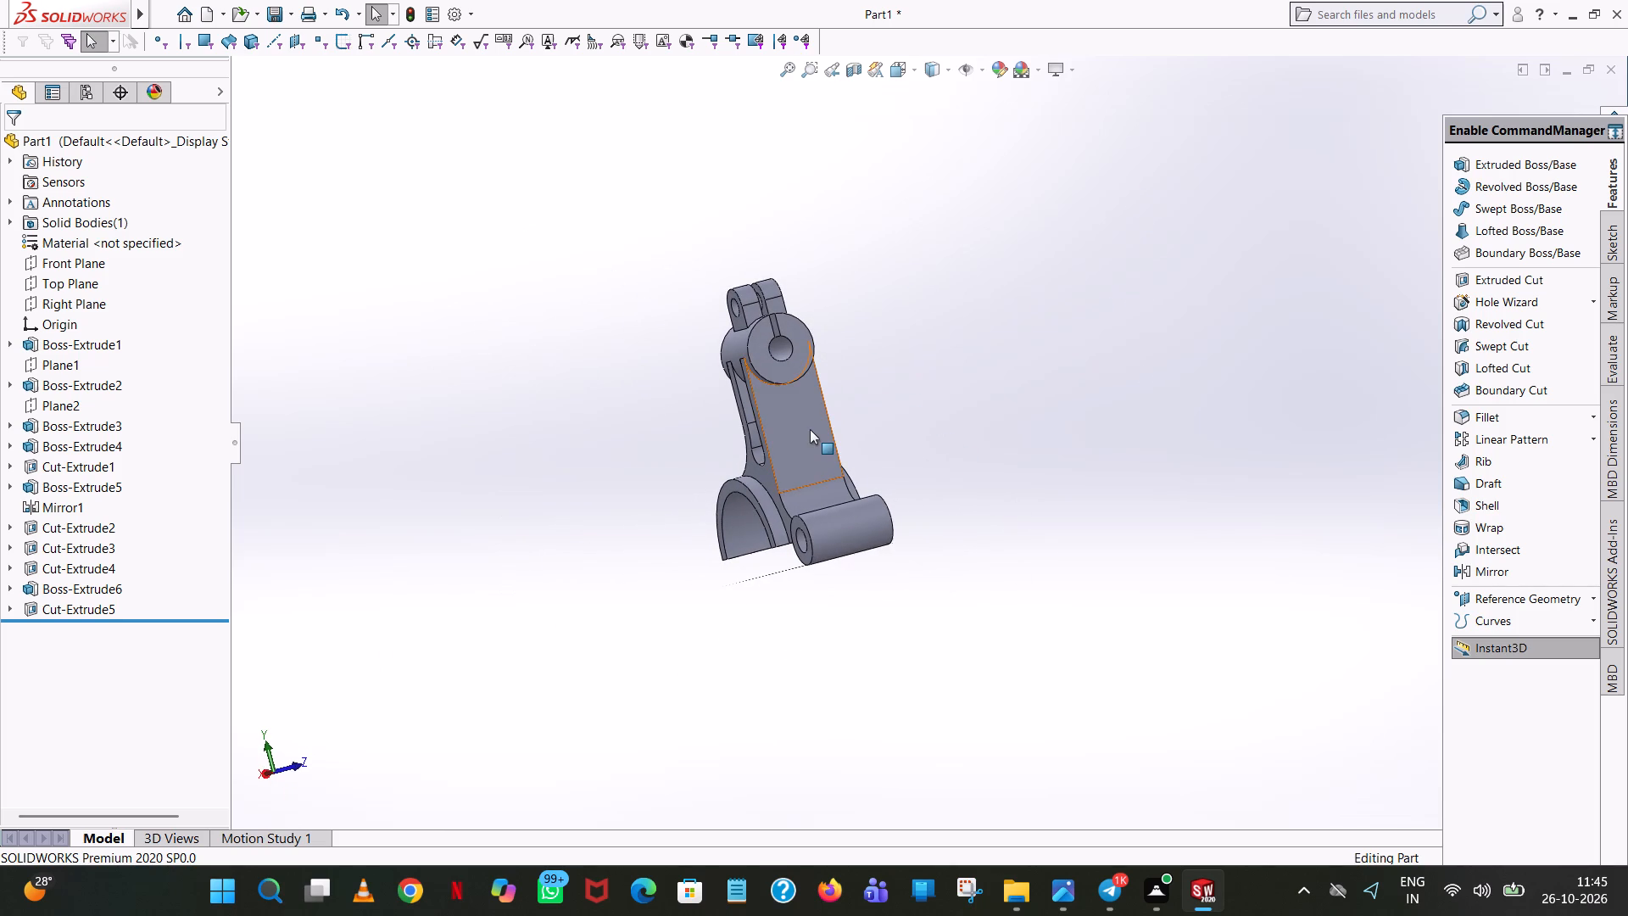
pyautogui.rightClick(785, 473)
pyautogui.click(920, 423)
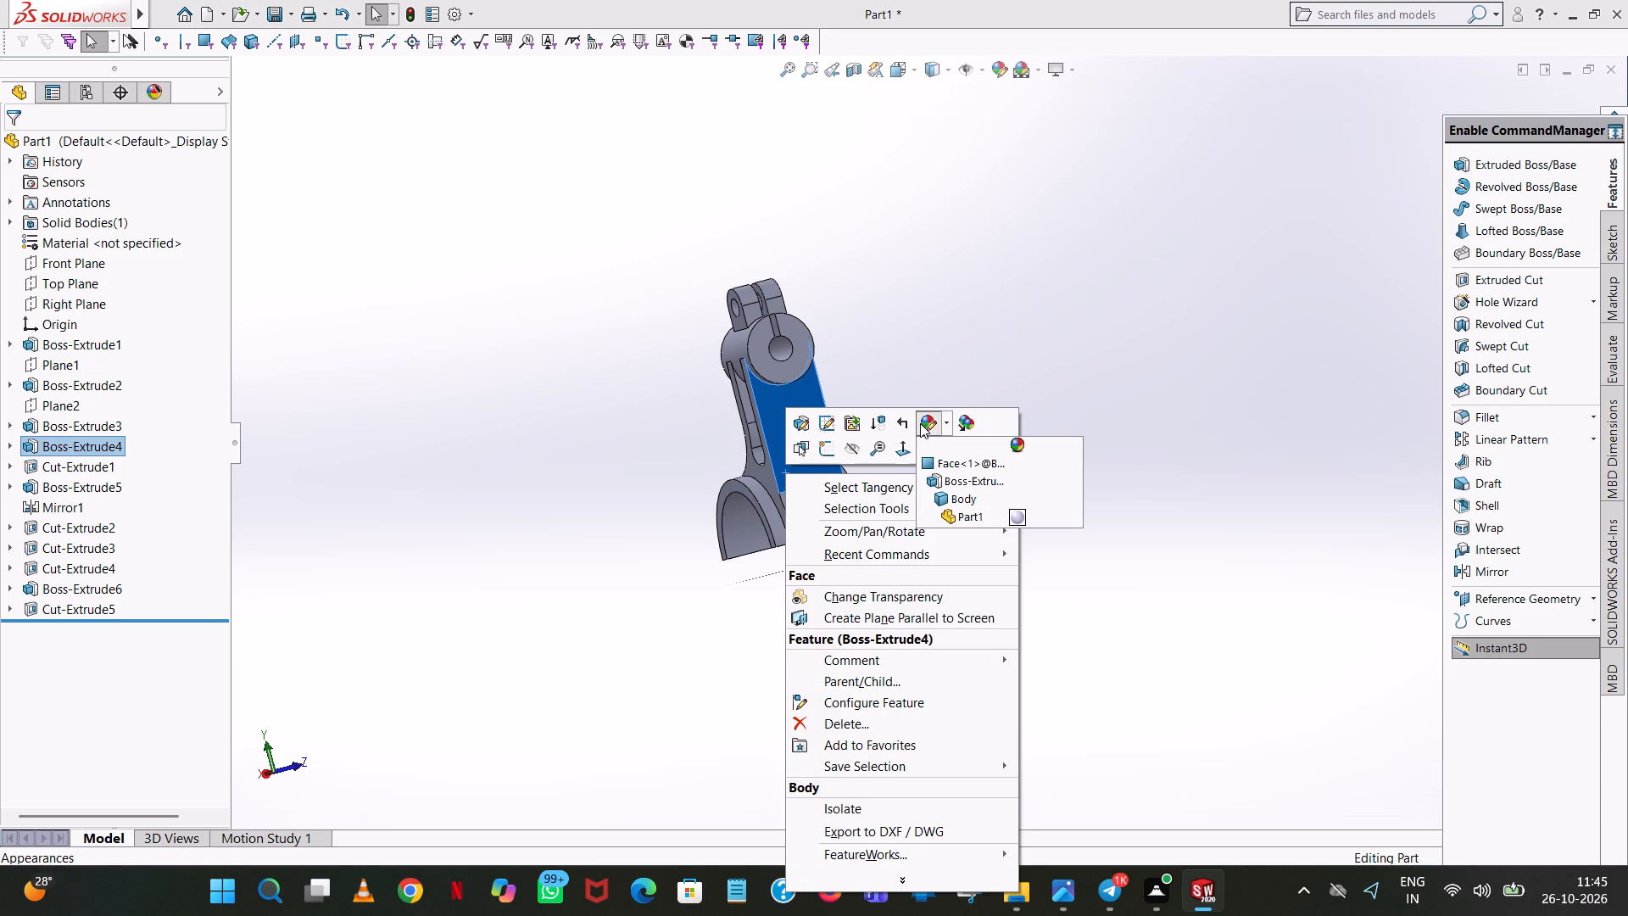
pyautogui.click(967, 500)
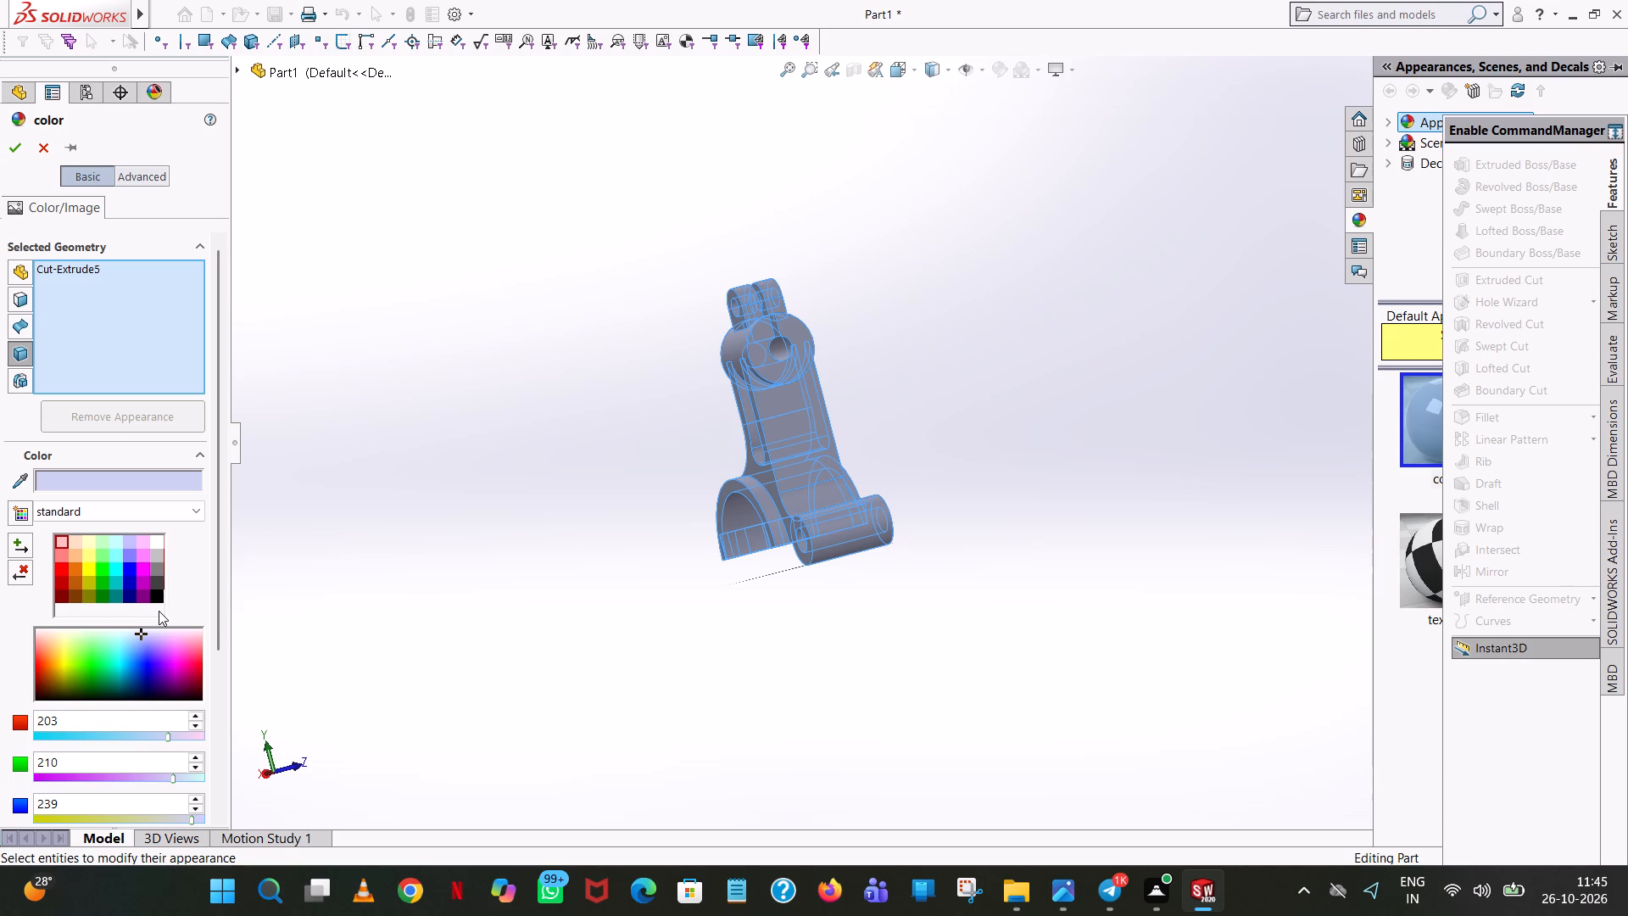
pyautogui.click(155, 561)
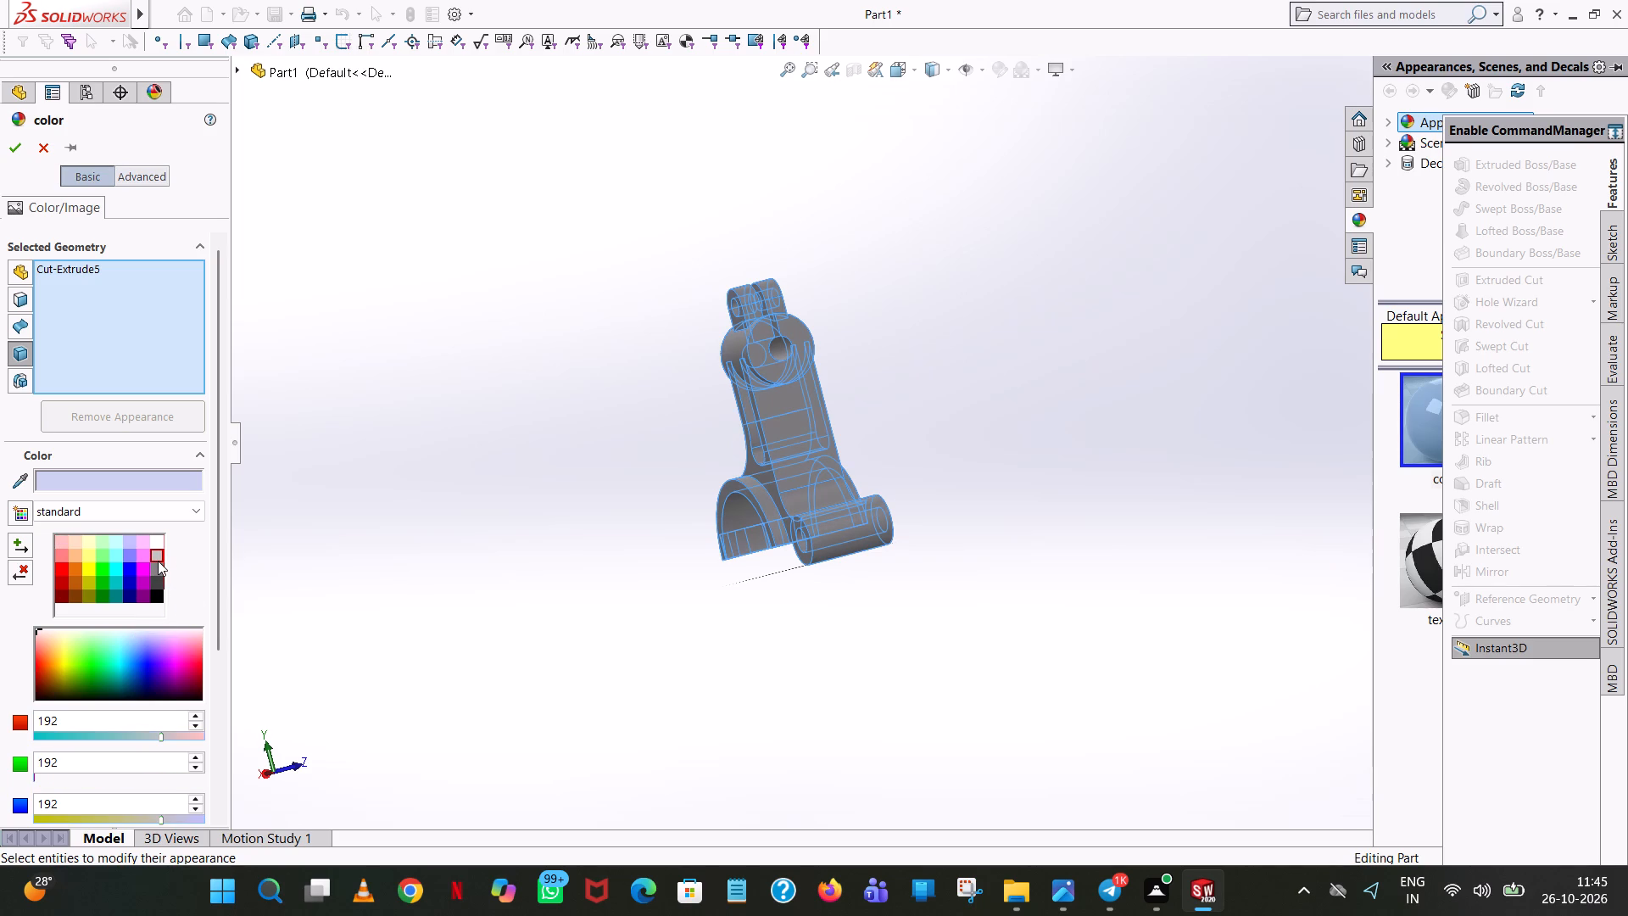
pyautogui.click(18, 153)
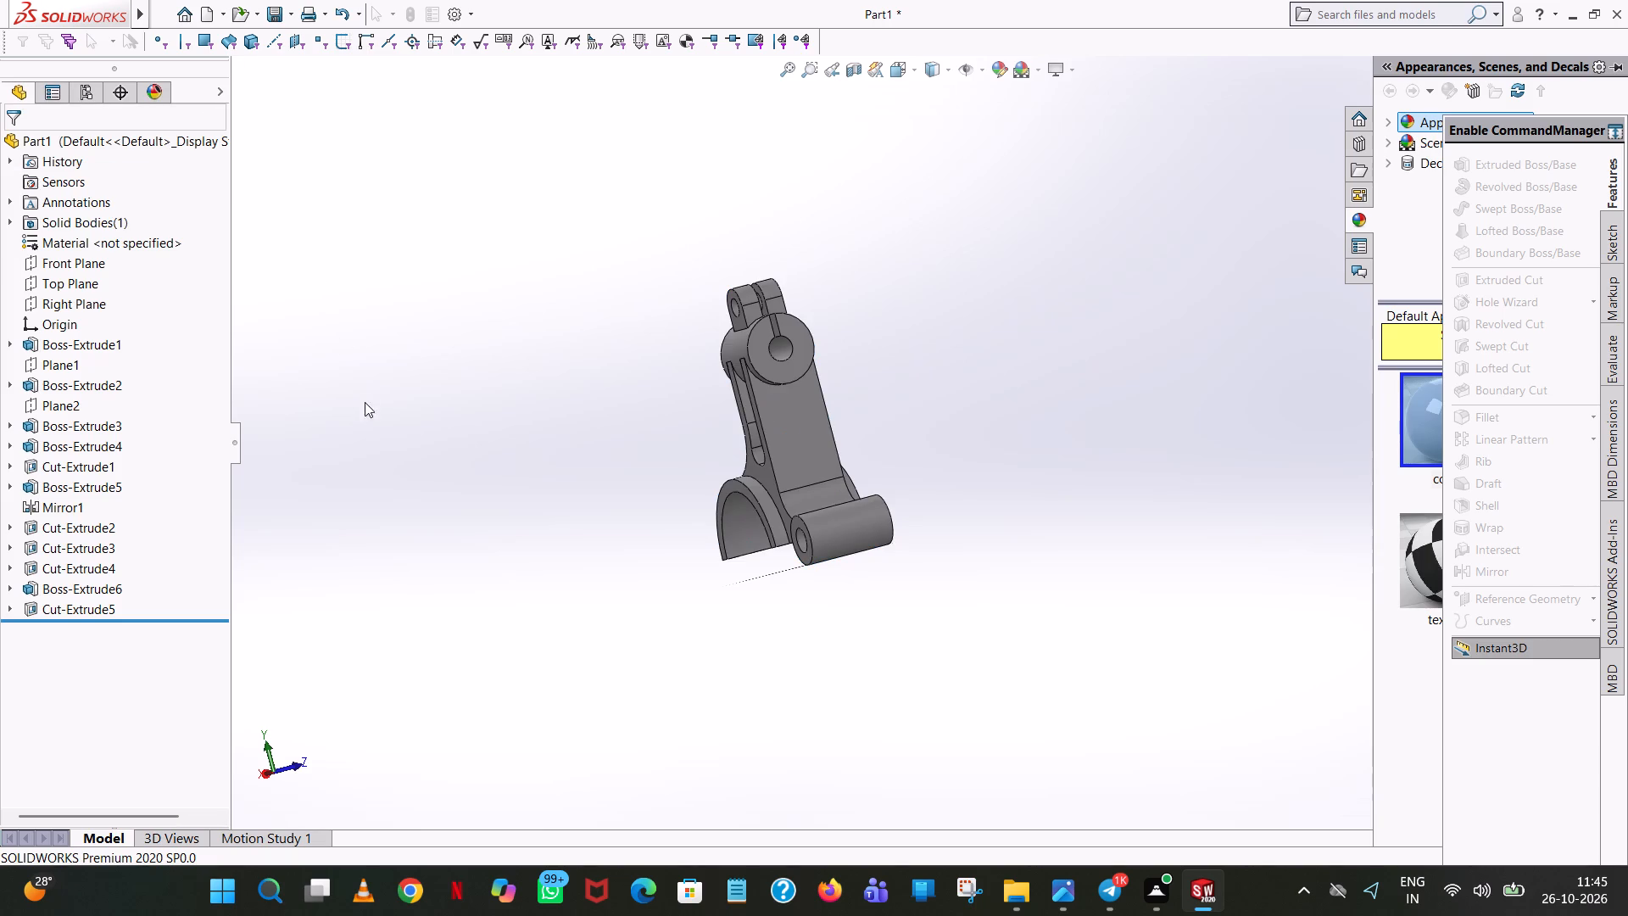
# Start a face appearance on the half-round bore's inner surface and set its colour to standard white, RGB 255, 255, 255.
pyautogui.scroll(1, 363, 432)
pyautogui.moveTo(363, 432); pyautogui.dragTo(521, 298, button='middle')
pyautogui.scroll(2, 521, 298)
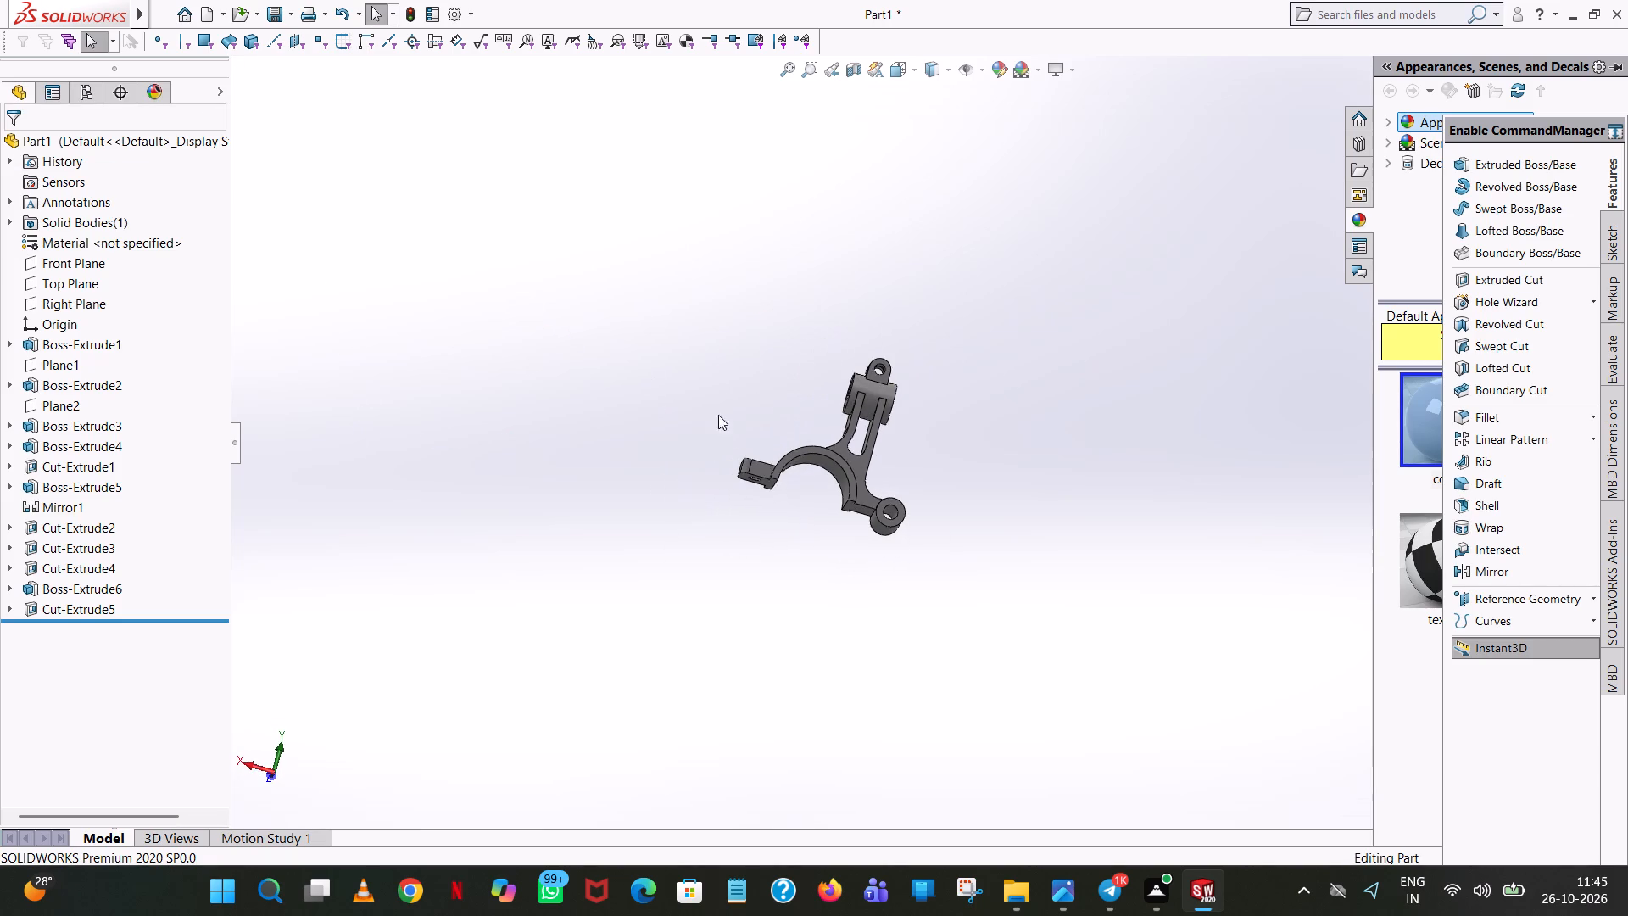
pyautogui.scroll(-8, 793, 469)
pyautogui.click(944, 409)
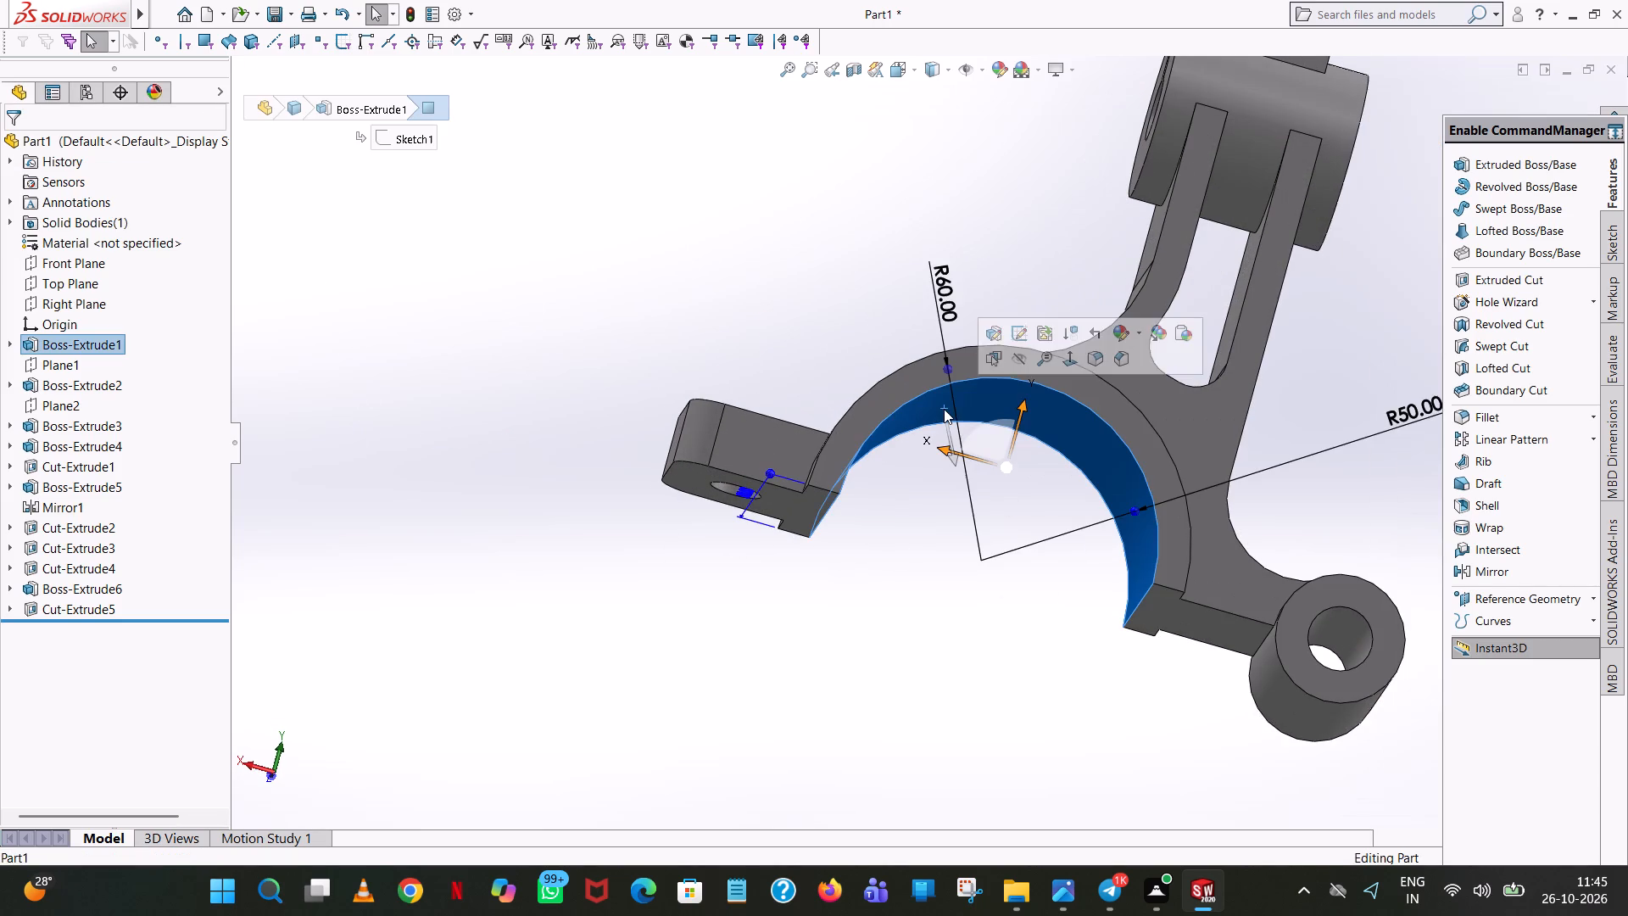
pyautogui.click(1126, 332)
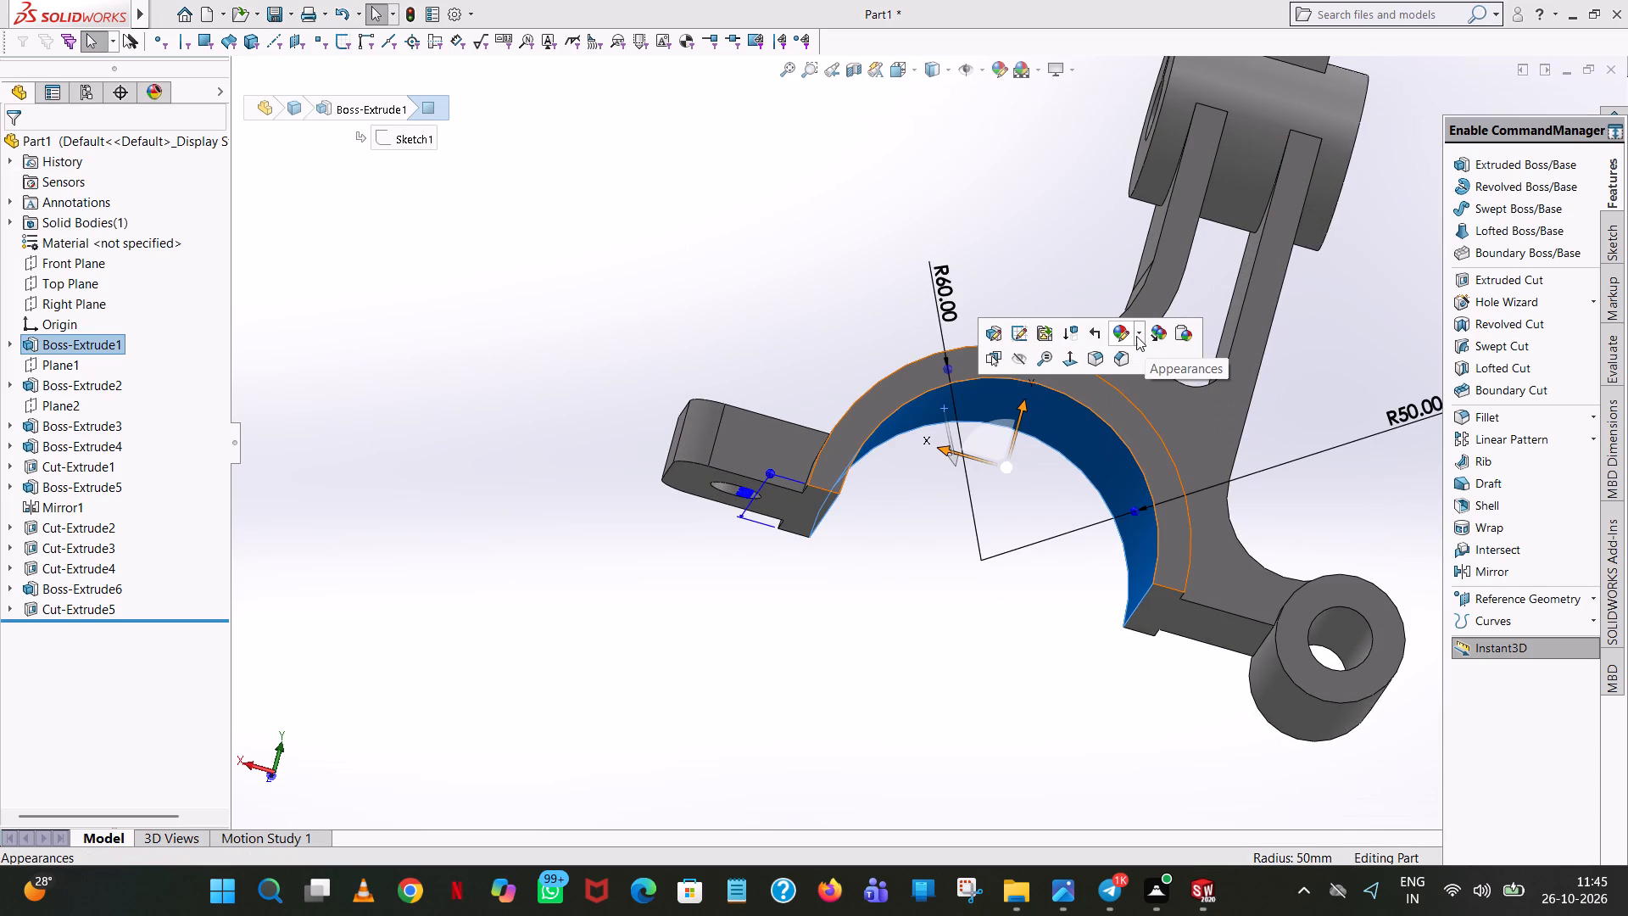
pyautogui.click(1136, 336)
pyautogui.click(1153, 370)
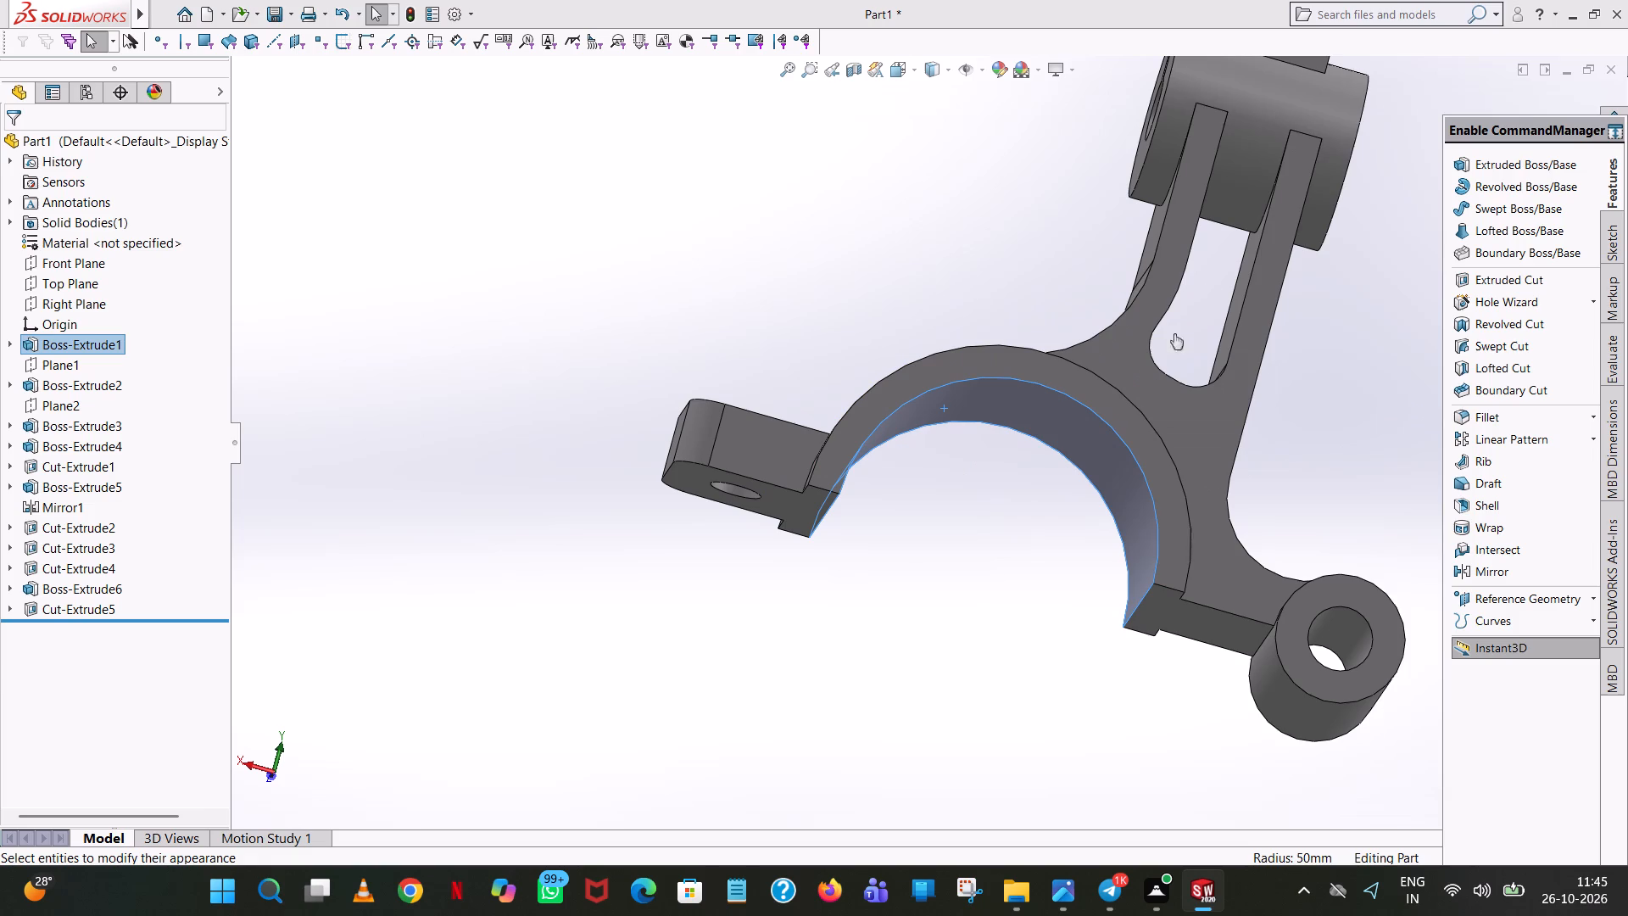
pyautogui.click(157, 542)
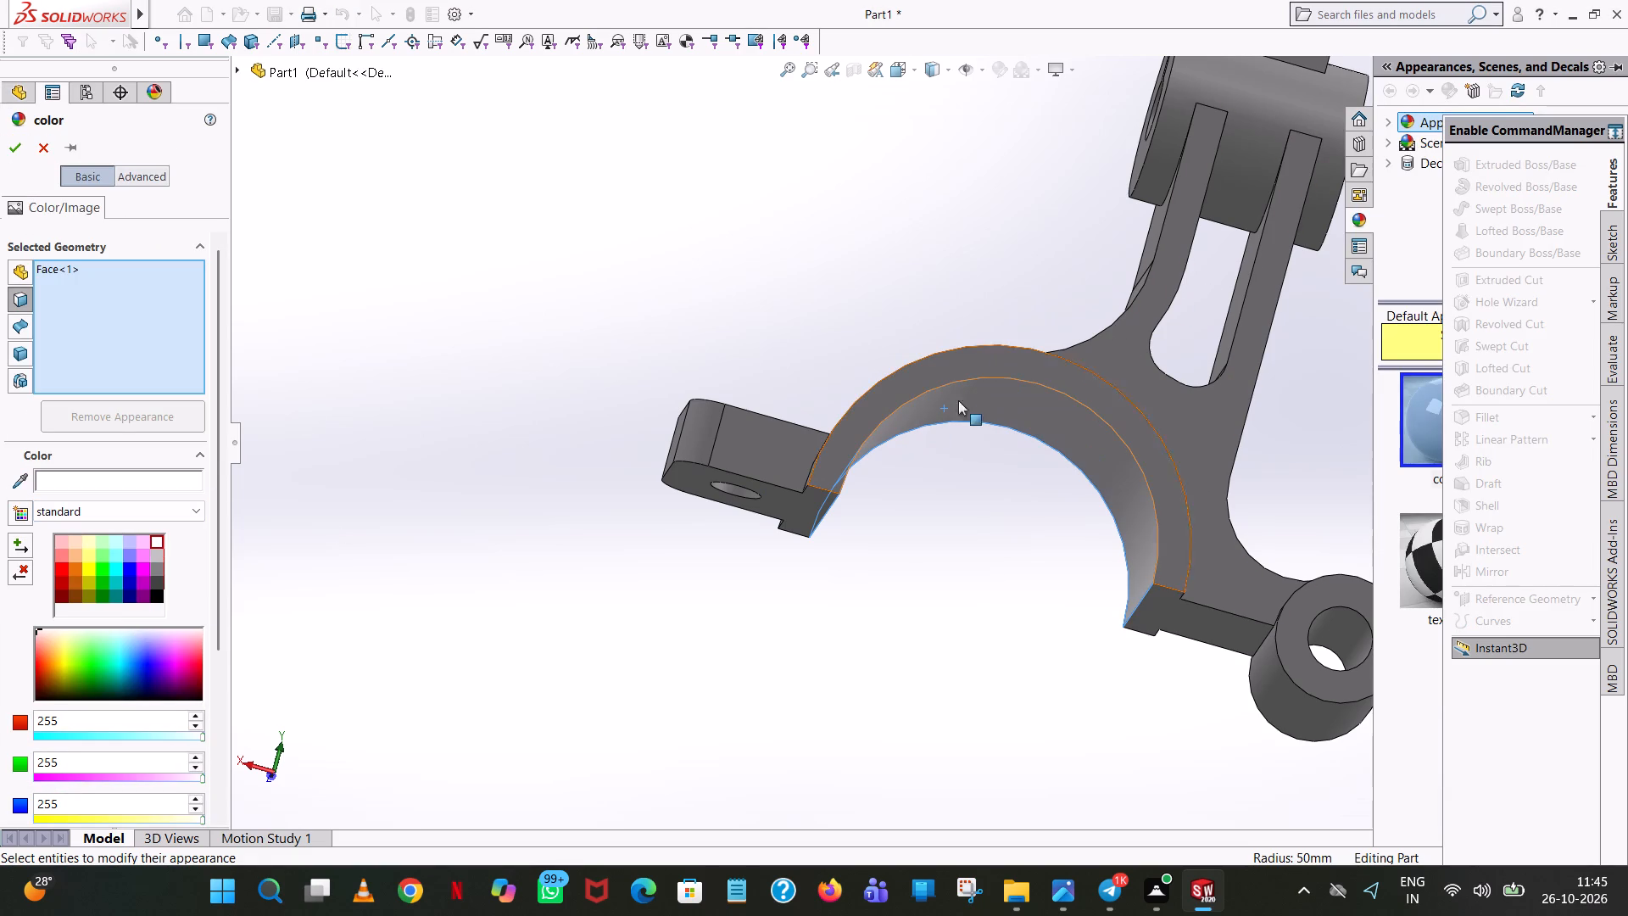
# Add the side cylinder's through-hole face and the flange lug's hole face to the white appearance selection.
pyautogui.moveTo(987, 456); pyautogui.dragTo(873, 421, button='middle')
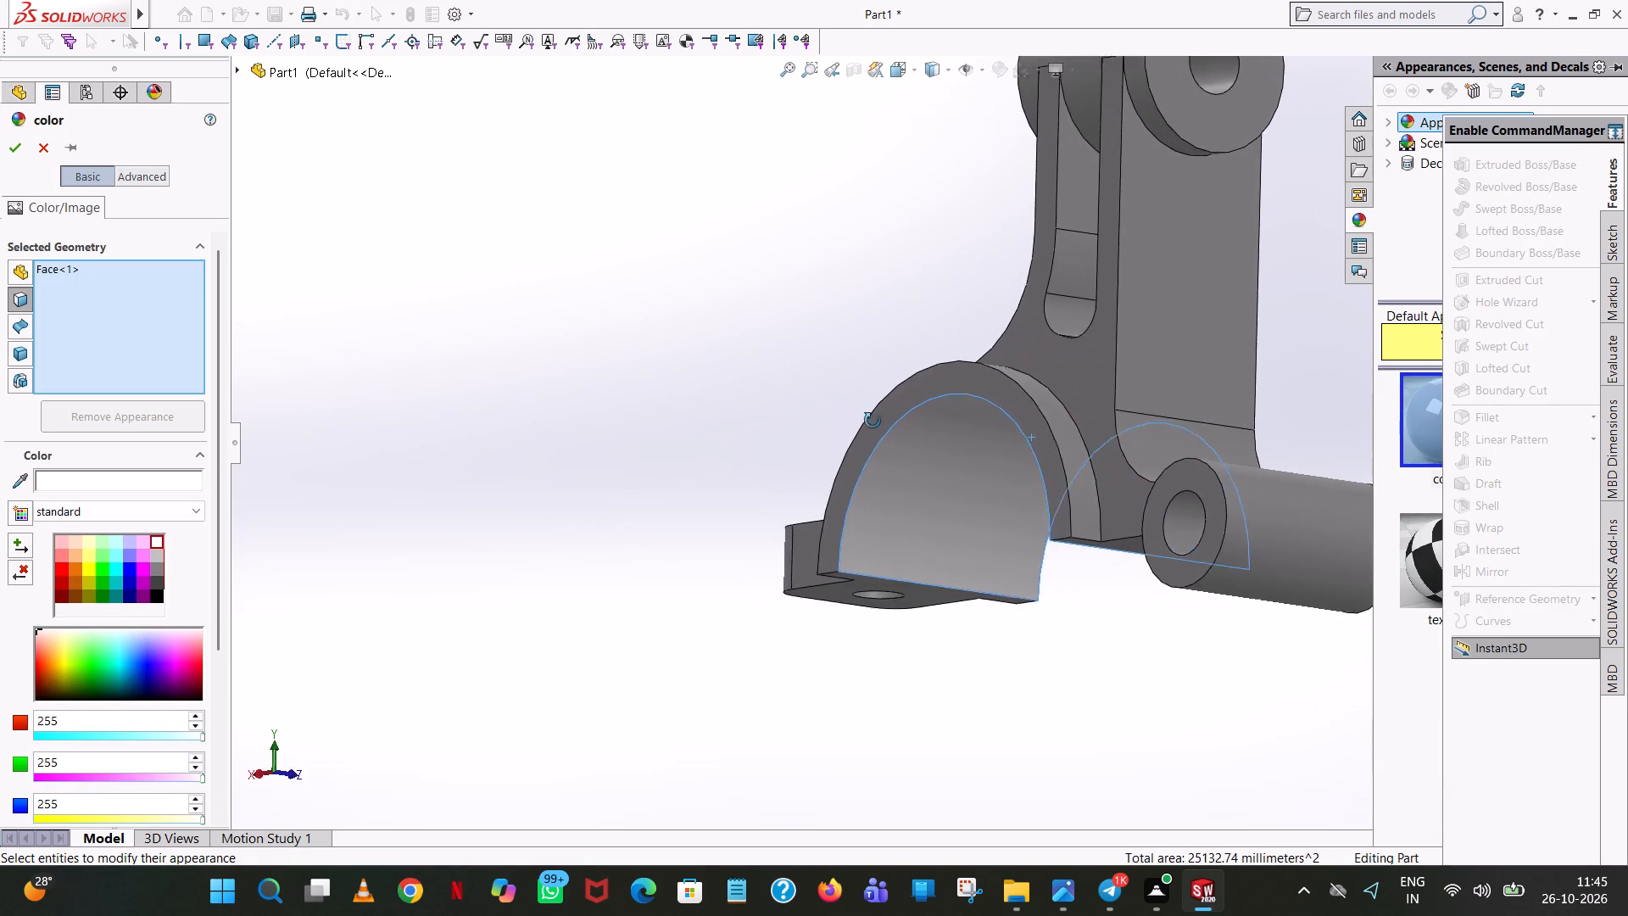
pyautogui.moveTo(873, 421); pyautogui.dragTo(879, 412, button='middle')
pyautogui.scroll(3, 878, 413)
pyautogui.scroll(-4, 1069, 495)
pyautogui.click(1064, 455)
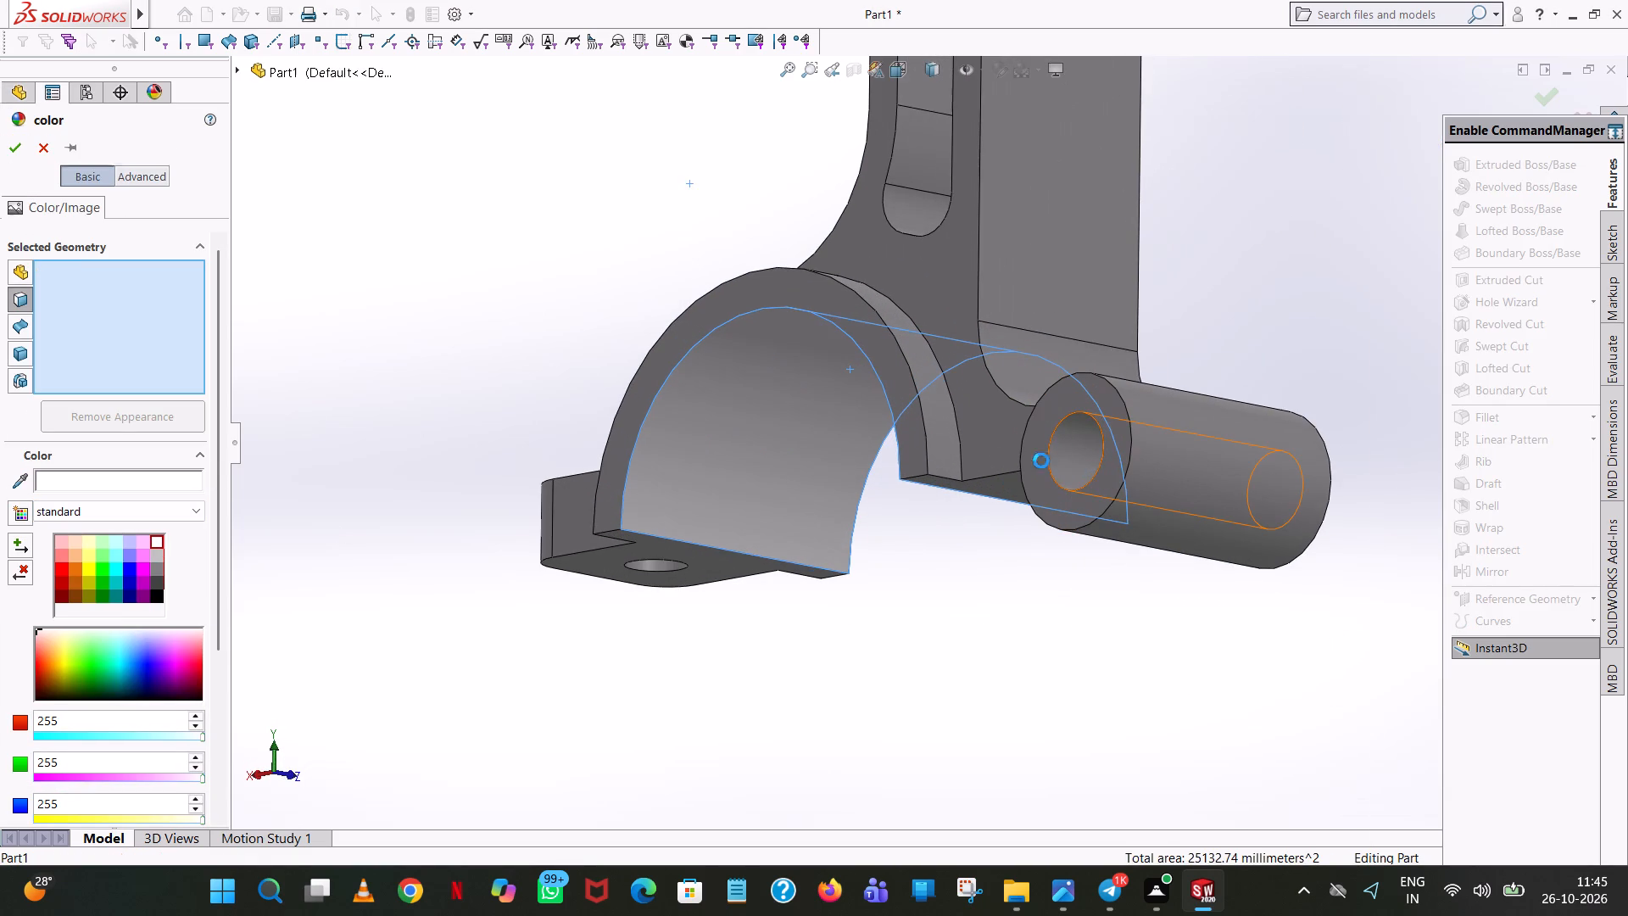
pyautogui.scroll(4, 862, 511)
pyautogui.moveTo(862, 511); pyautogui.dragTo(929, 673, button='middle')
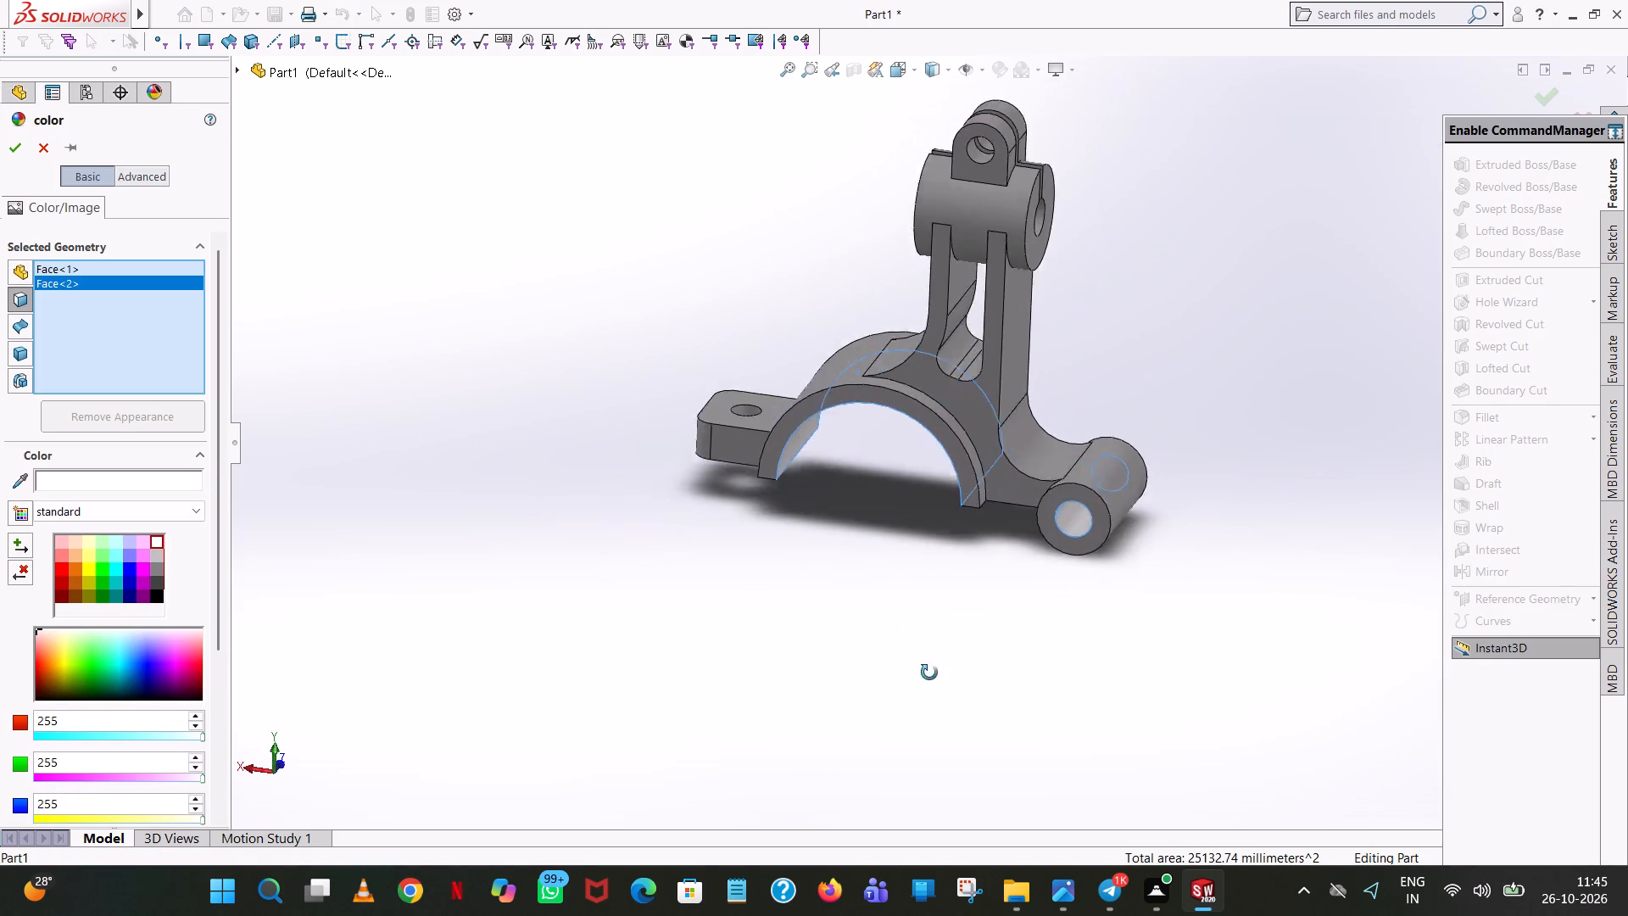
pyautogui.moveTo(929, 673); pyautogui.dragTo(979, 776, button='middle')
pyautogui.scroll(1, 979, 776)
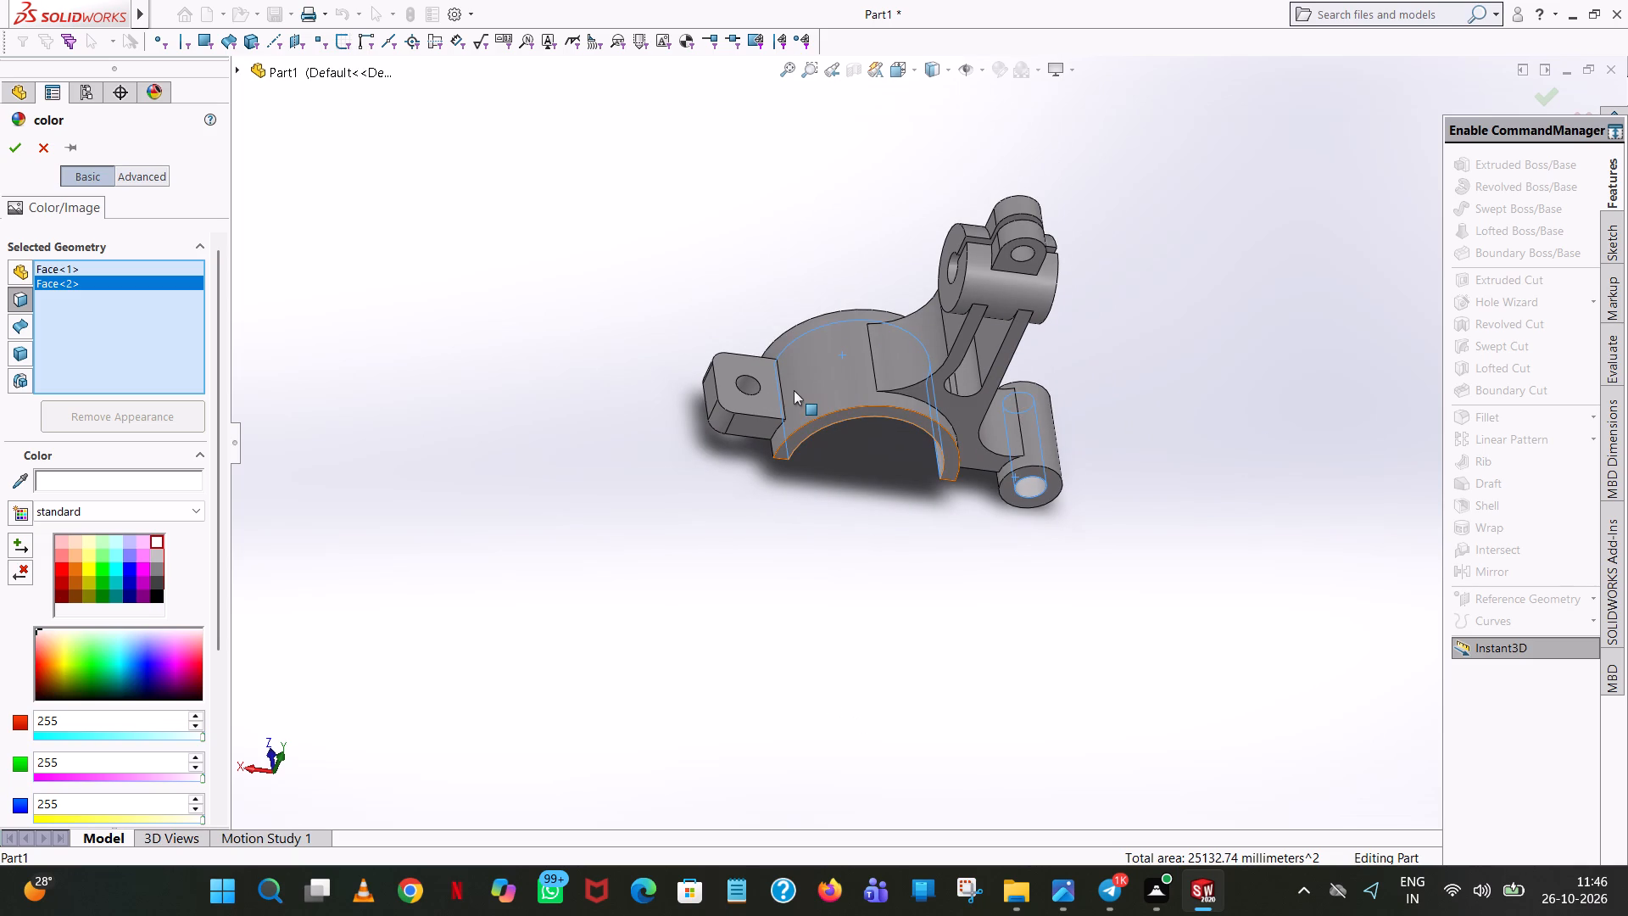
pyautogui.click(739, 382)
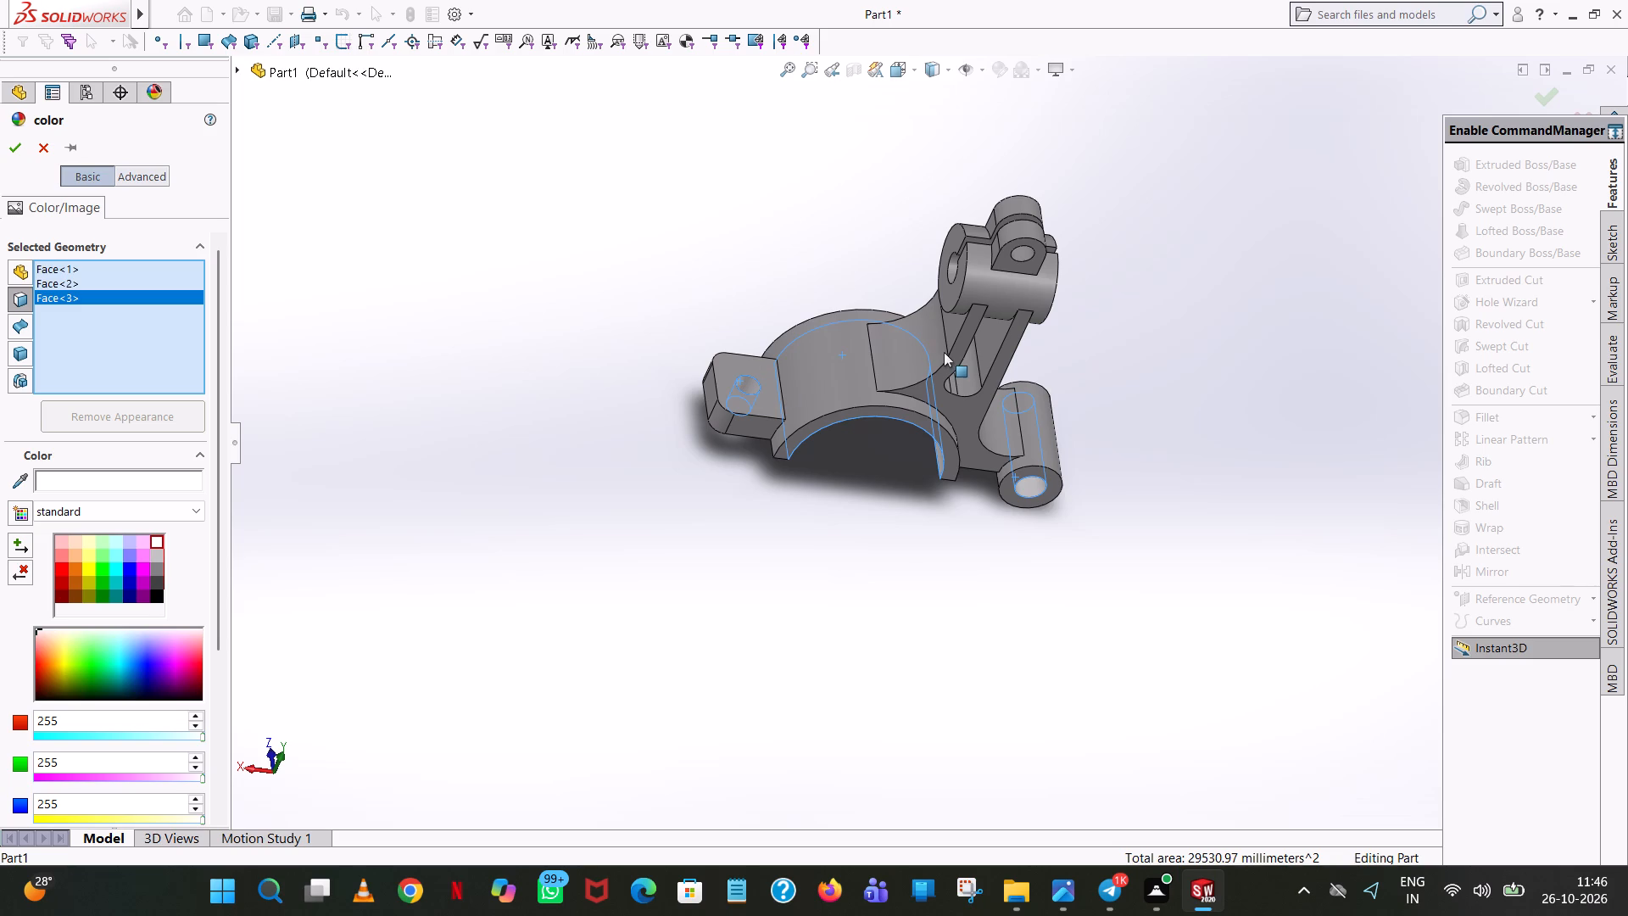
# Add the split clamp boss's bore and both clamp ear hole faces to the selection and apply the white appearance.
pyautogui.moveTo(1090, 238); pyautogui.dragTo(900, 193, button='middle')
pyautogui.middleClick(898, 191)
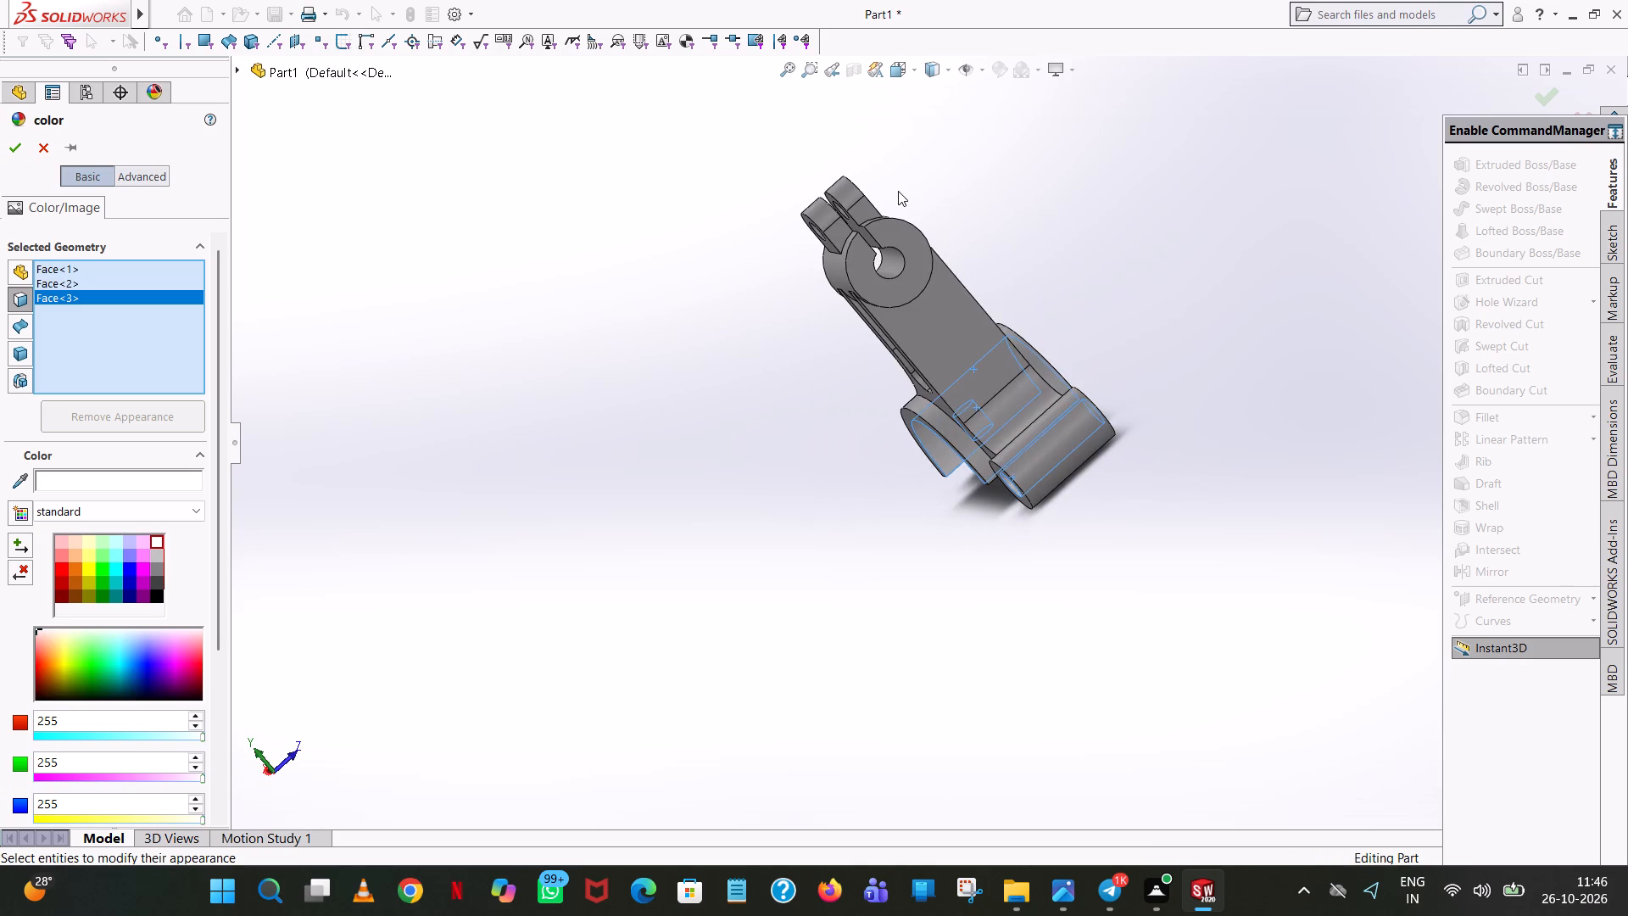
pyautogui.scroll(-6, 898, 191)
pyautogui.click(907, 530)
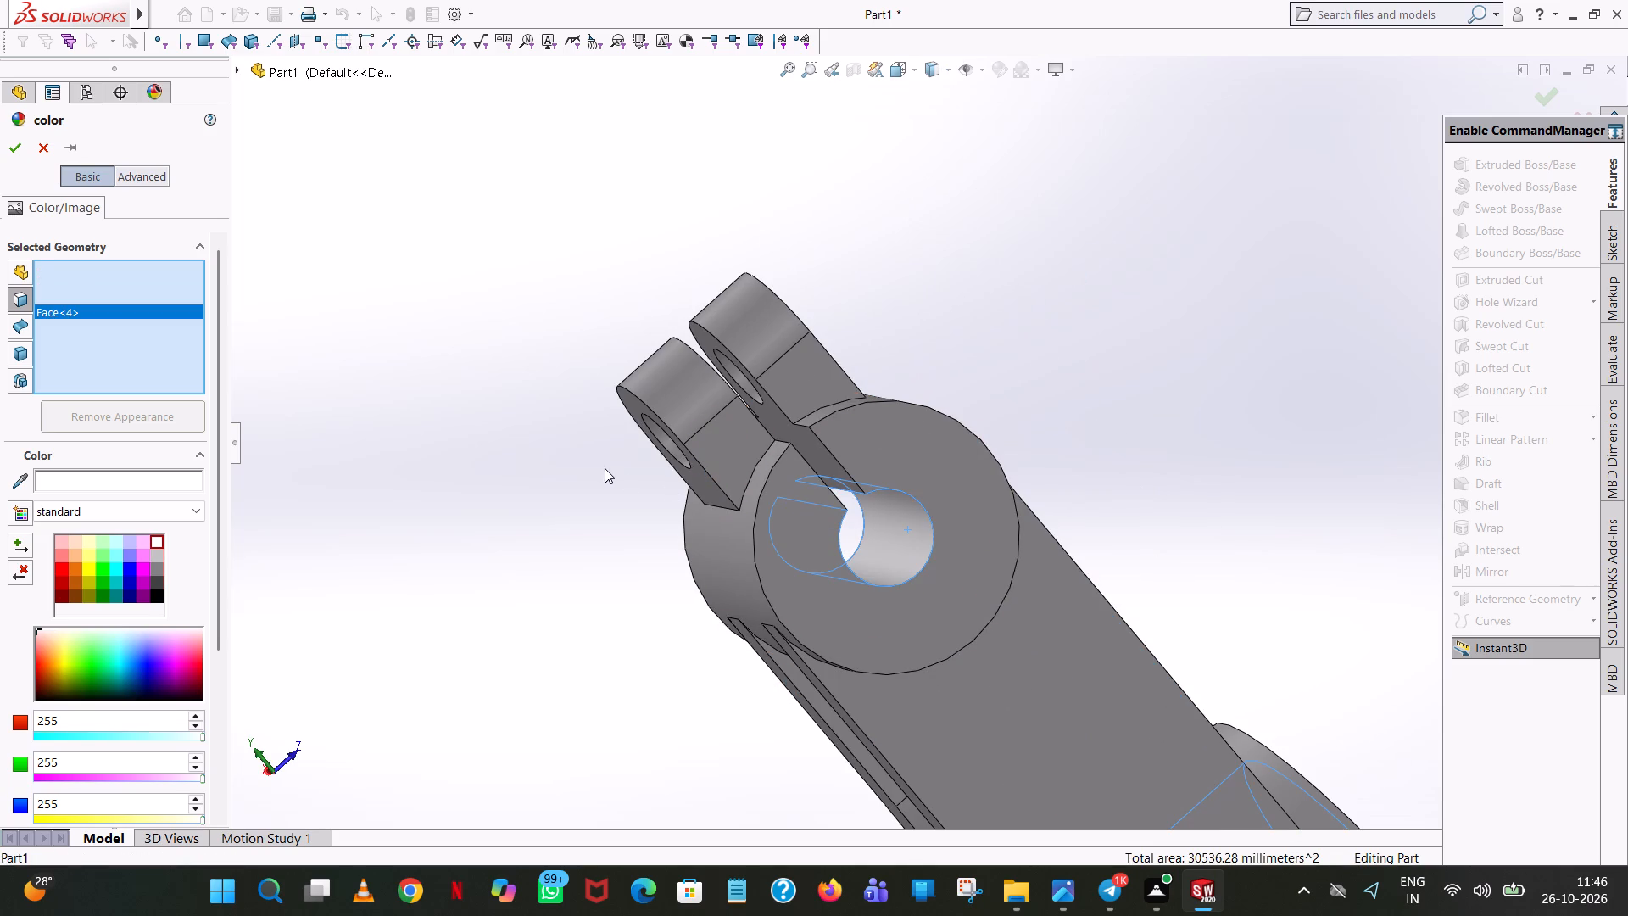
pyautogui.moveTo(760, 413); pyautogui.dragTo(940, 313, button='middle')
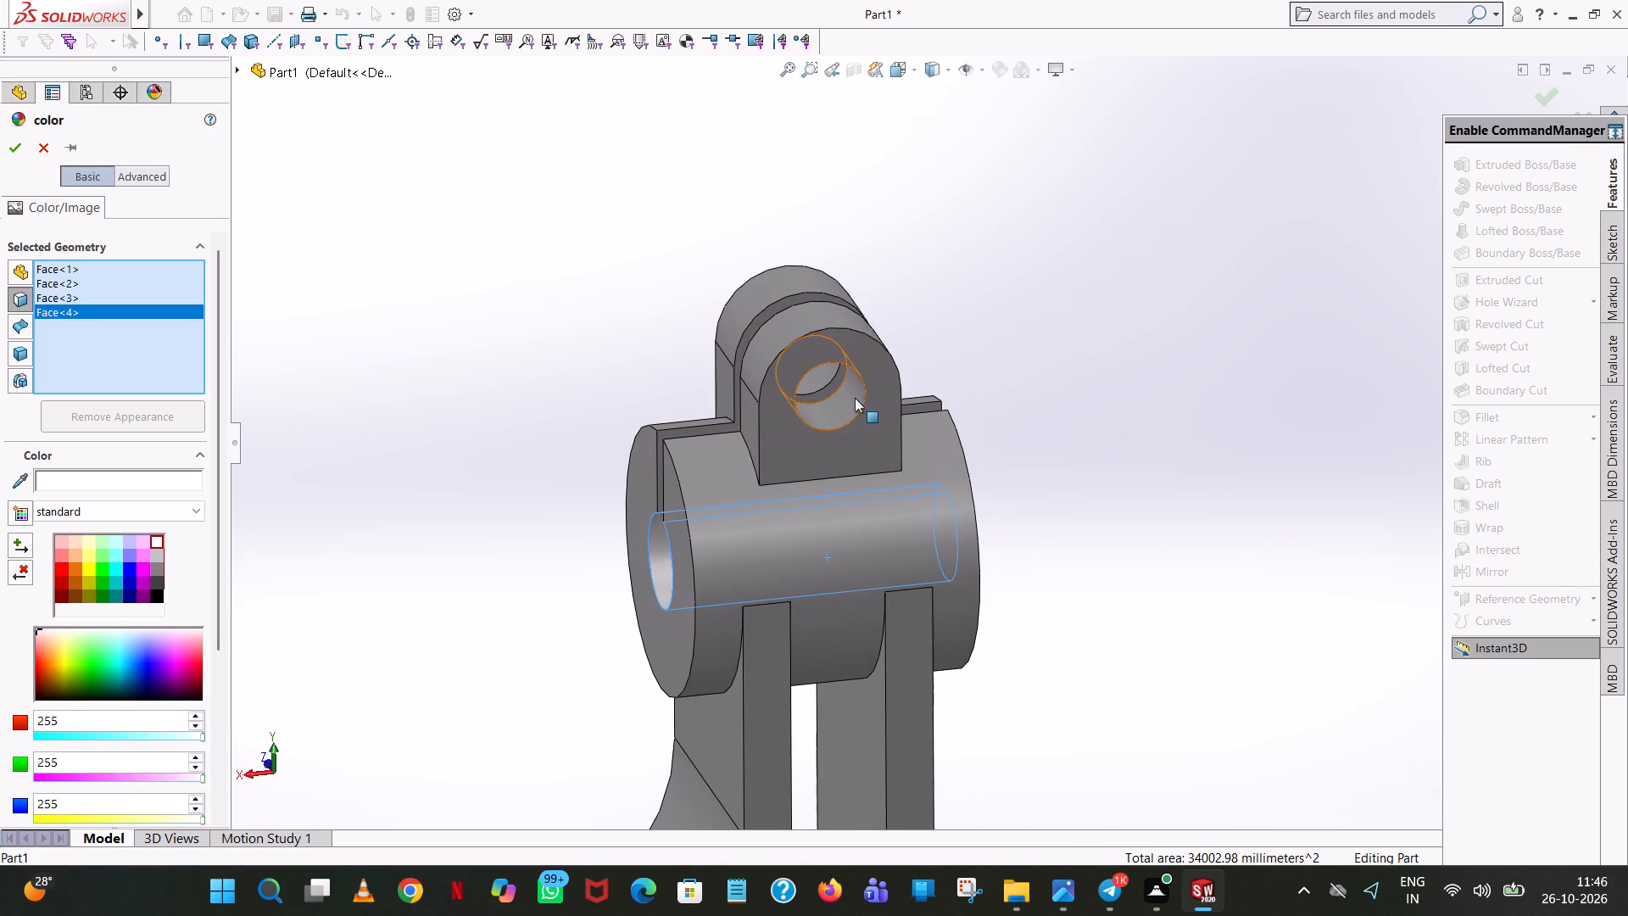
pyautogui.click(865, 399)
pyautogui.click(853, 438)
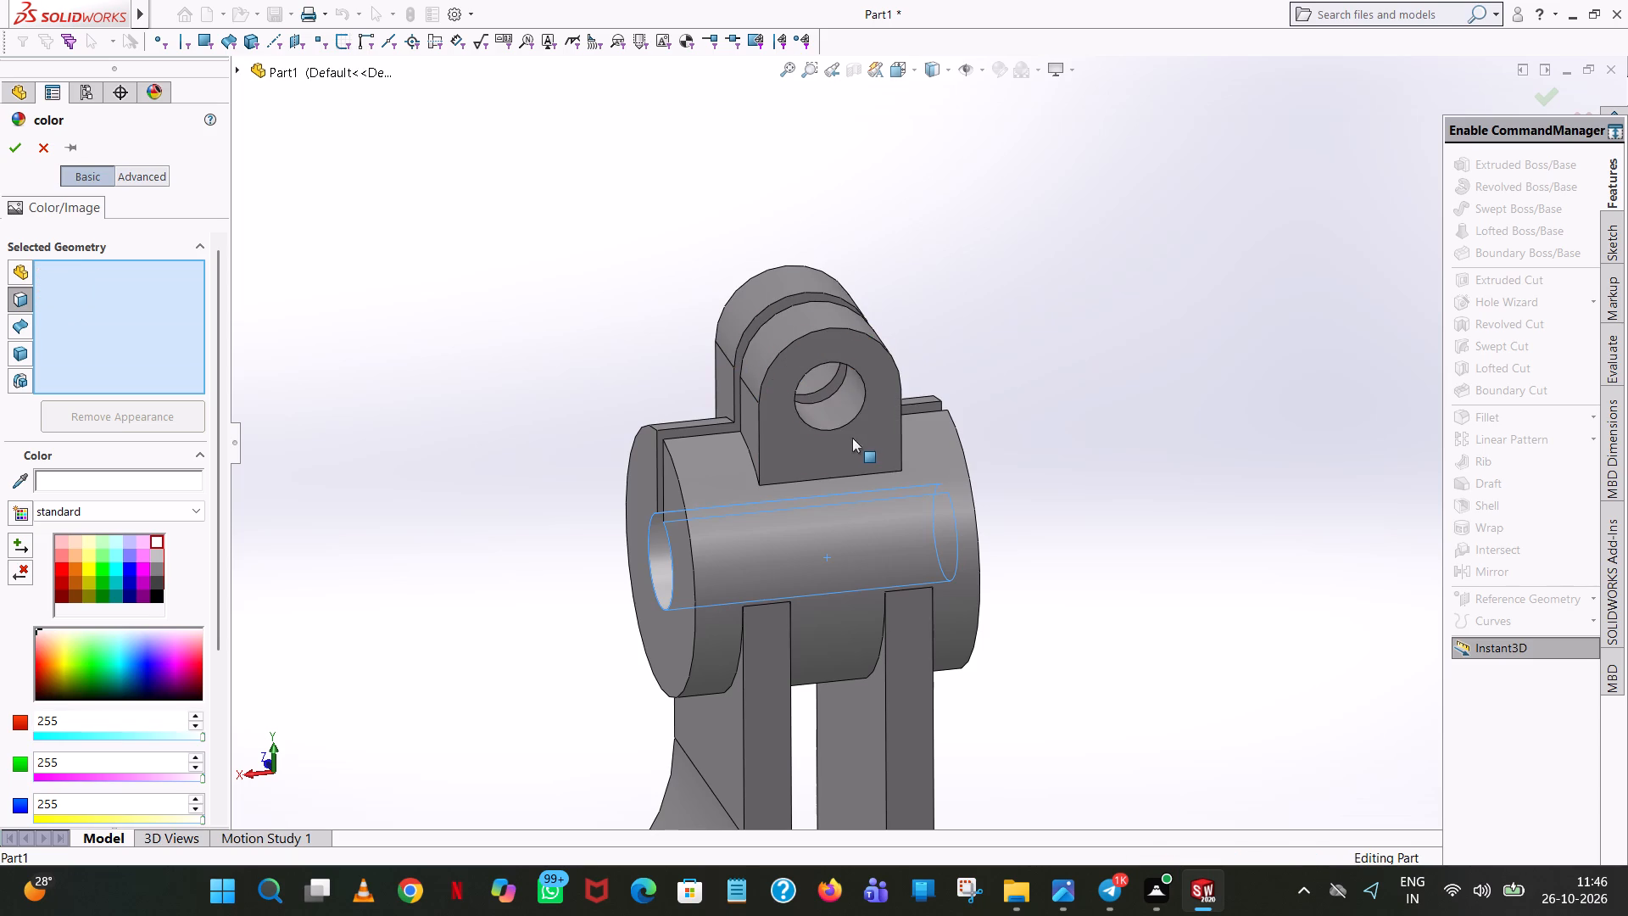
pyautogui.click(831, 400)
pyautogui.click(822, 372)
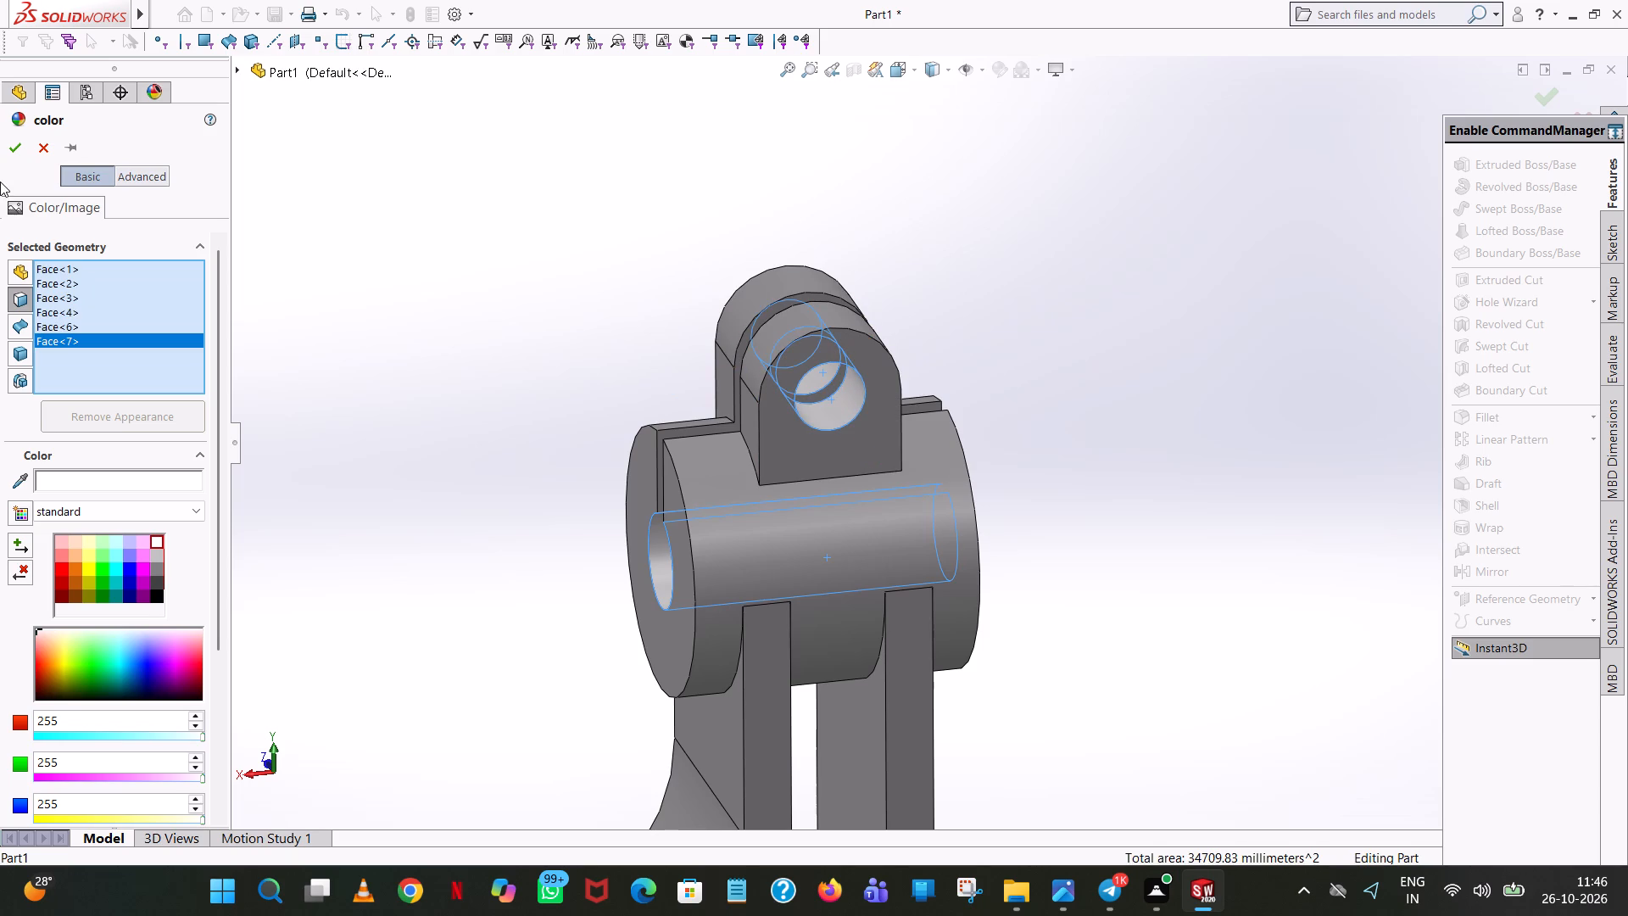
pyautogui.click(19, 151)
# Examine the recoloured bores and holes of the bracket from several angles, including the underside.
pyautogui.scroll(4, 474, 467)
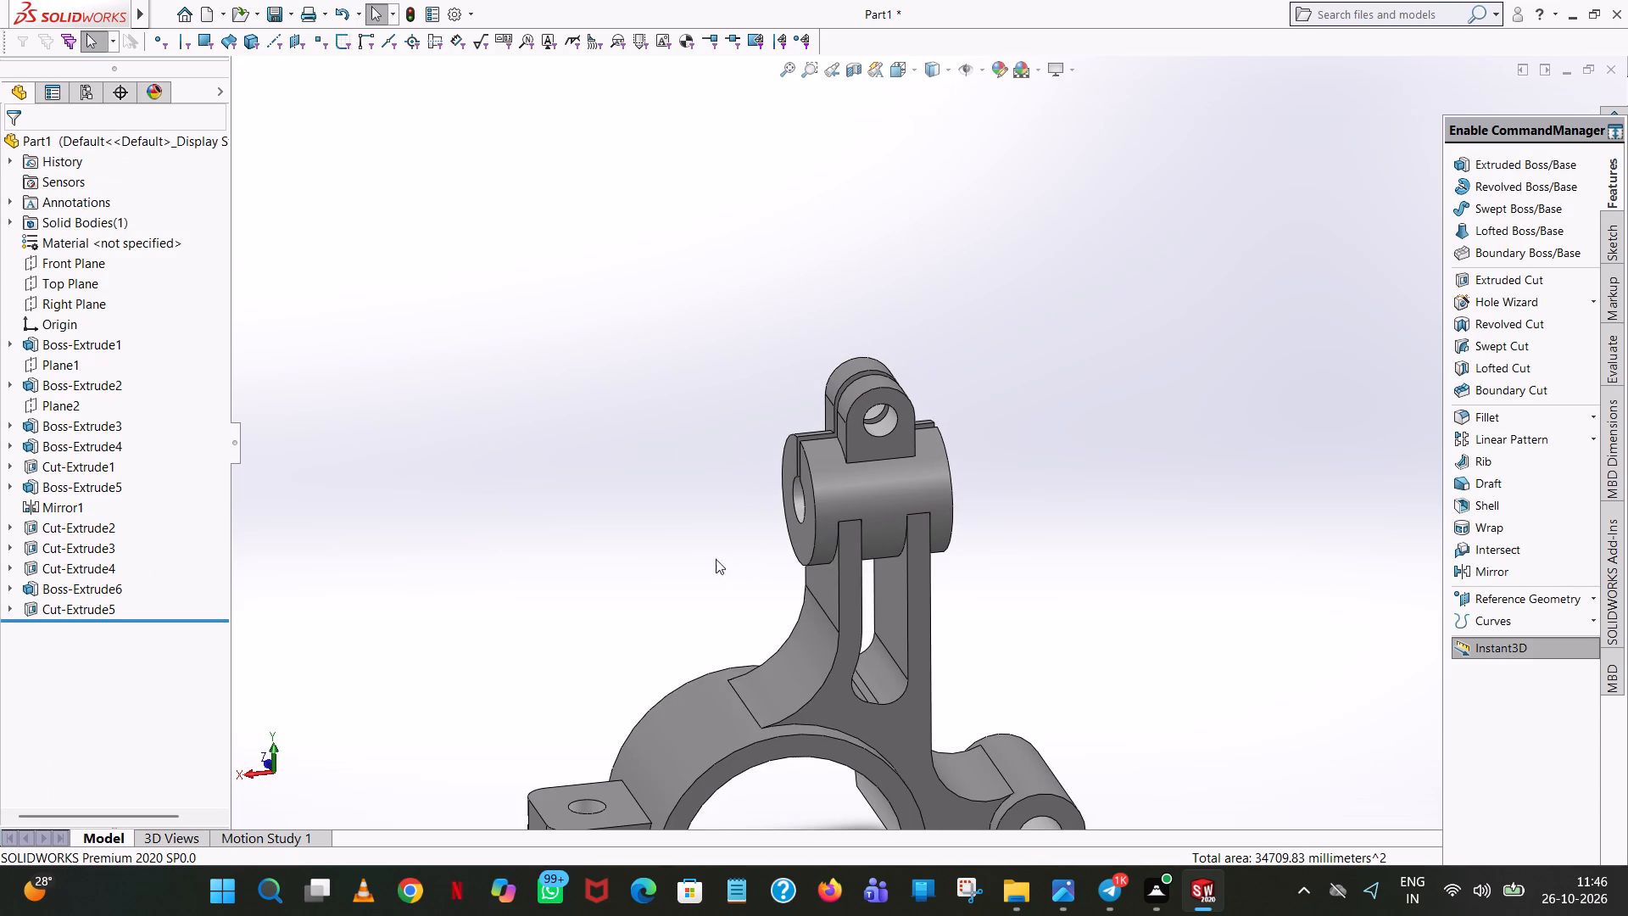
pyautogui.scroll(1, 1017, 715)
pyautogui.moveTo(1017, 715); pyautogui.dragTo(850, 669, button='middle')
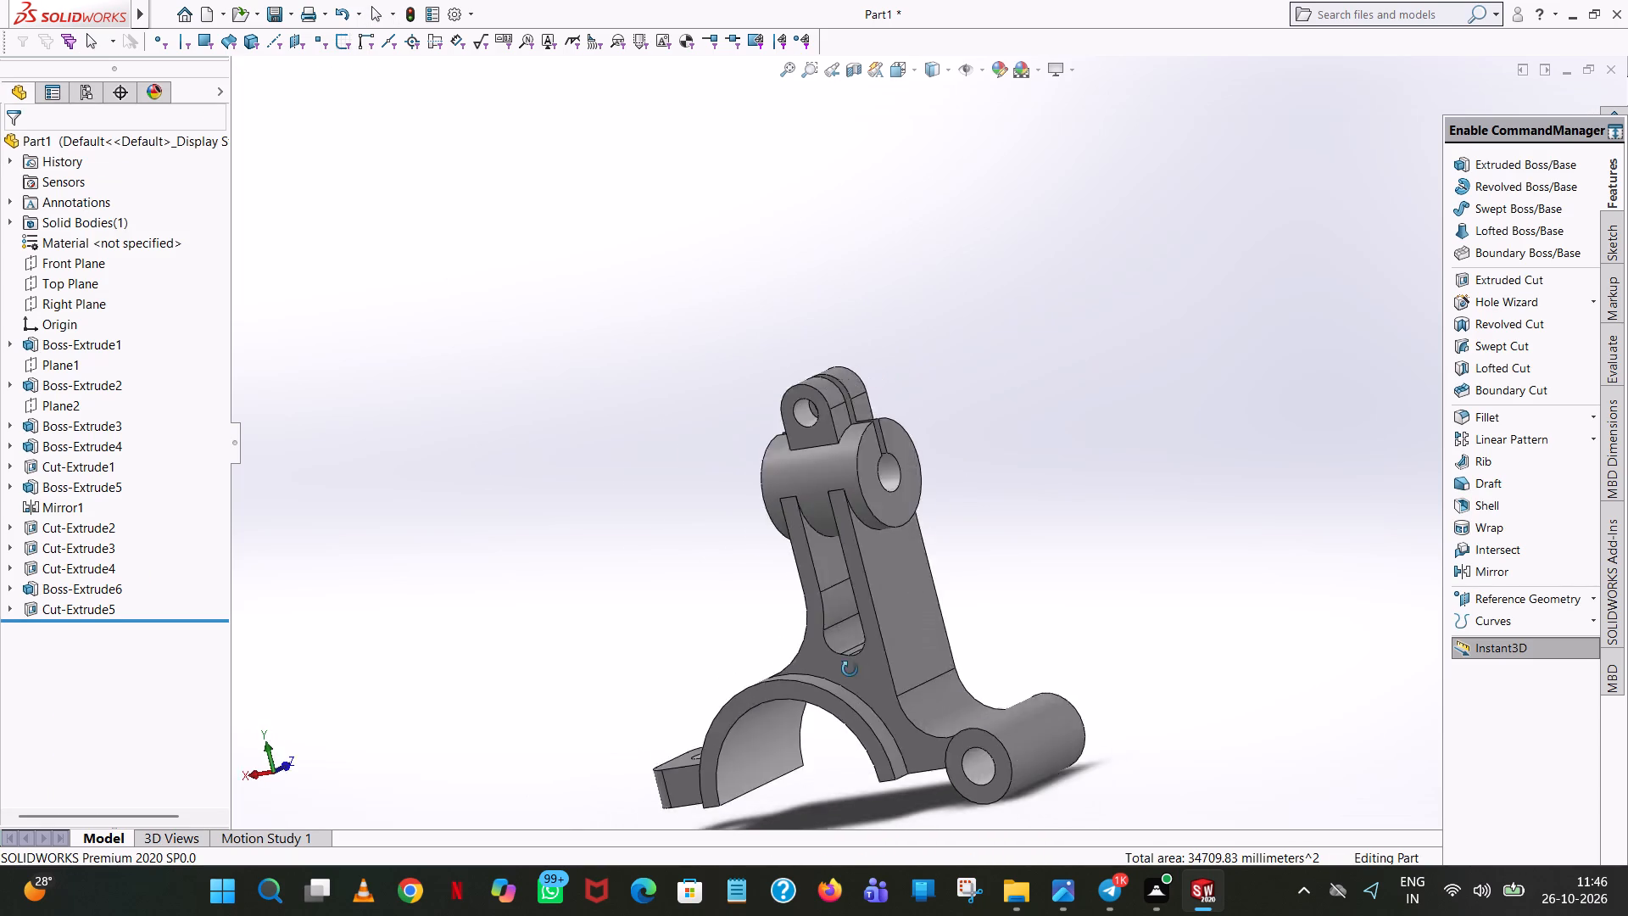
pyautogui.moveTo(850, 669); pyautogui.dragTo(986, 792, button='middle')
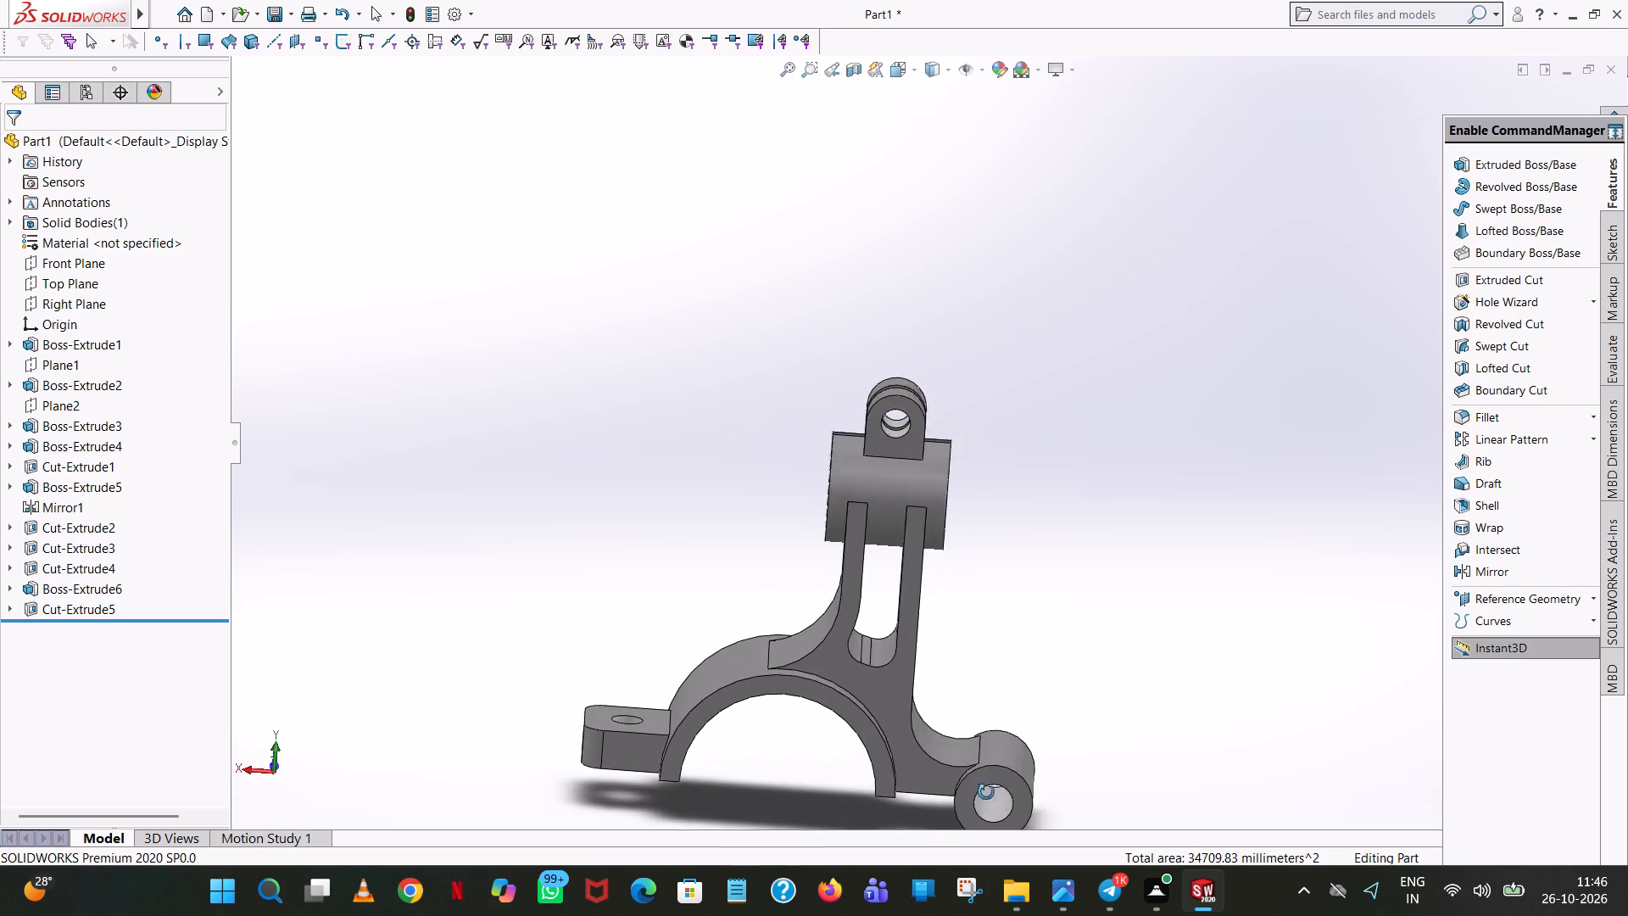
pyautogui.moveTo(986, 792); pyautogui.dragTo(1076, 391, button='middle')
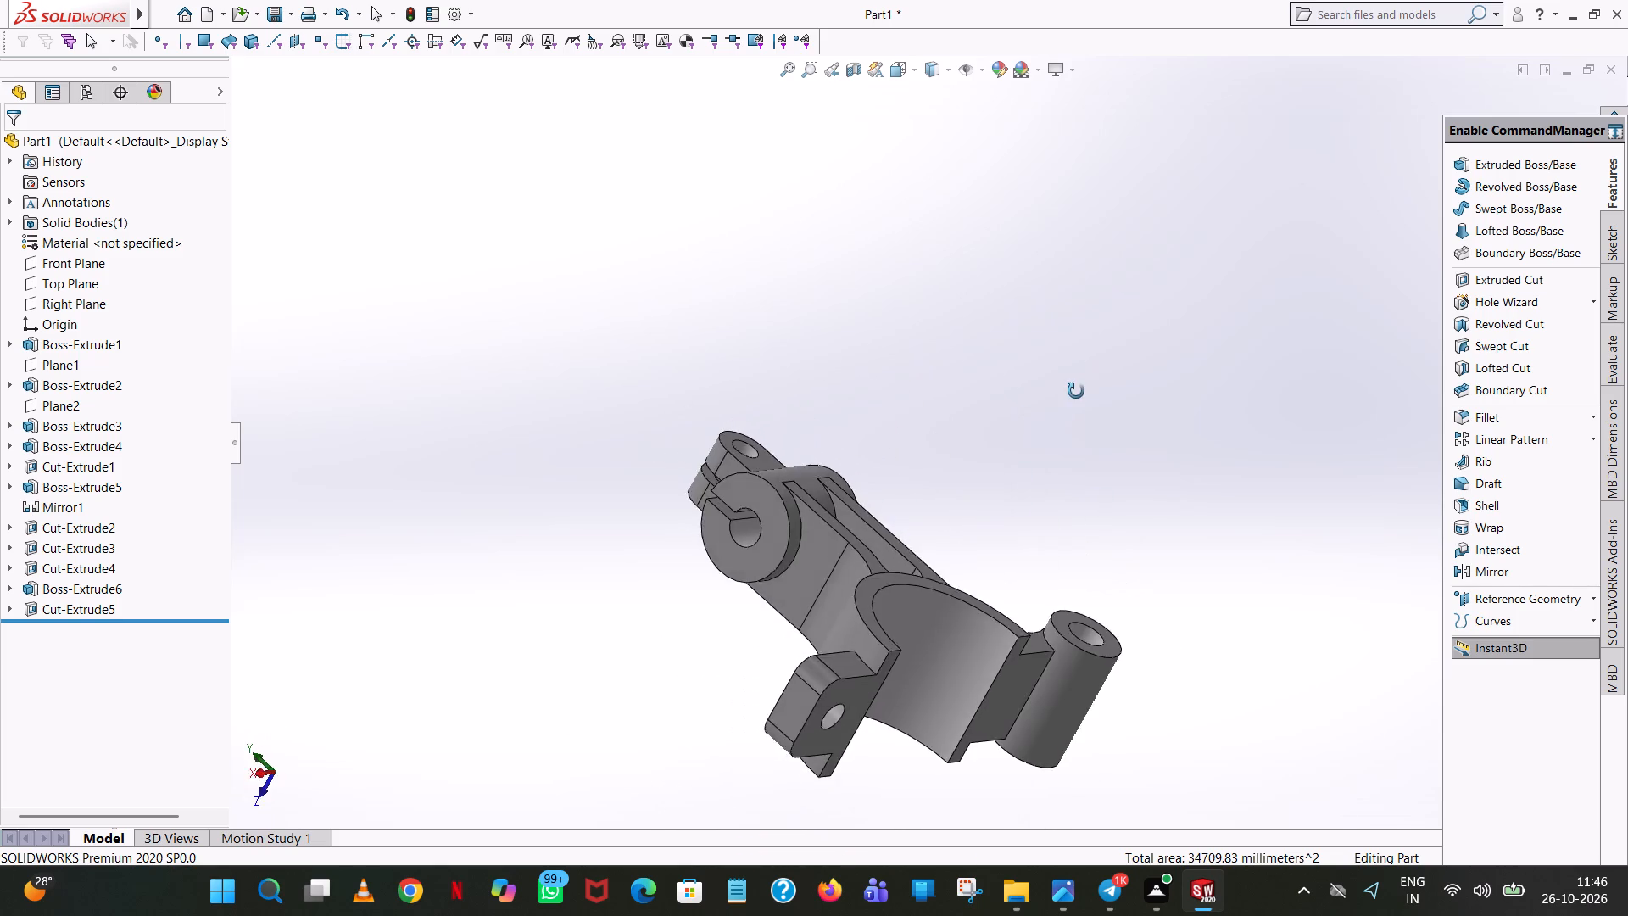
pyautogui.moveTo(1076, 391); pyautogui.dragTo(978, 710, button='middle')
pyautogui.scroll(3, 845, 751)
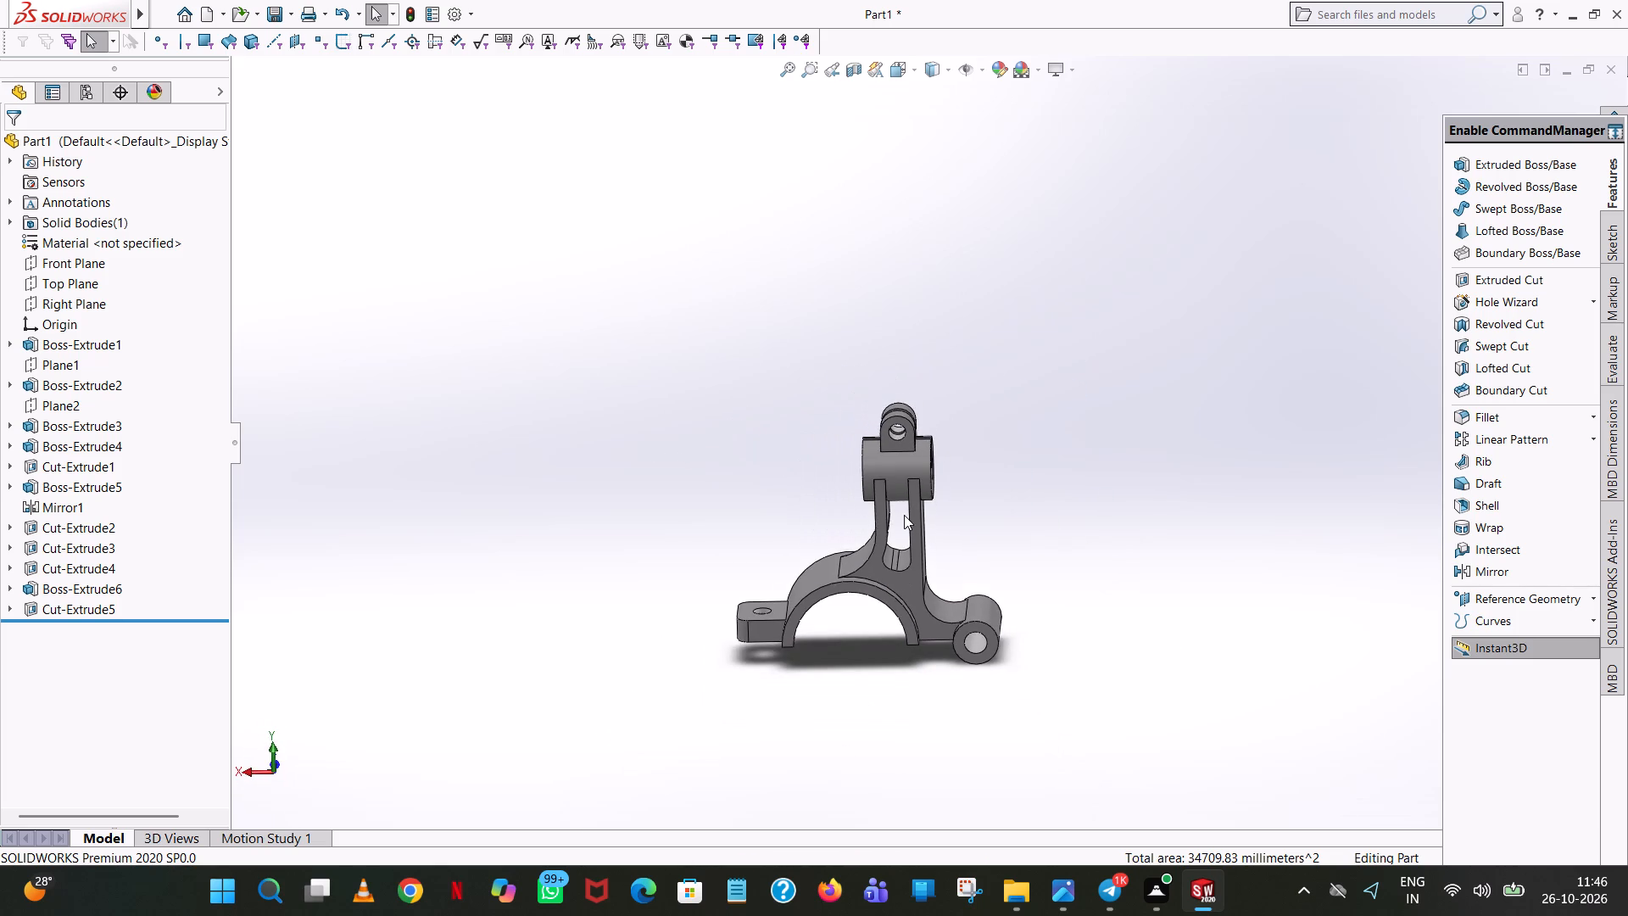
pyautogui.scroll(-6, 904, 514)
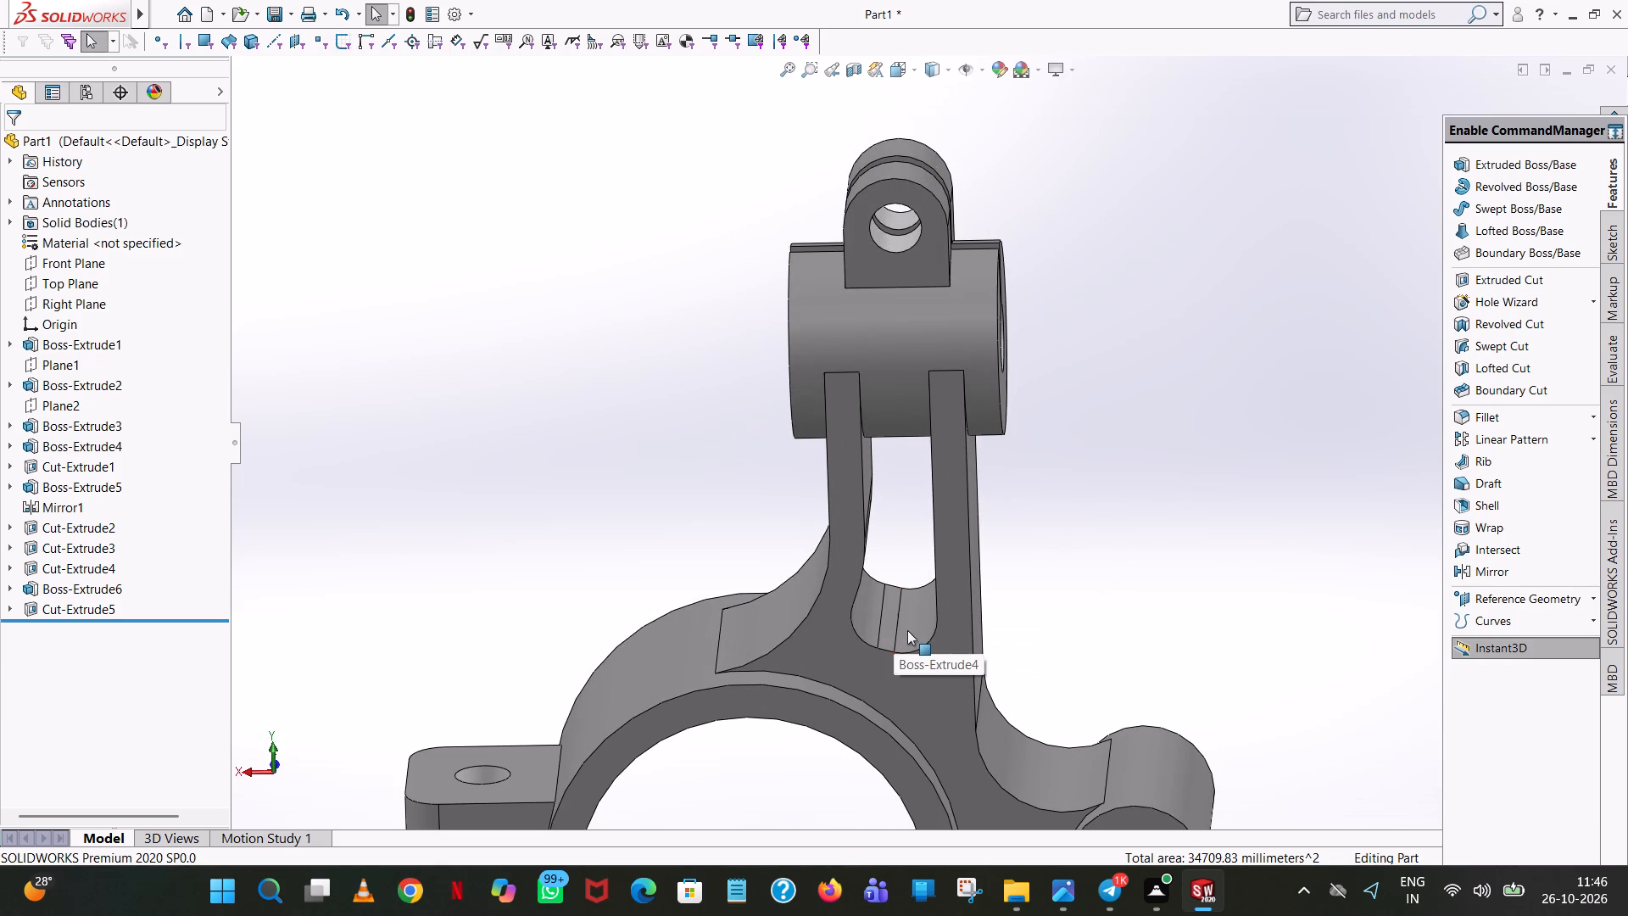
# Apply the pale blue colour, RGB 203, 210, 239, to two curved bottom faces and three side wall faces inside the arm's slot.
pyautogui.click(907, 630)
pyautogui.click(1082, 551)
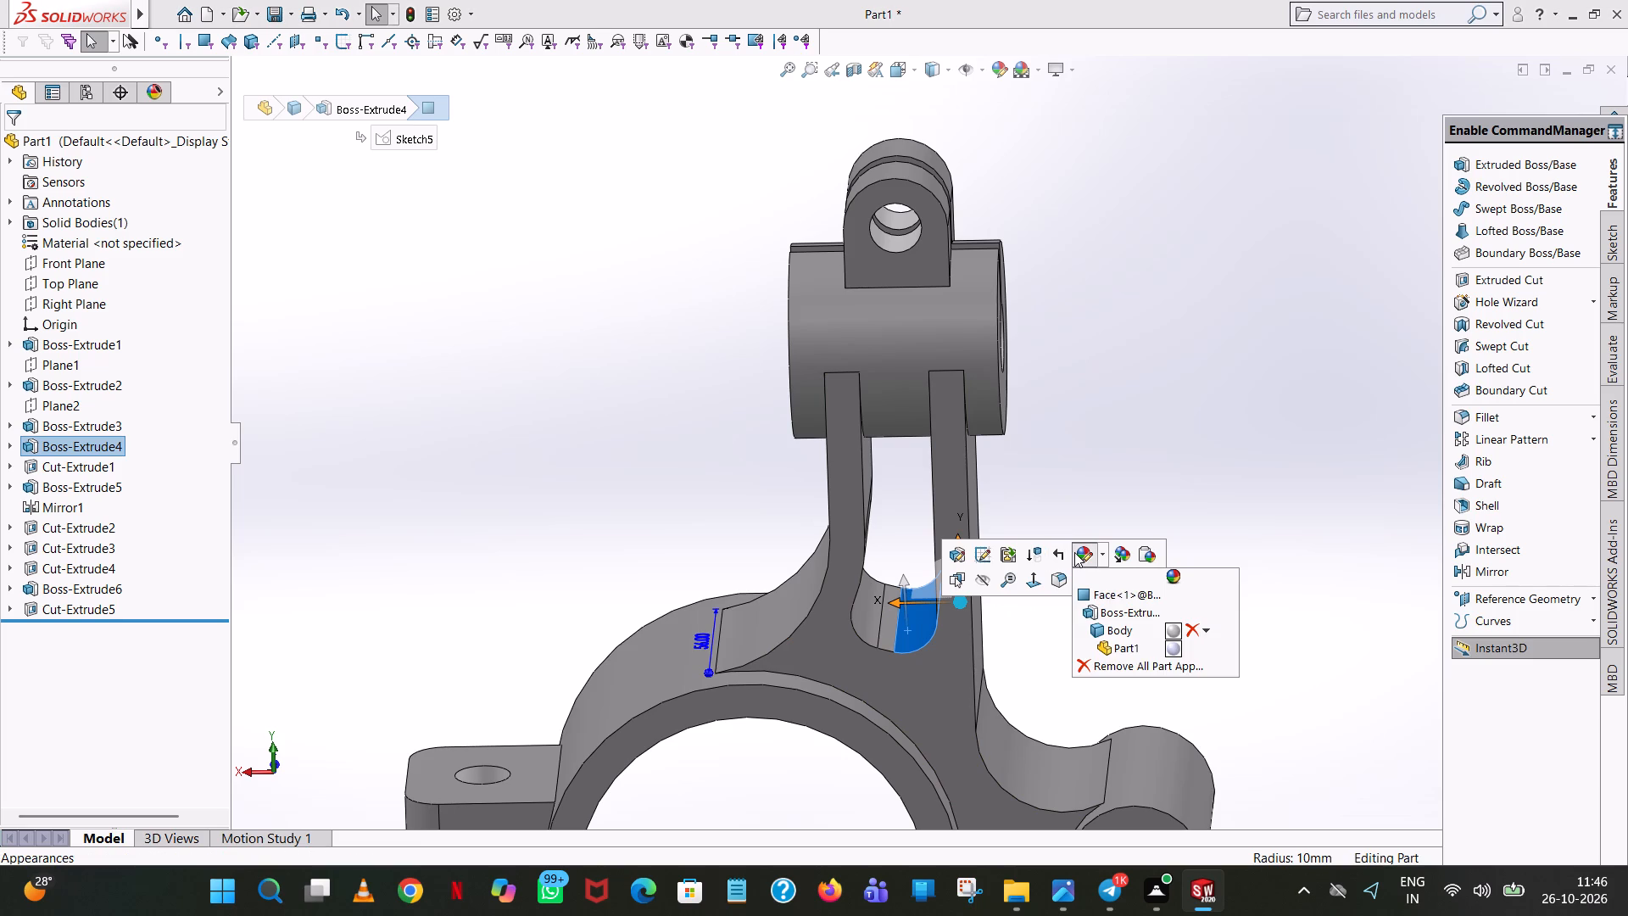
pyautogui.click(1104, 556)
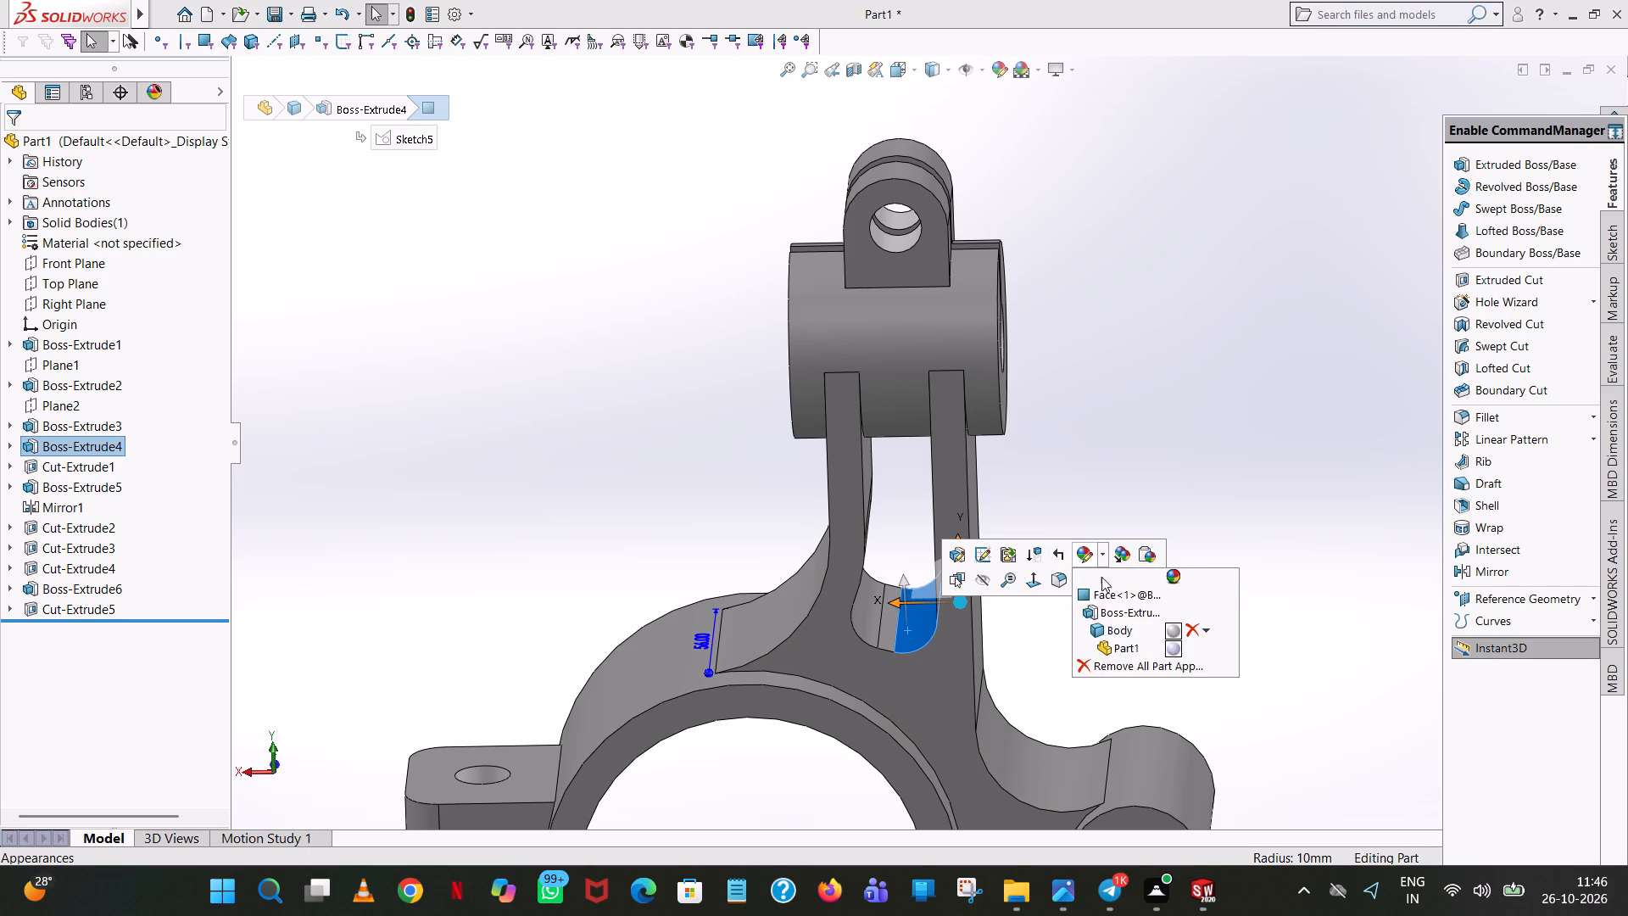
pyautogui.click(1101, 589)
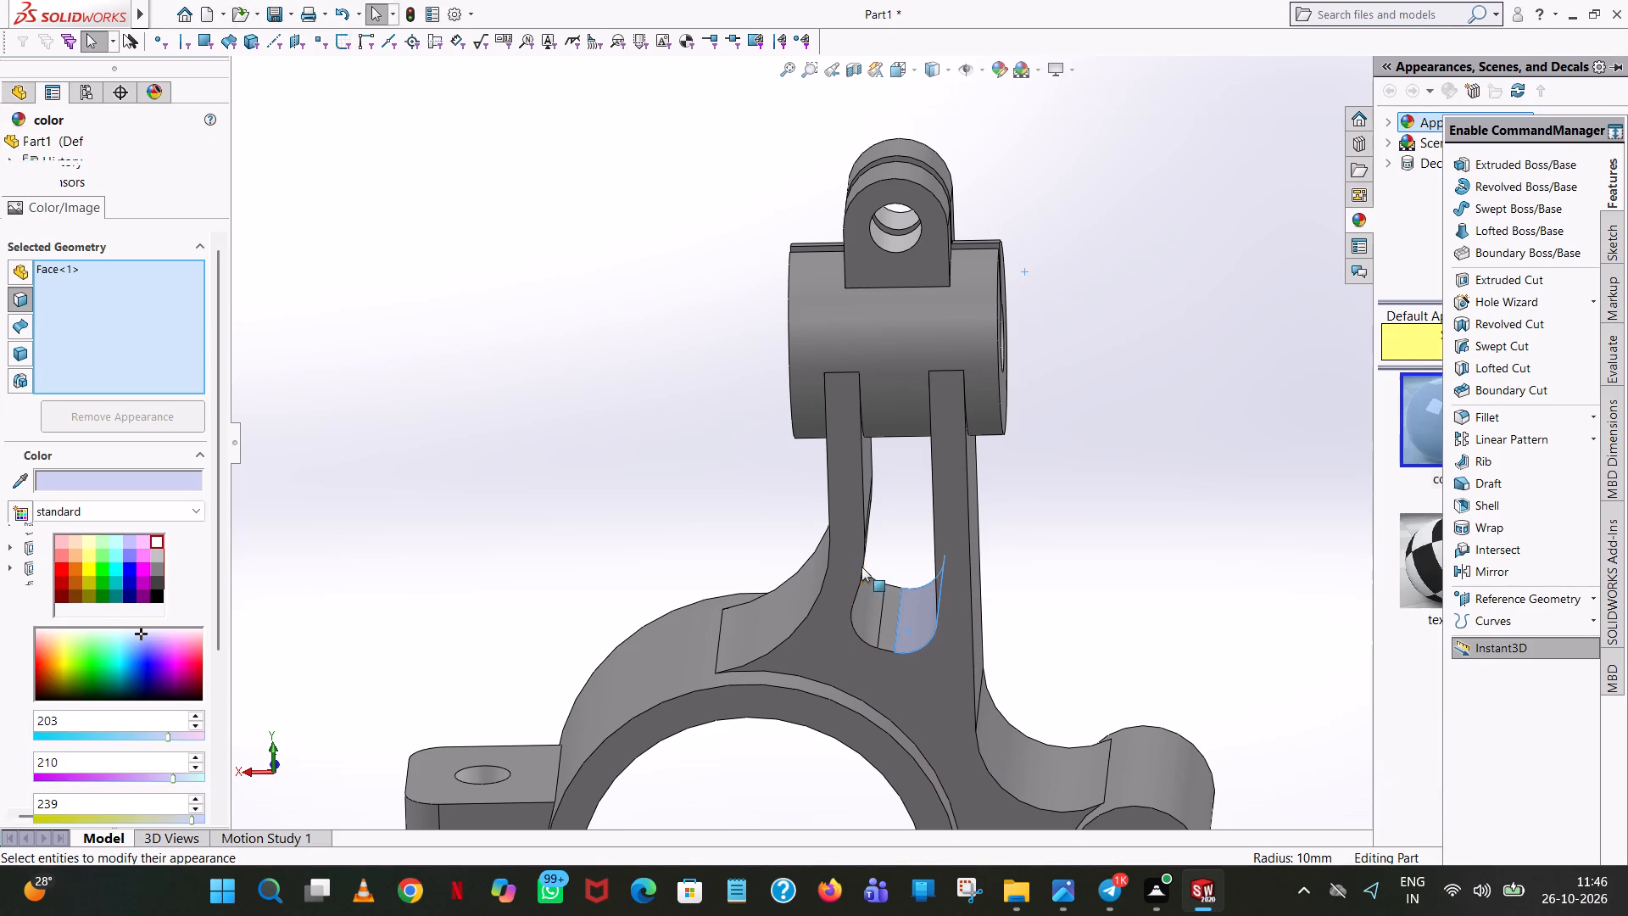
pyautogui.click(866, 595)
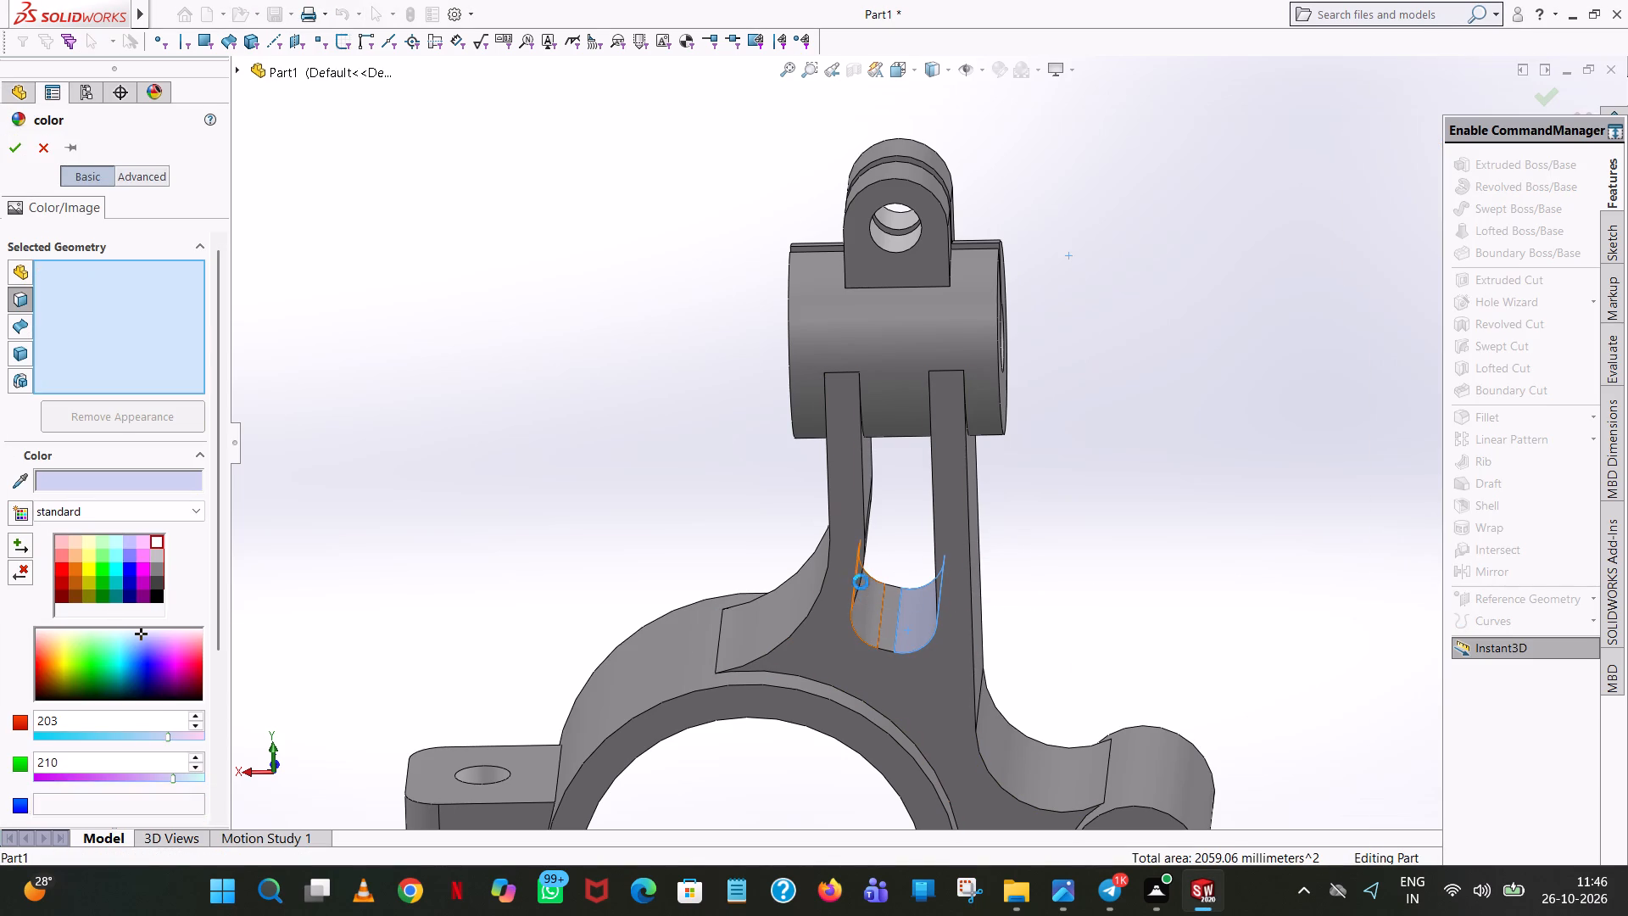
pyautogui.click(868, 494)
pyautogui.moveTo(868, 494); pyautogui.dragTo(828, 440, button='middle')
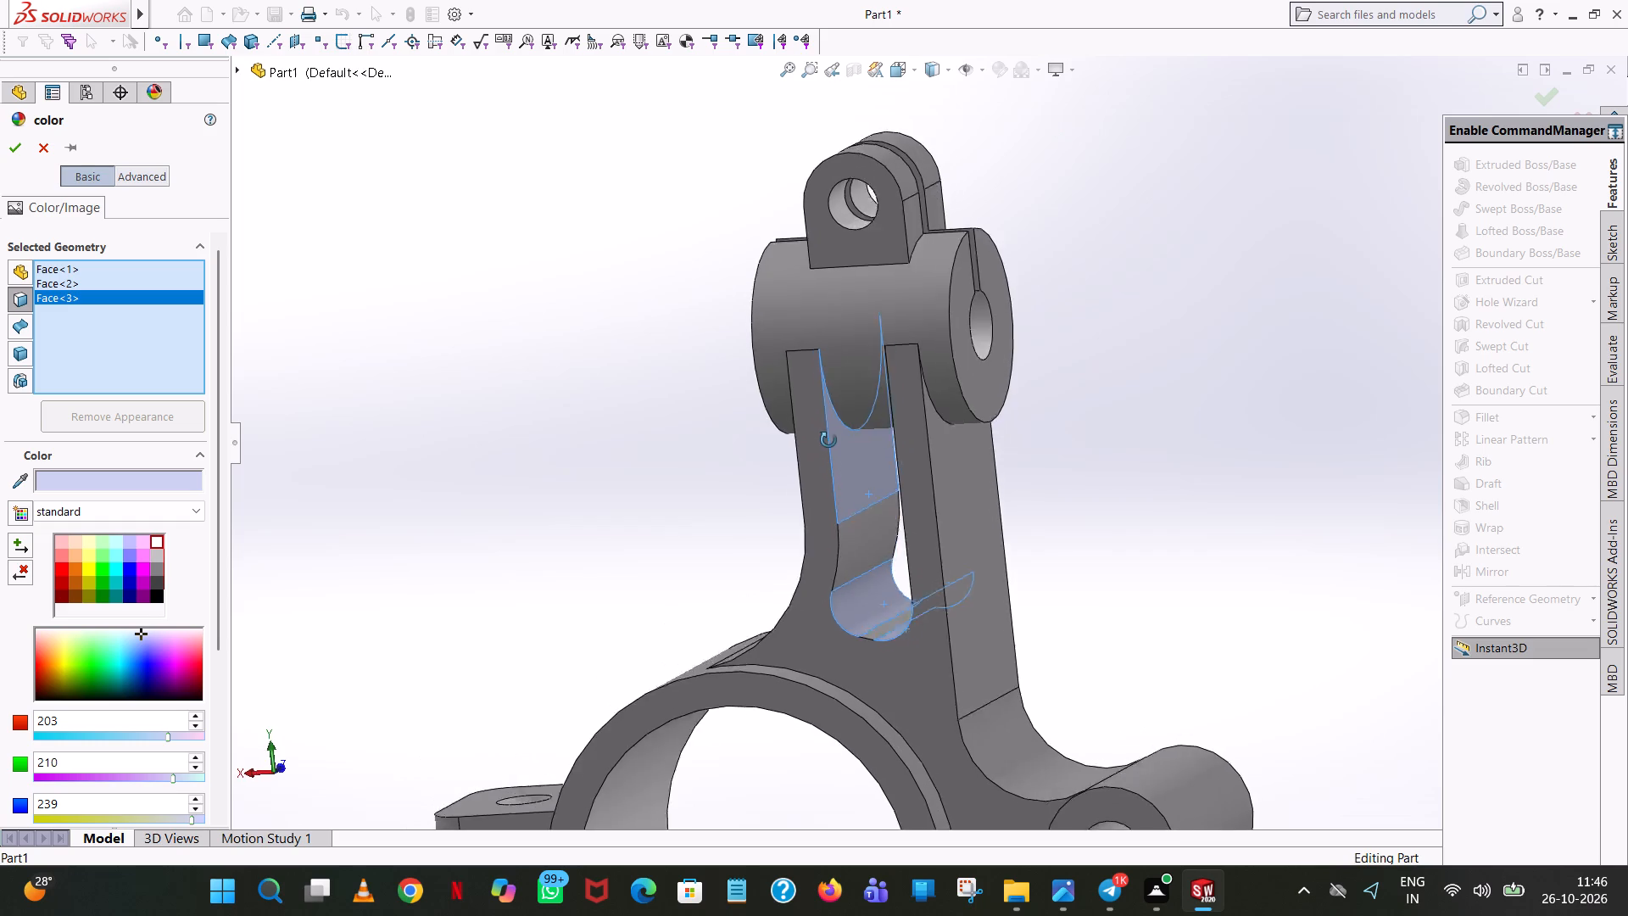
pyautogui.moveTo(828, 440); pyautogui.dragTo(834, 441, button='middle')
pyautogui.click(862, 535)
pyautogui.moveTo(871, 539); pyautogui.dragTo(893, 566, button='middle')
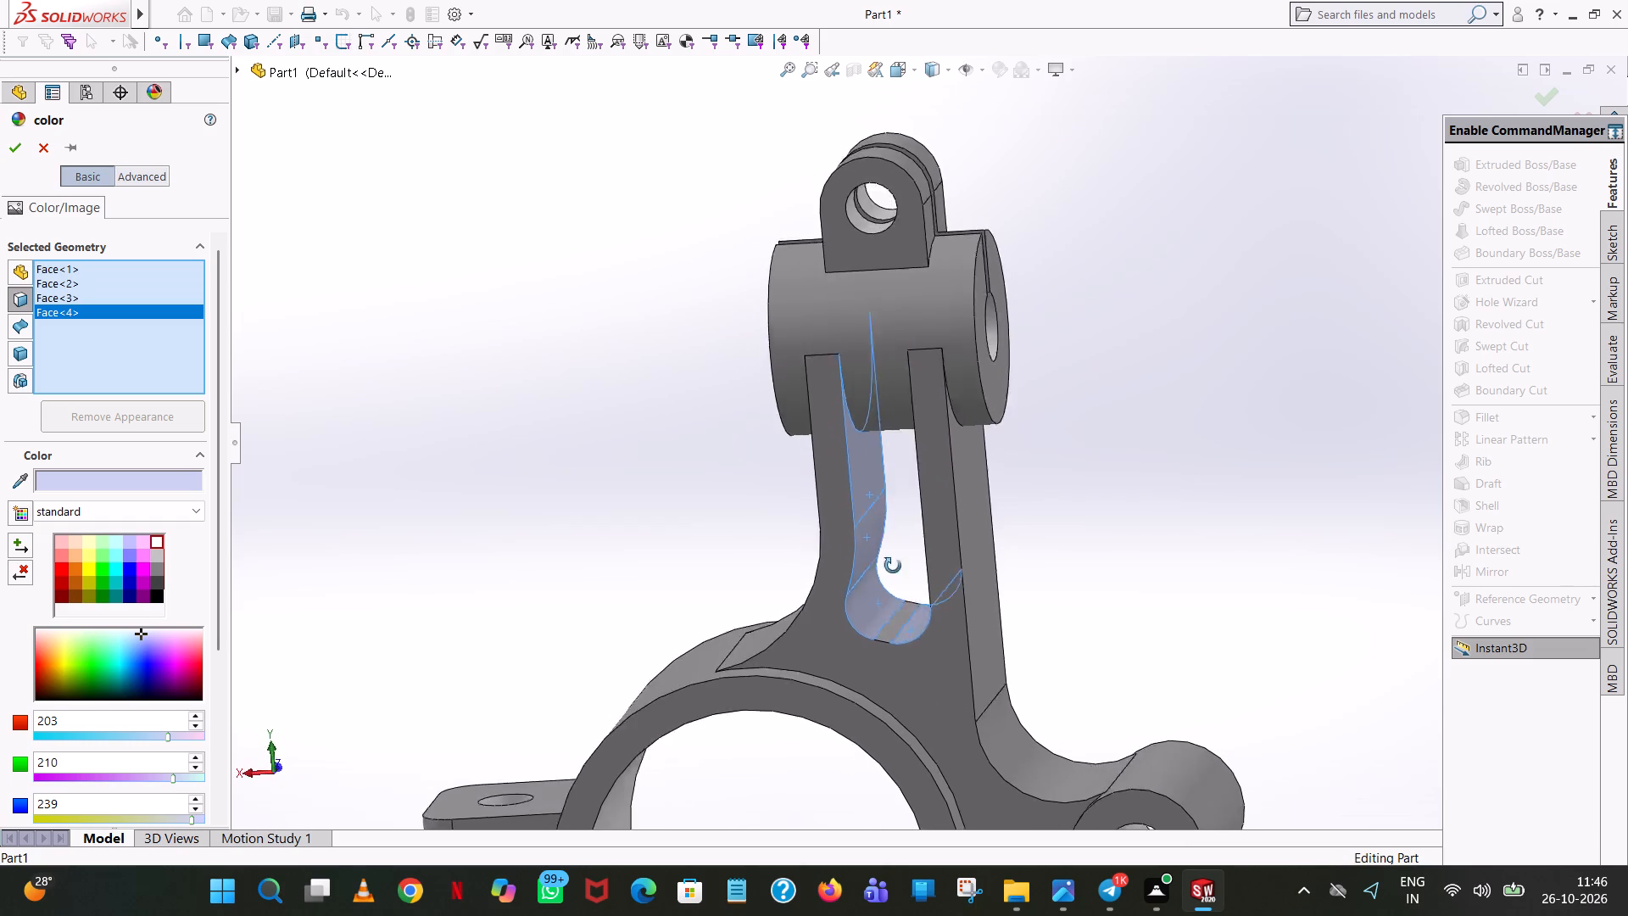
pyautogui.moveTo(893, 566); pyautogui.dragTo(944, 617, button='middle')
pyautogui.scroll(1, 906, 580)
pyautogui.click(937, 530)
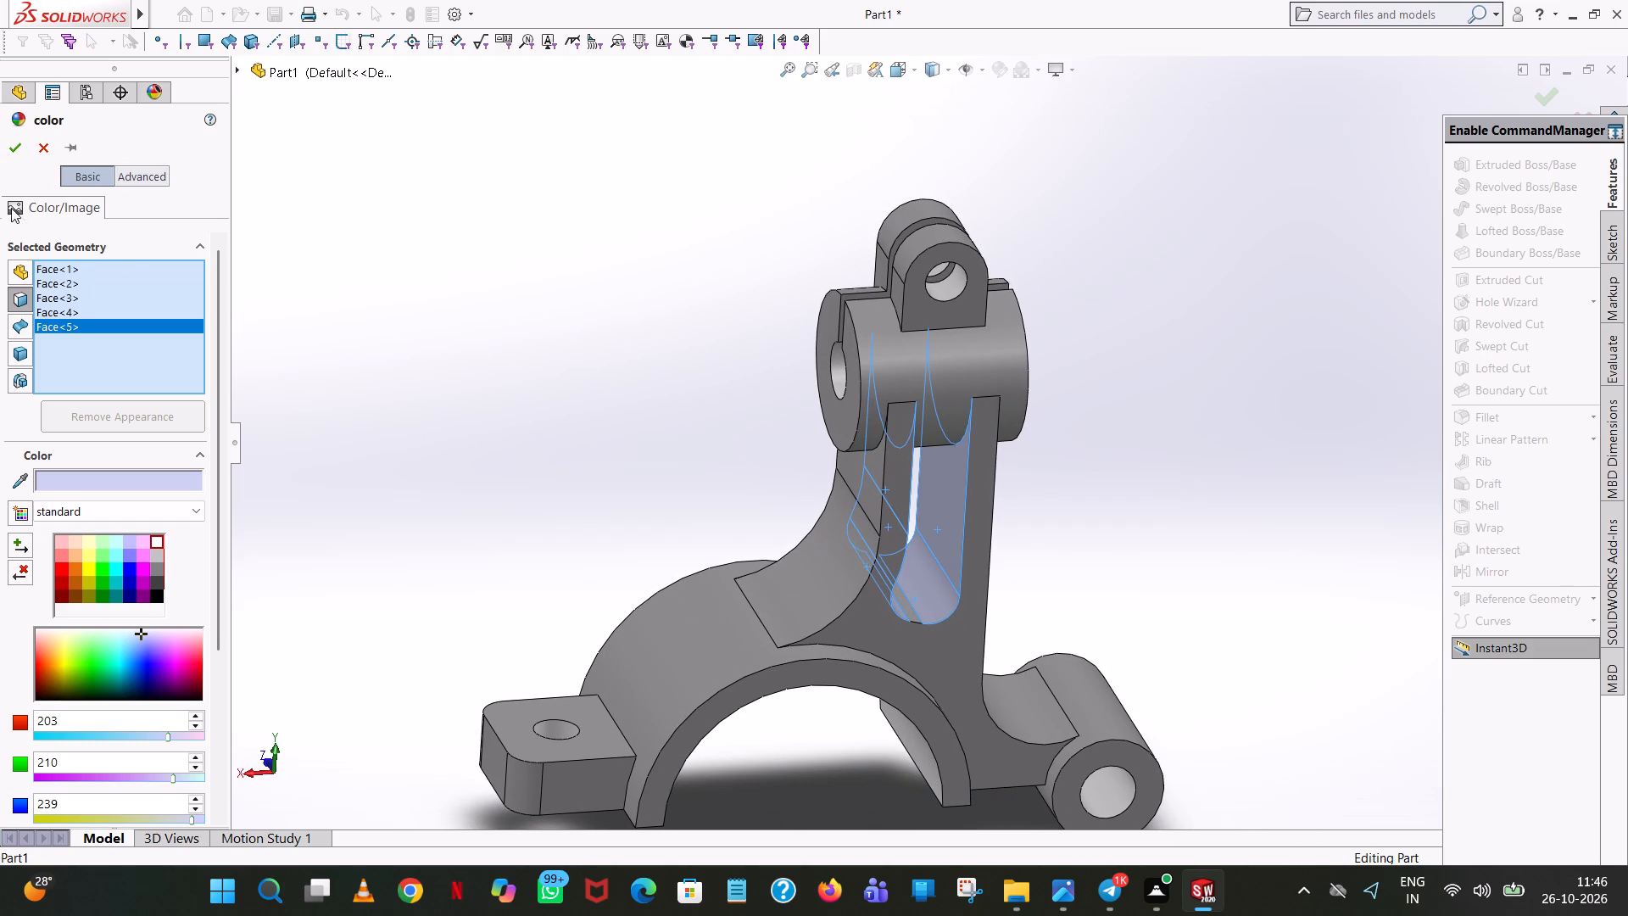
pyautogui.click(16, 154)
# Set the colour of the narrow strip face at the slot's bottom to standard white, RGB 255, 255, 255.
pyautogui.moveTo(685, 454); pyautogui.dragTo(632, 473, button='middle')
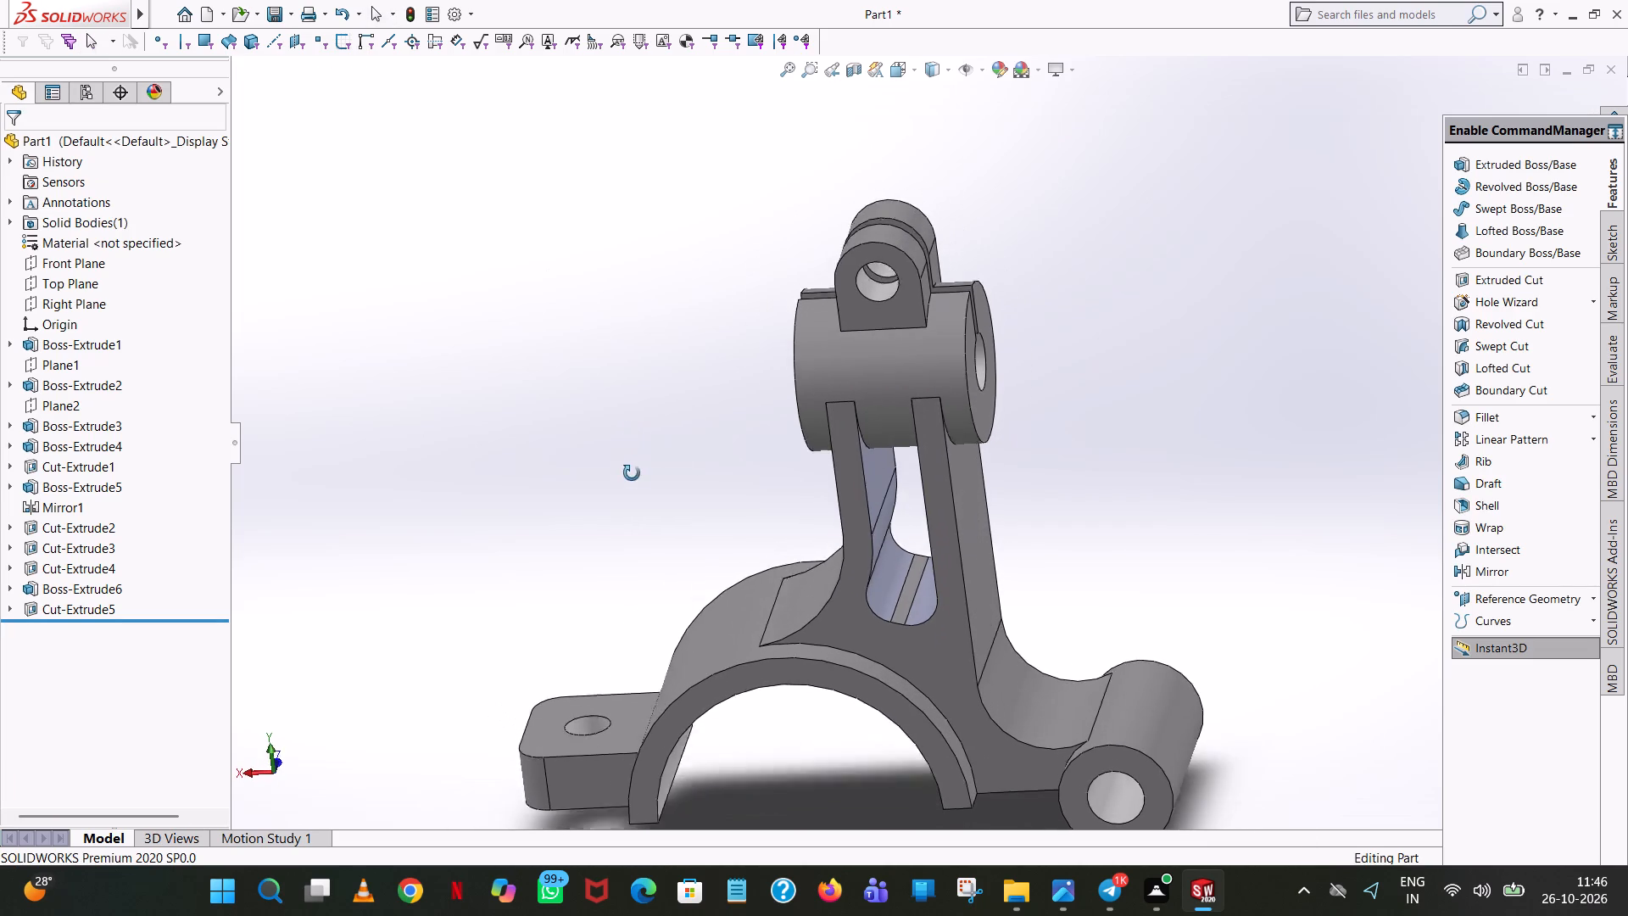
pyautogui.moveTo(632, 473); pyautogui.dragTo(631, 485, button='middle')
pyautogui.click(900, 604)
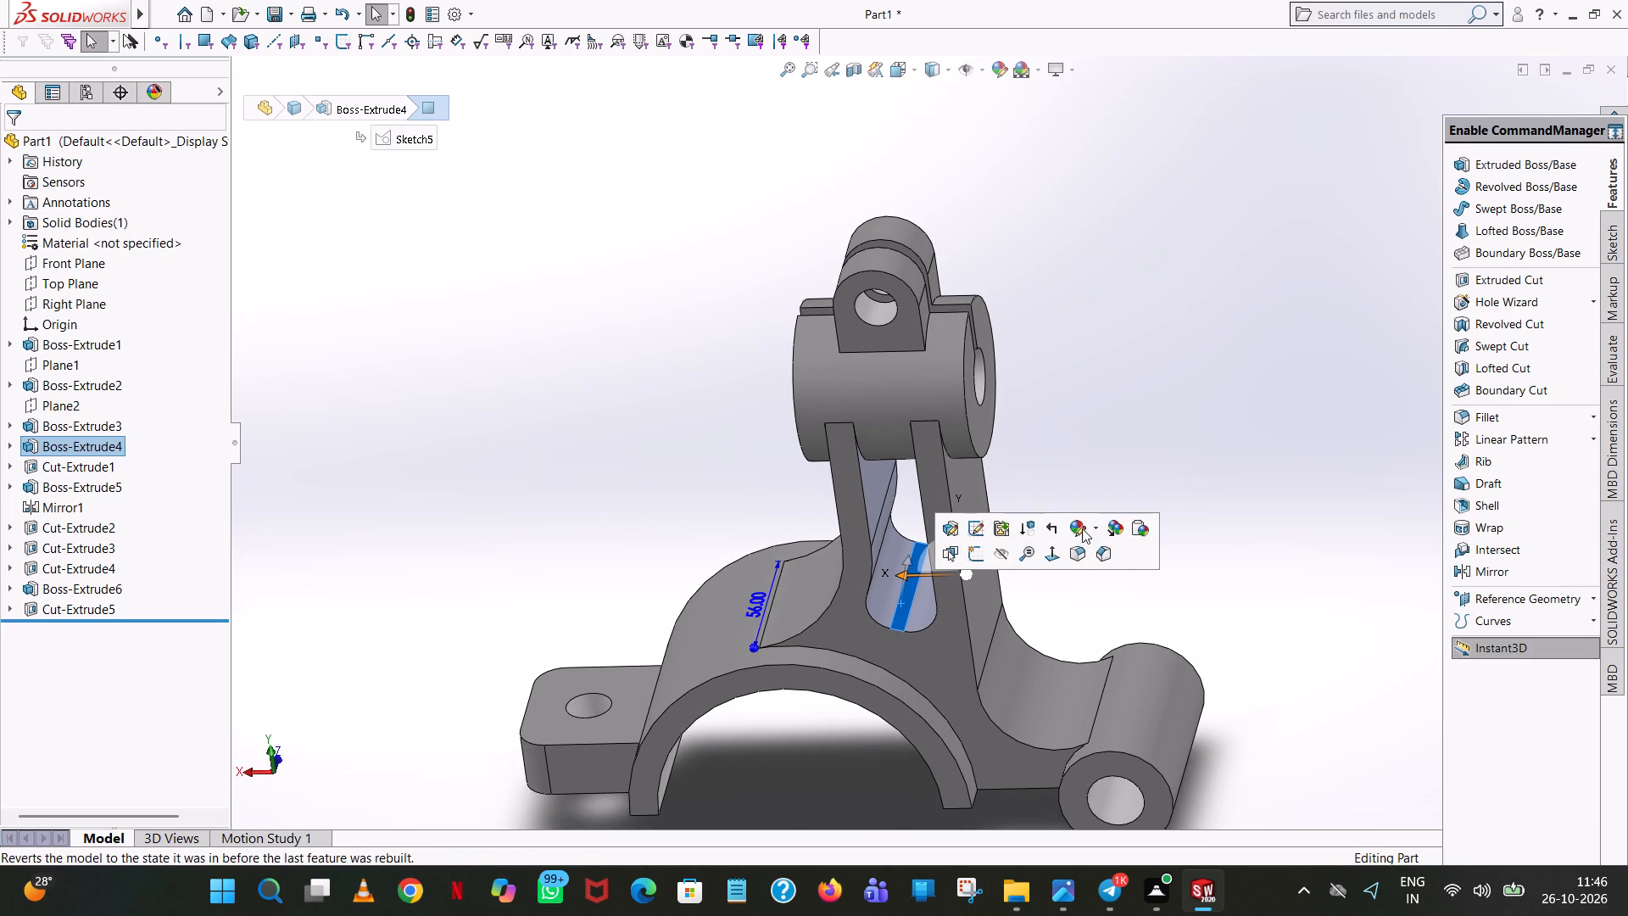
pyautogui.click(1079, 530)
pyautogui.click(1124, 571)
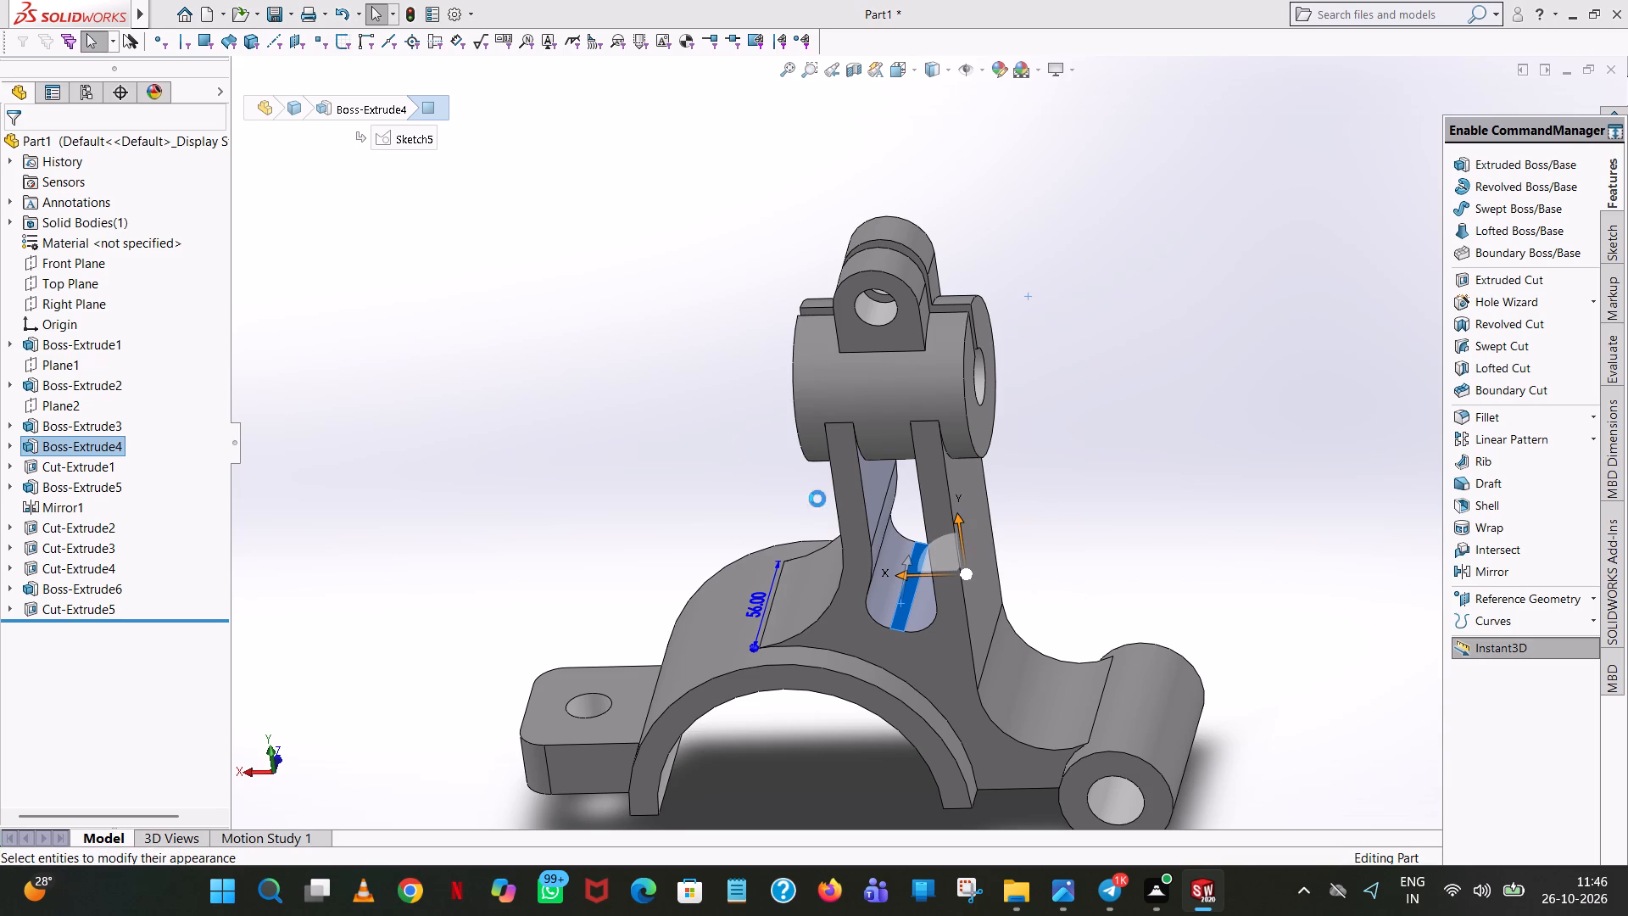
pyautogui.click(150, 541)
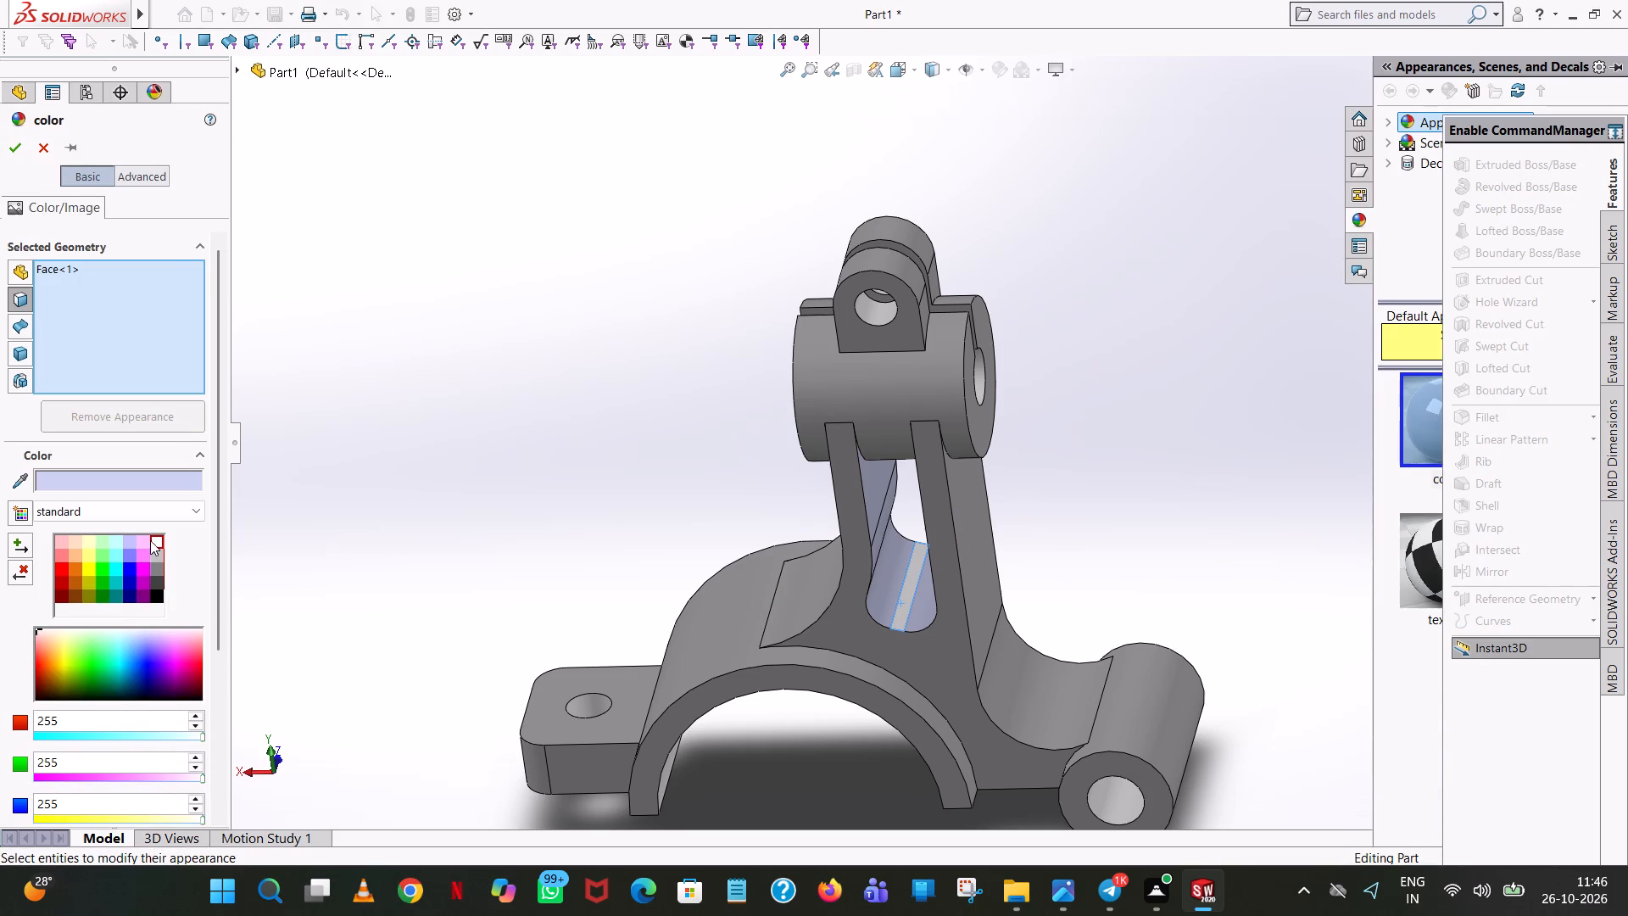
pyautogui.click(12, 152)
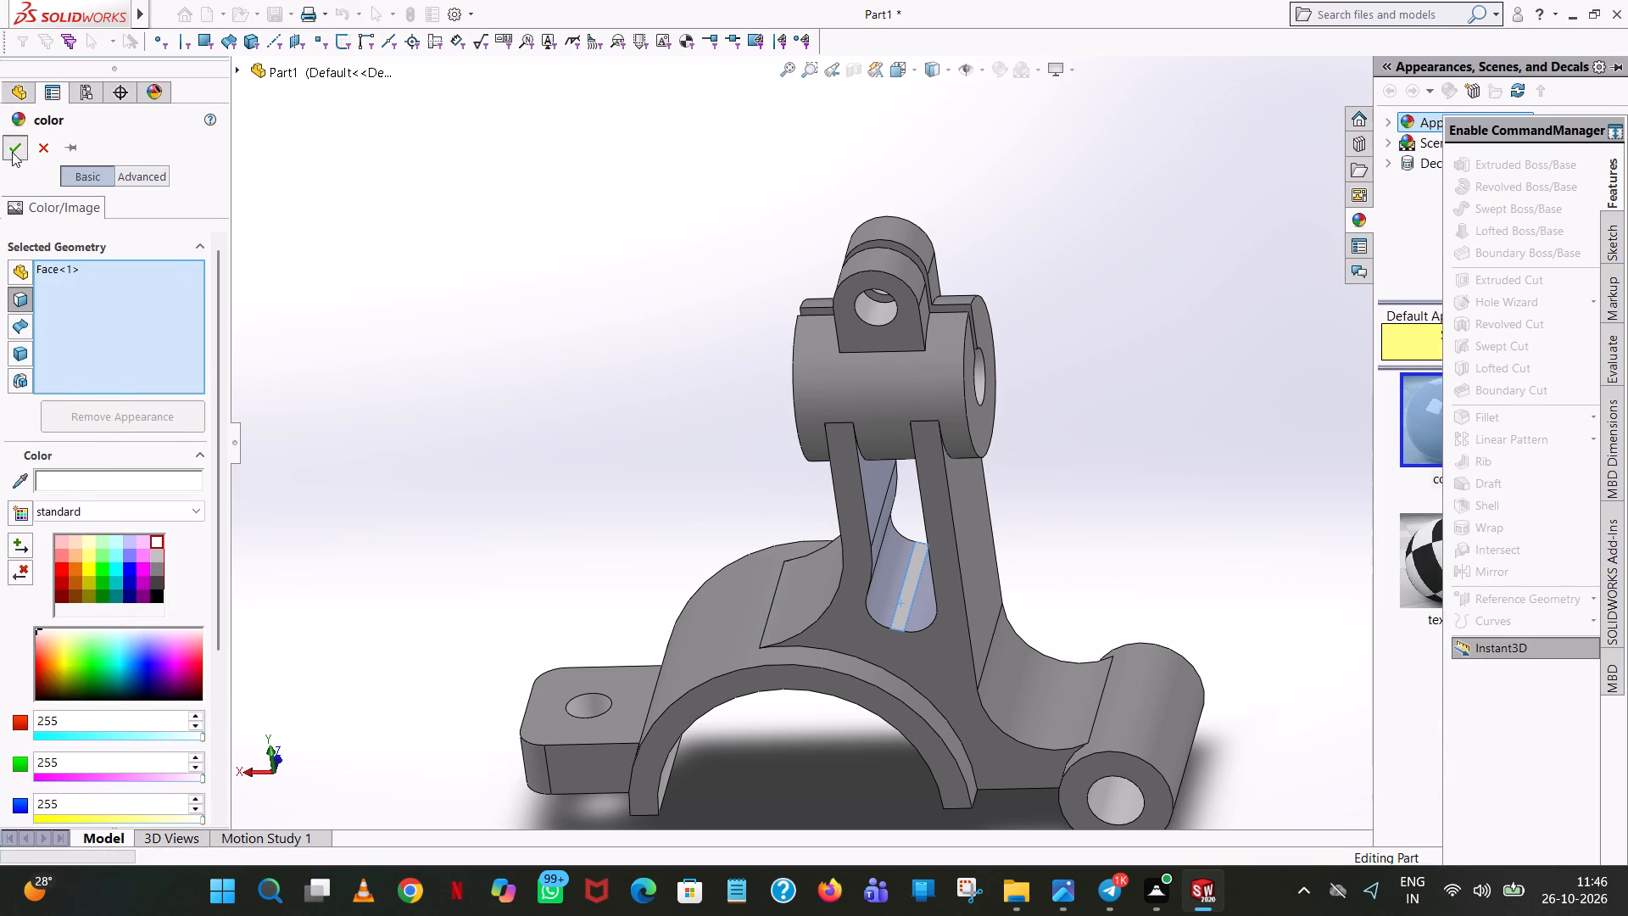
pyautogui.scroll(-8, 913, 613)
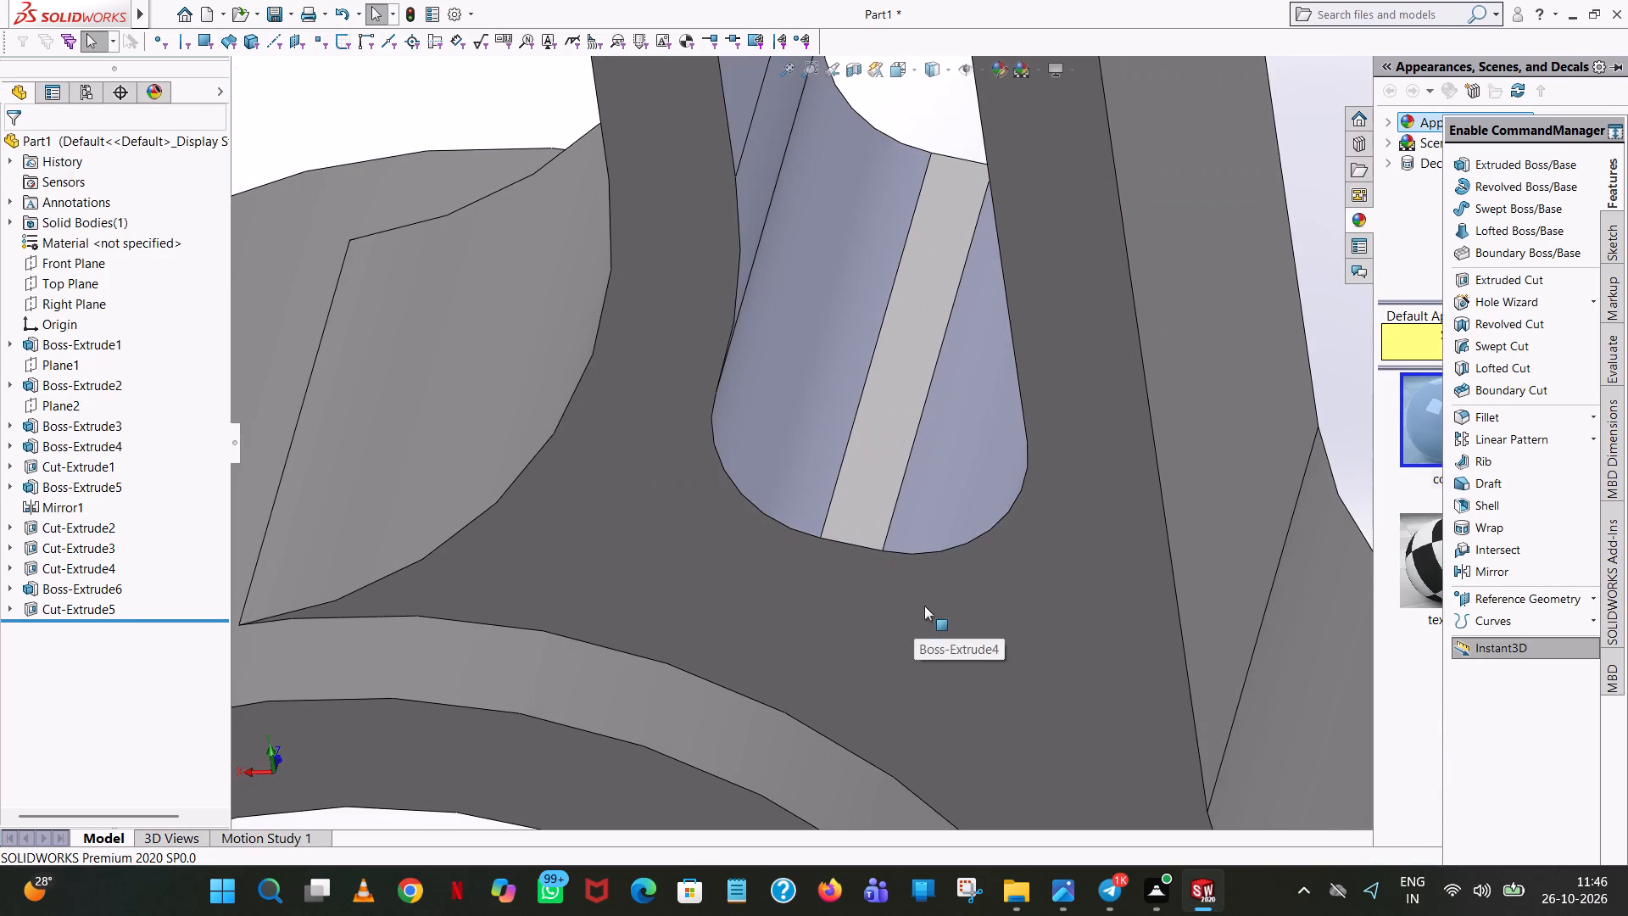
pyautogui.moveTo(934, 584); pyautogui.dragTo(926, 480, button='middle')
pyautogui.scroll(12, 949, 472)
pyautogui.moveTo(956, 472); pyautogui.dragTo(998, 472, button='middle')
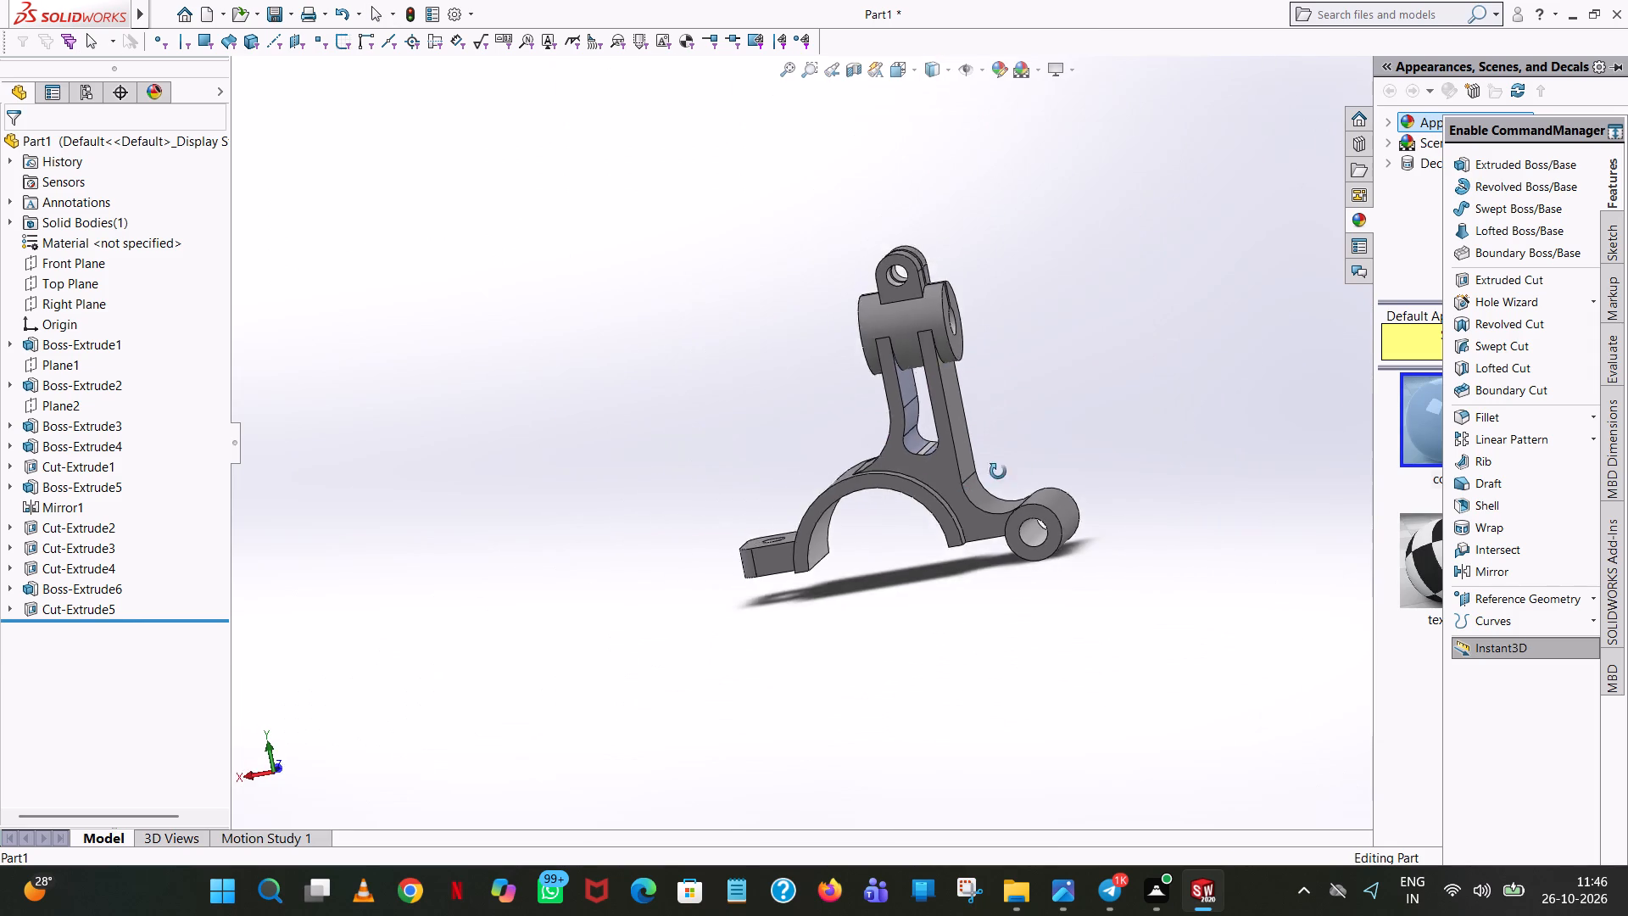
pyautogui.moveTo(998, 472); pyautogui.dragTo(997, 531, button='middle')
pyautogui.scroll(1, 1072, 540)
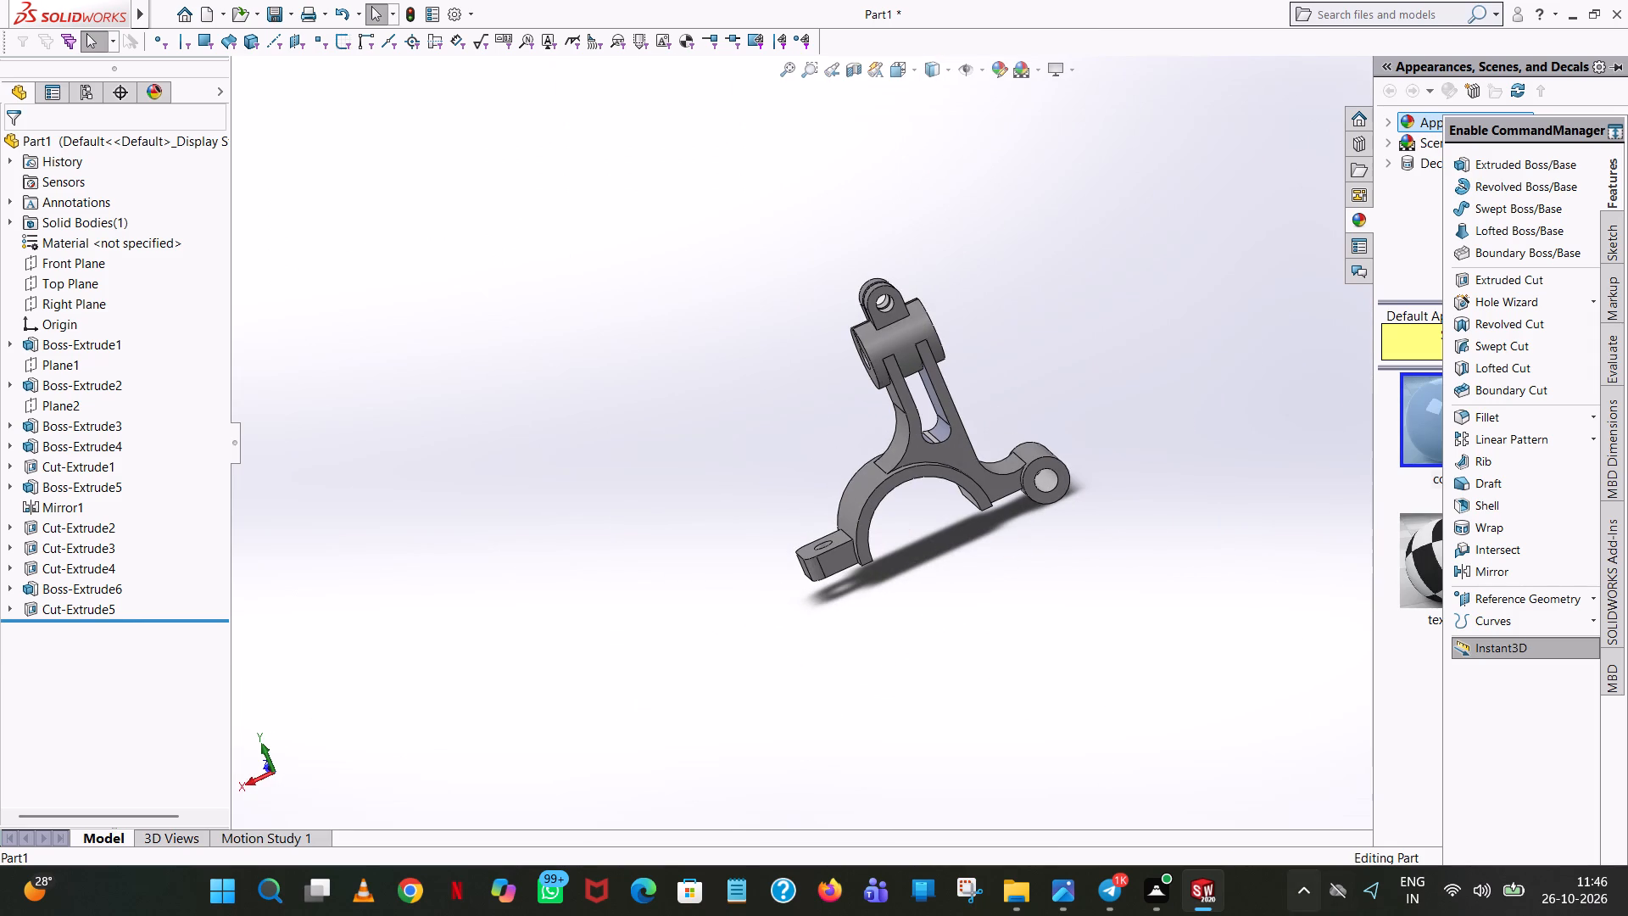
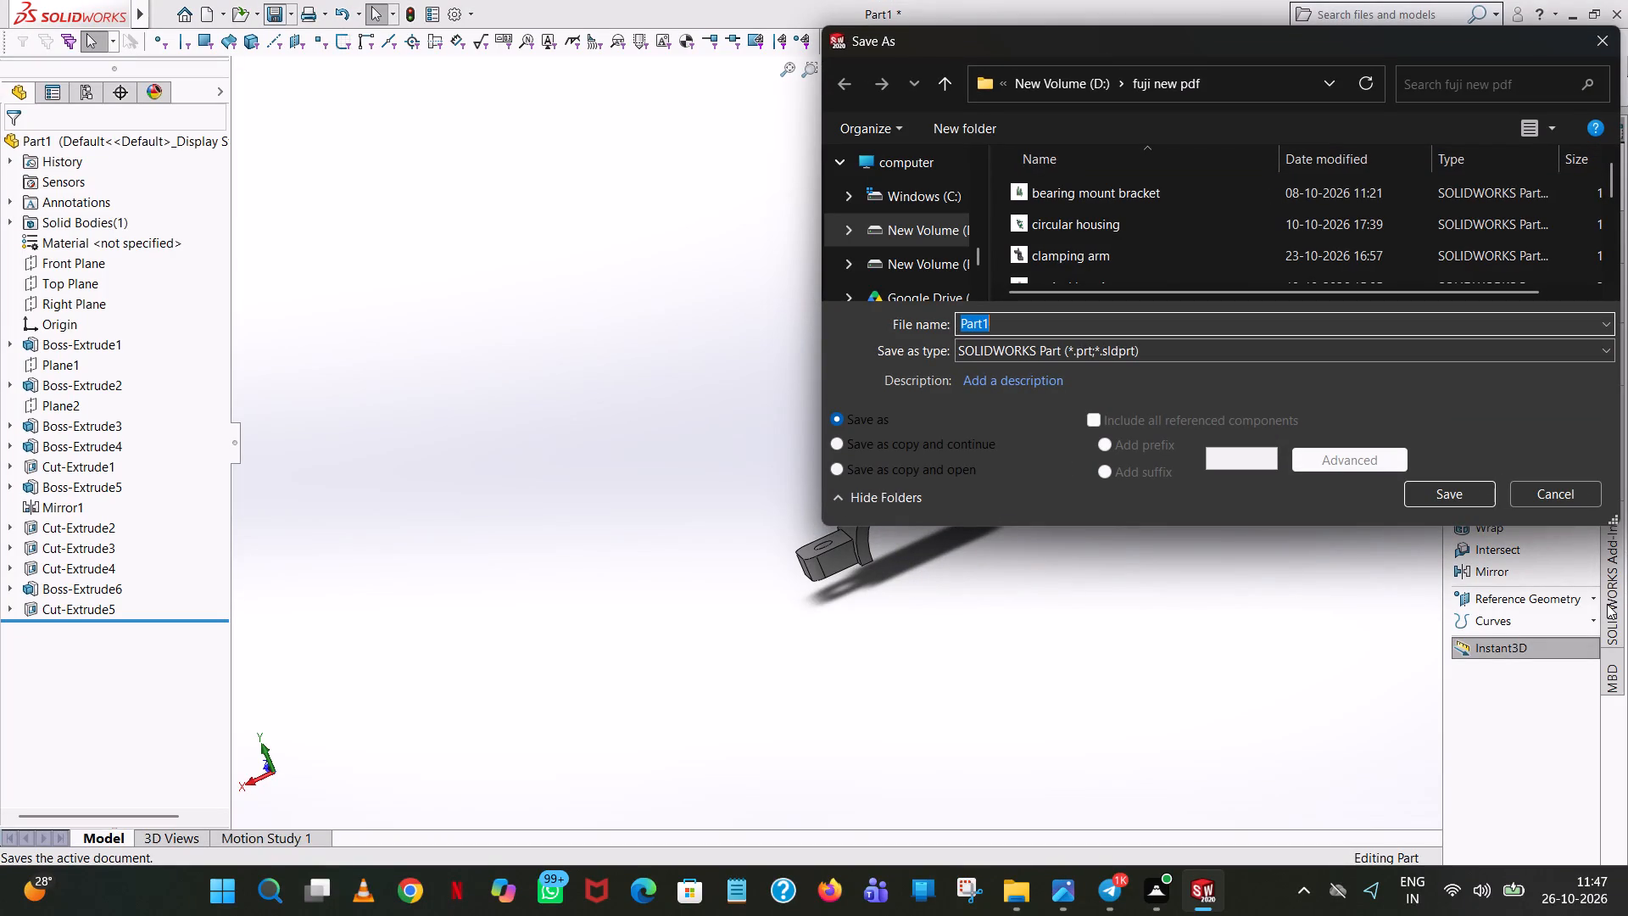
# Save a PDF copy of the bracket named SPLIT BRACKET in the fuji new pdf folder, using Adobe Portable Document Format.
pyautogui.write('aplit br')
pyautogui.press('c')
pyautogui.press('BackSpace')
pyautogui.press('BackSpace')
pyautogui.press('BackSpace')
pyautogui.press('BackSpace')
pyautogui.press('BackSpace')
pyautogui.press('BackSpace')
pyautogui.press('BackSpace')
pyautogui.press('BackSpace')
pyautogui.press('BackSpace')
pyautogui.press('BackSpace')
pyautogui.press('BackSpace')
pyautogui.press('BackSpace')
pyautogui.press('BackSpace')
pyautogui.press('BackSpace')
pyautogui.press('BackSpace')
pyautogui.press('BackSpace')
pyautogui.press('BackSpace')
pyautogui.press('BackSpace')
pyautogui.press('BackSpace')
pyautogui.press('BackSpace')
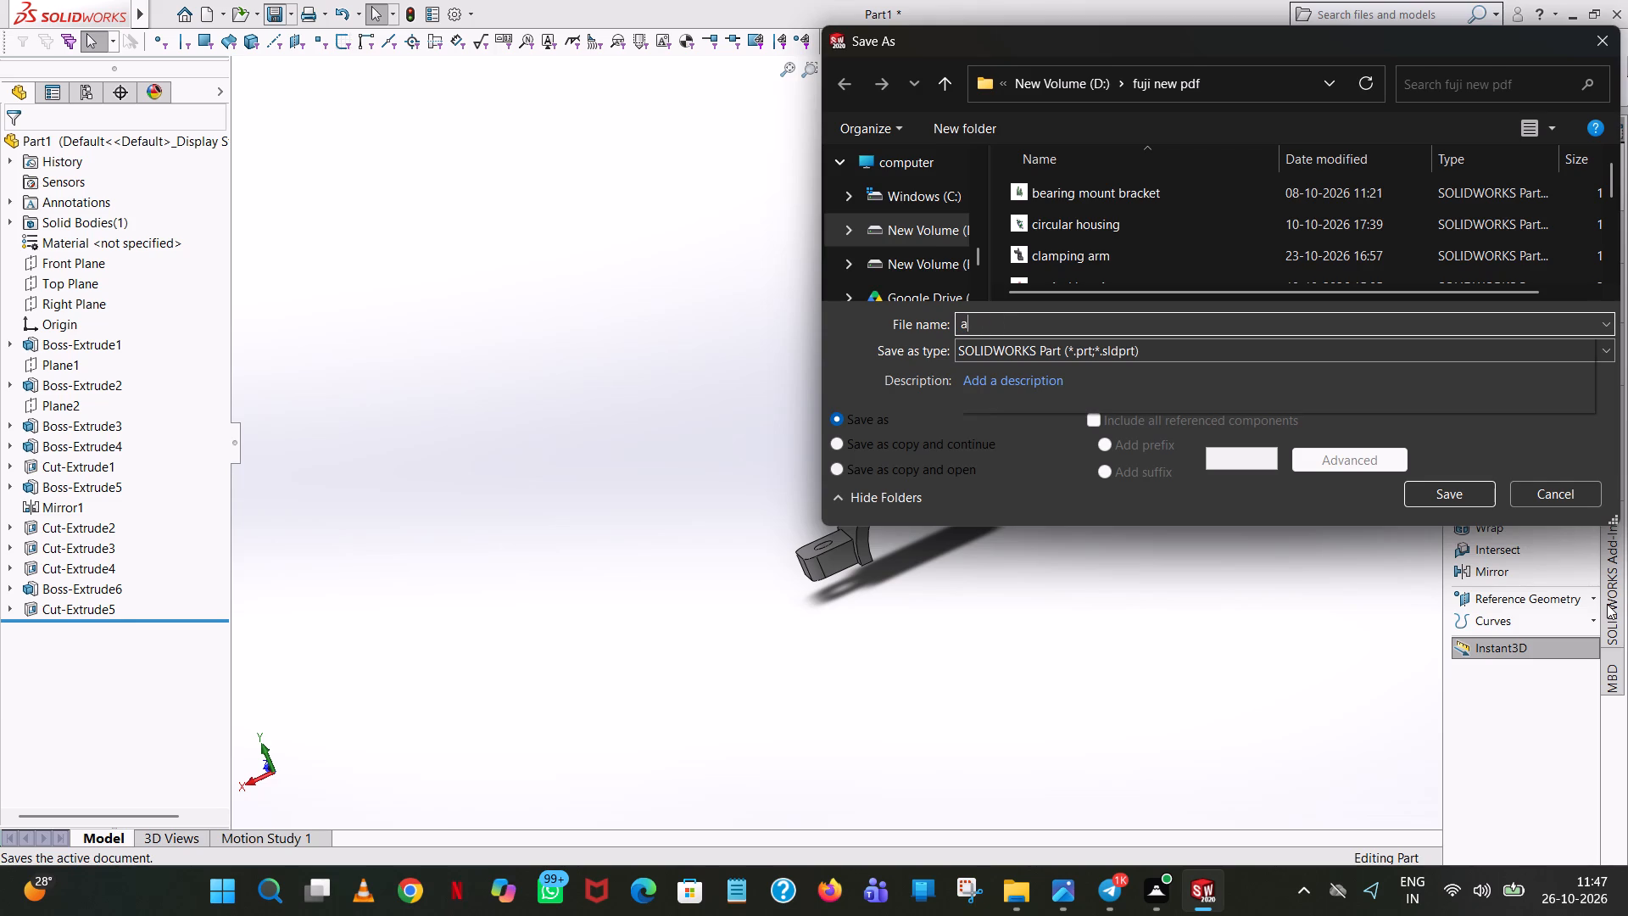
pyautogui.write('SPLIT BRACKET')
pyautogui.click(1110, 344)
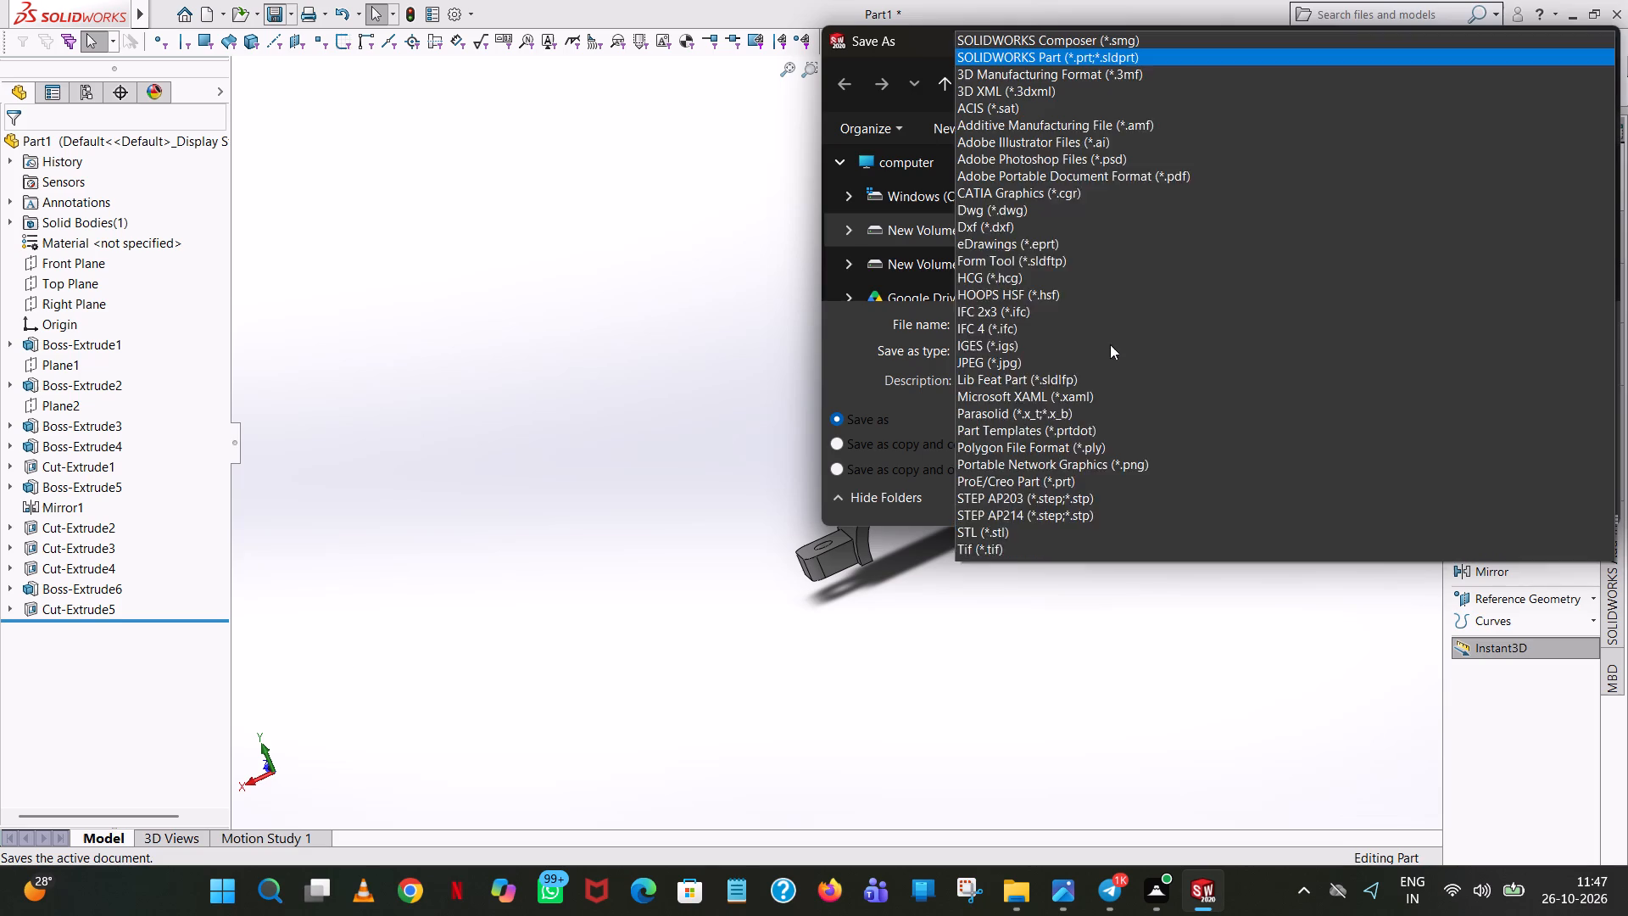
pyautogui.click(1129, 142)
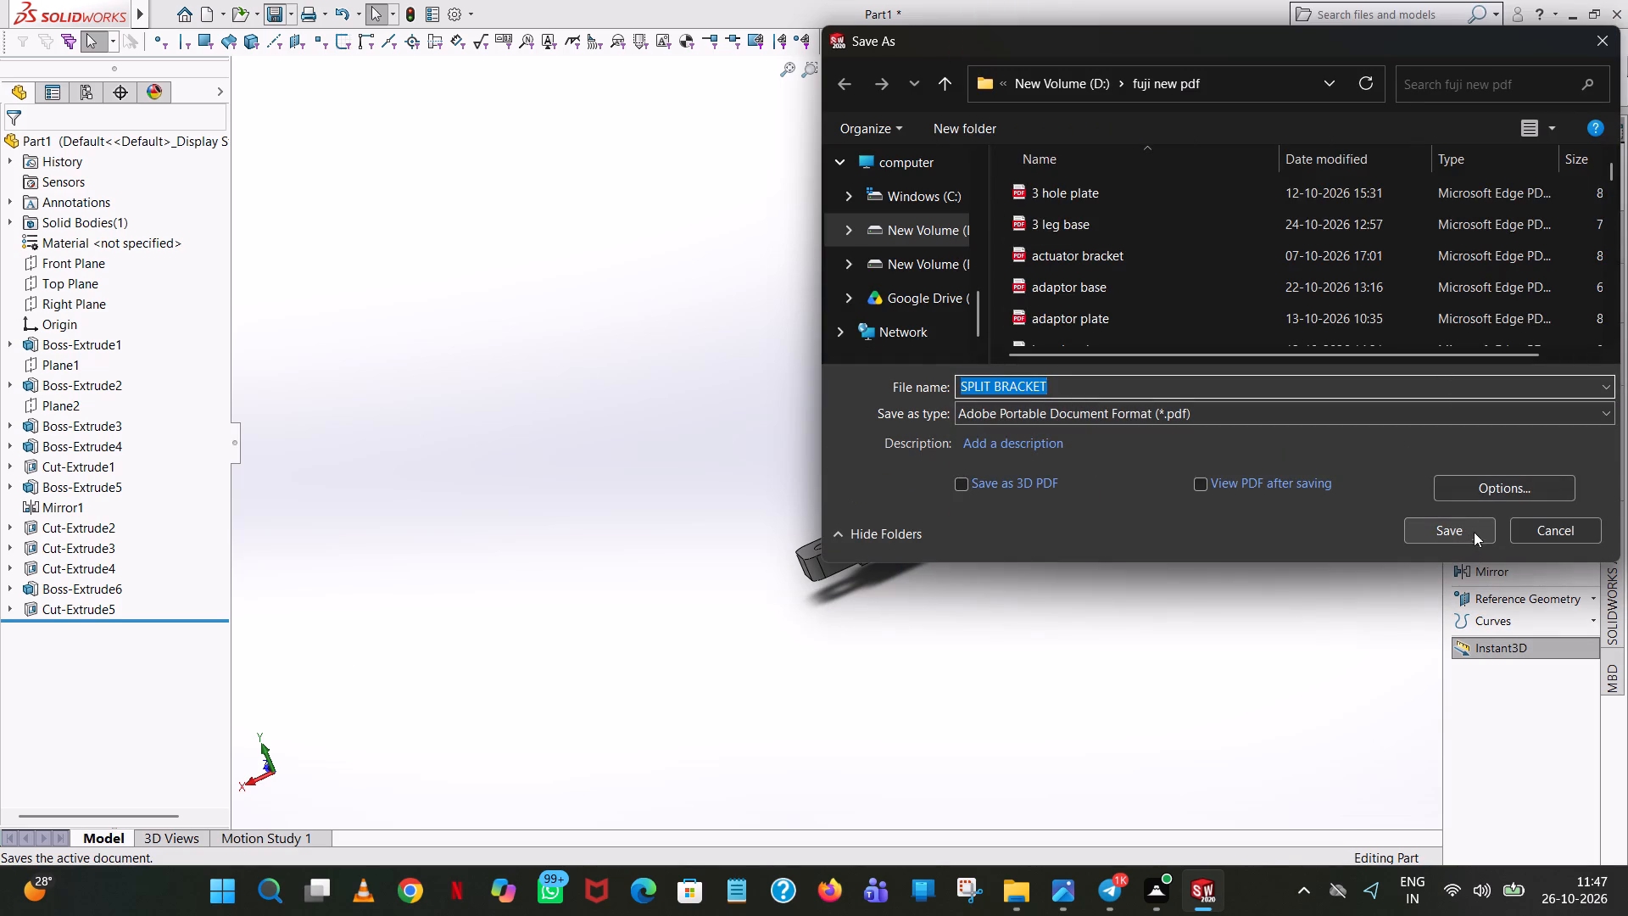
pyautogui.click(1478, 522)
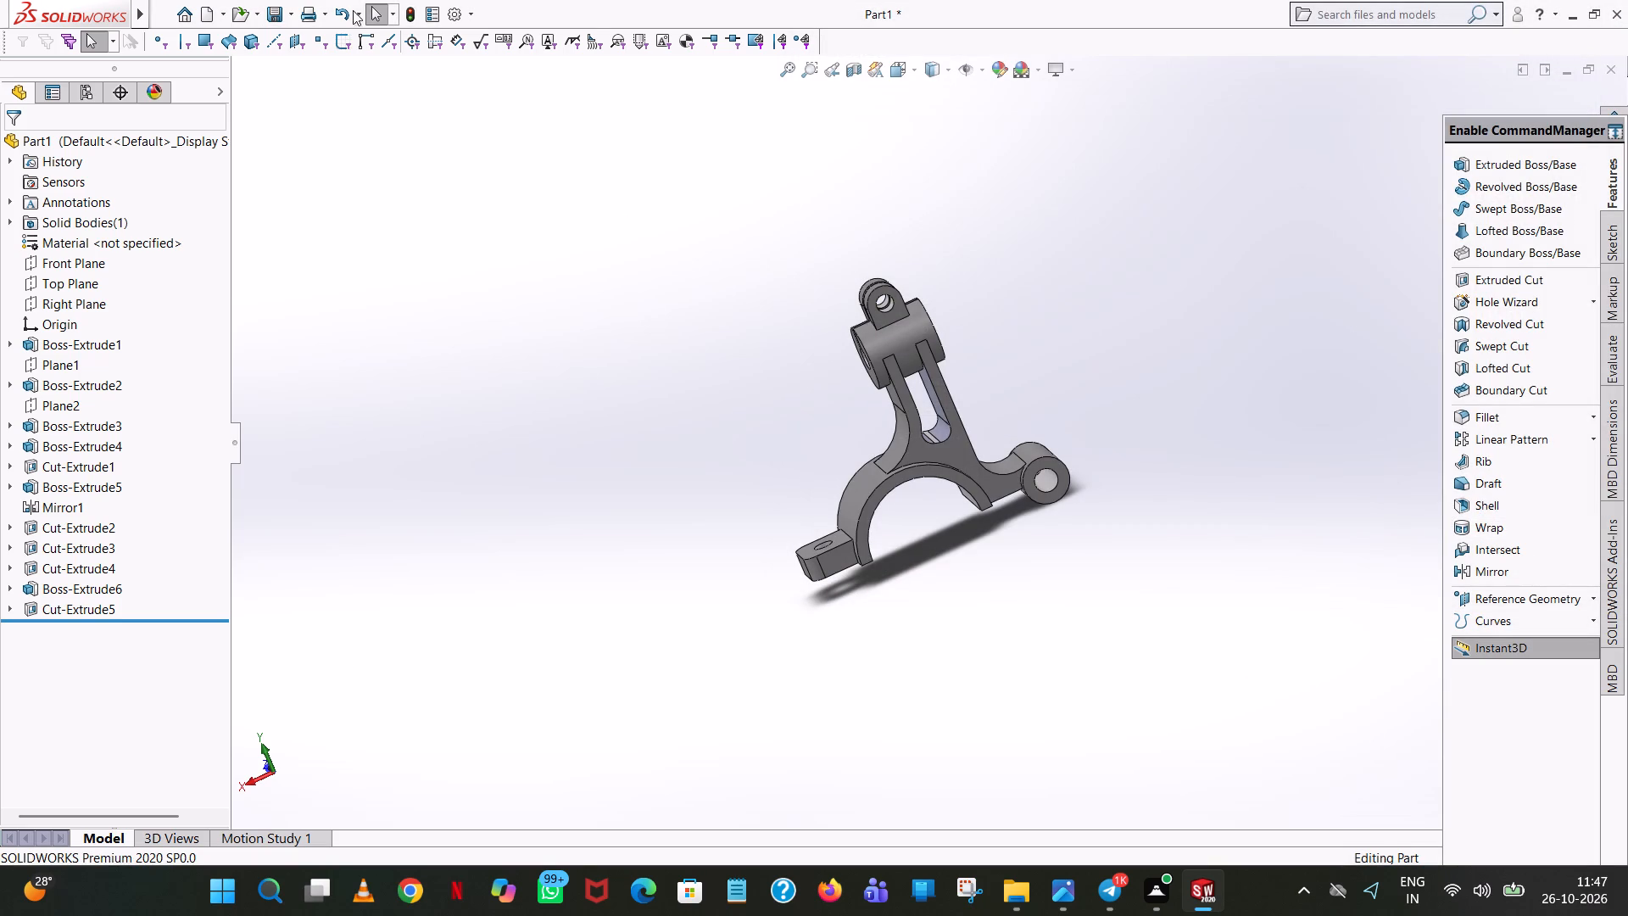
# Save the bracket as a SOLIDWORKS part named SPLIT BRACKET in the fuji new design folder on drive D.
pyautogui.click(293, 10)
pyautogui.click(303, 55)
pyautogui.click(940, 81)
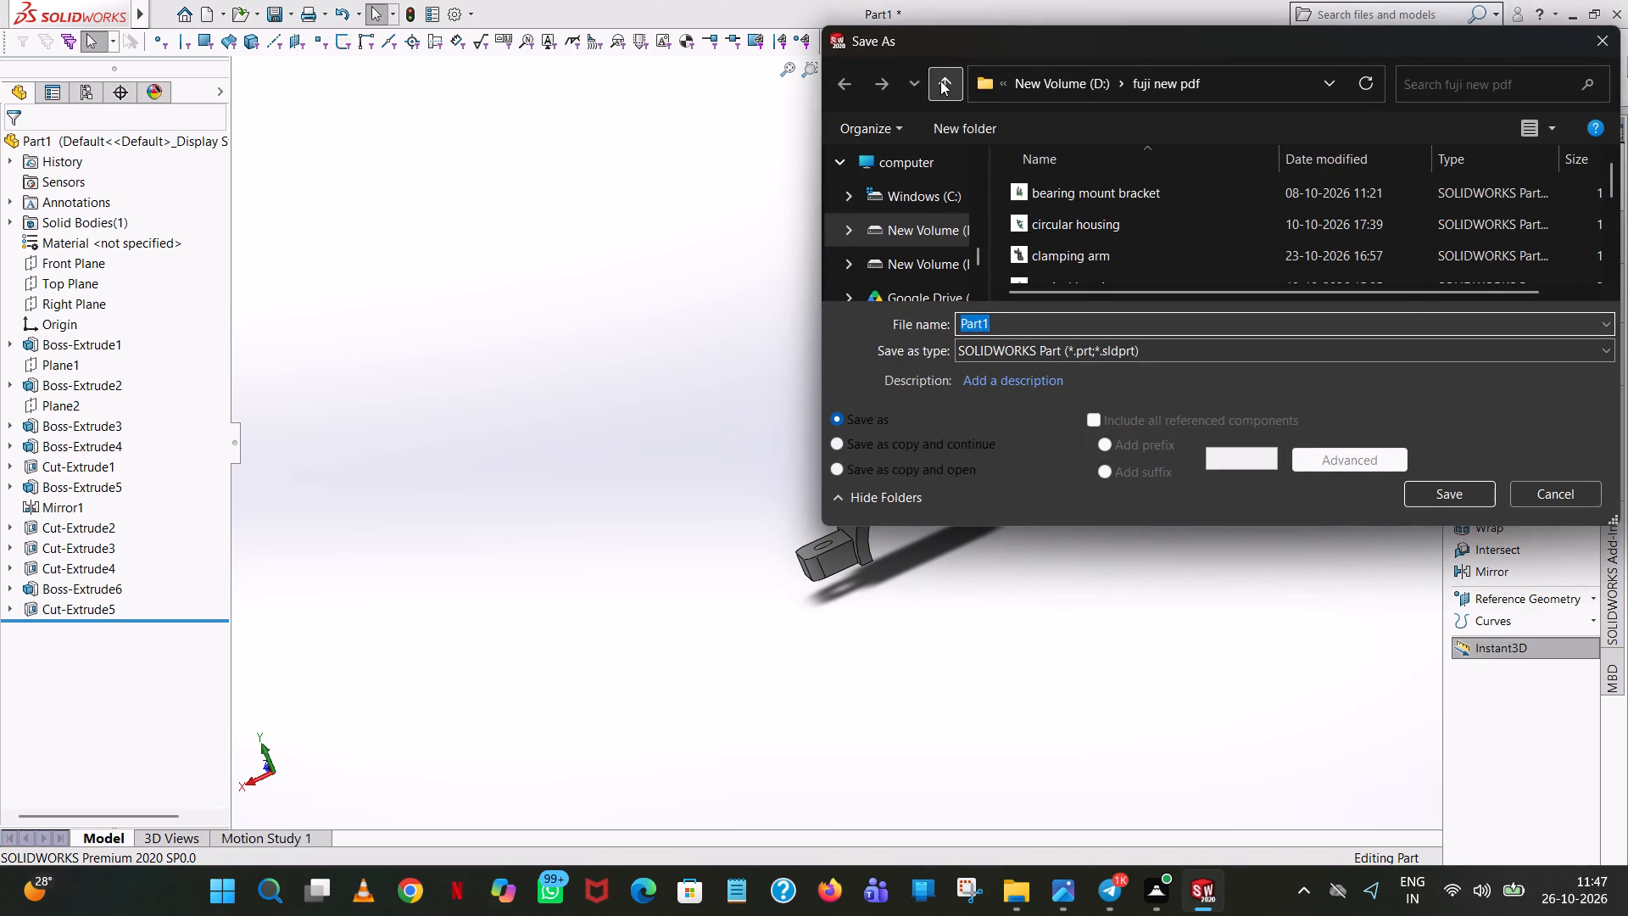
pyautogui.doubleClick(1558, 224)
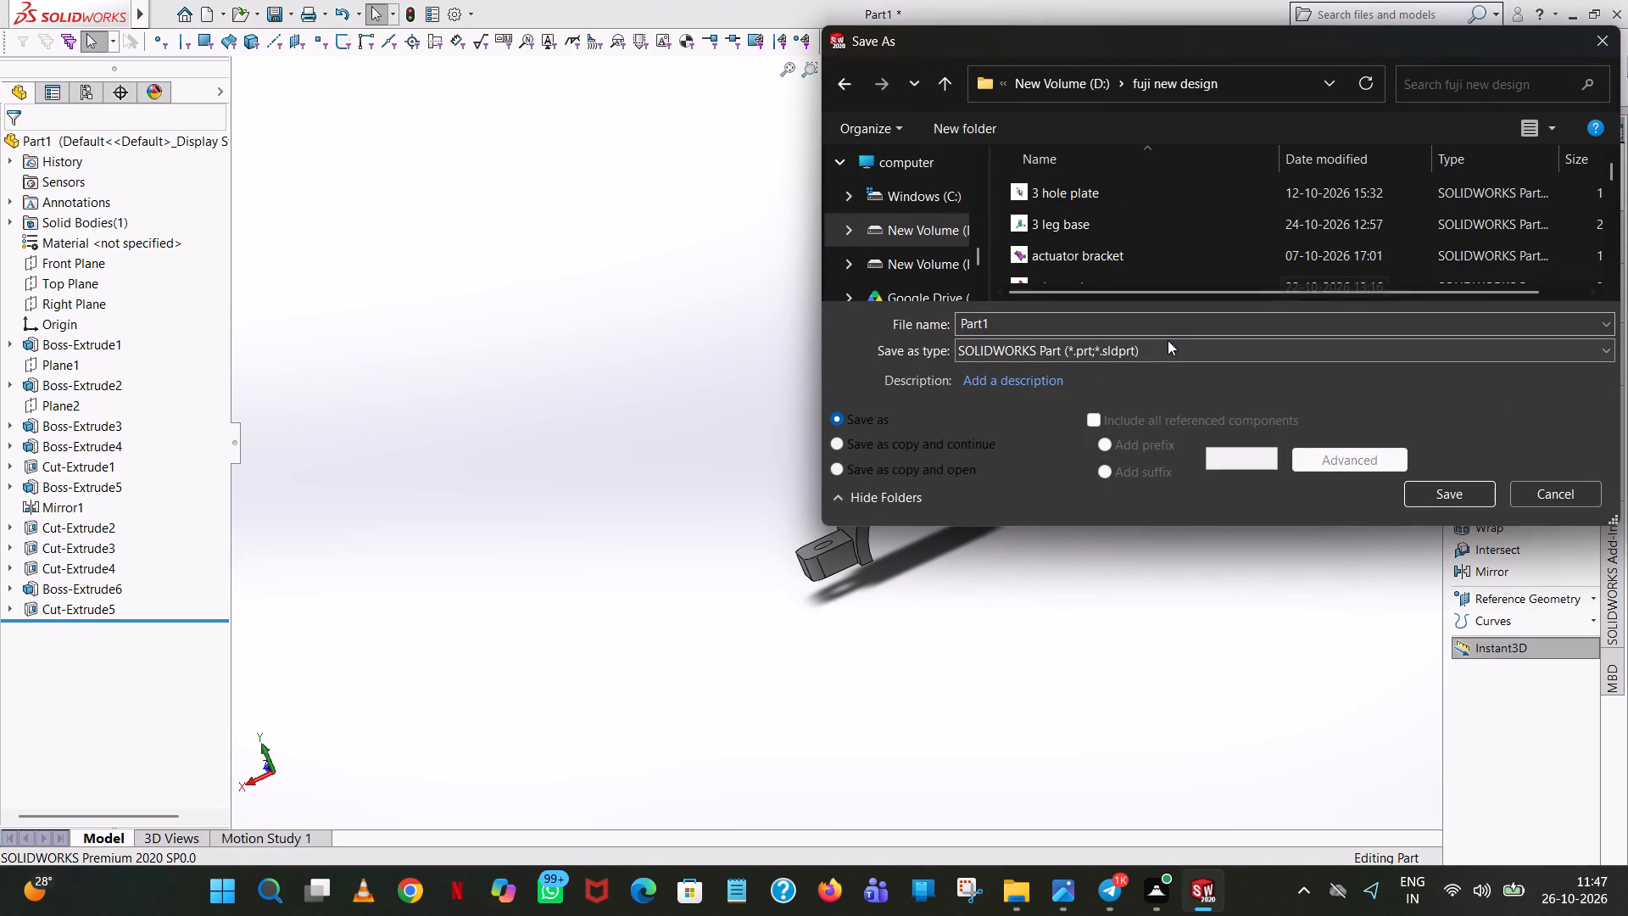
pyautogui.doubleClick(1178, 334)
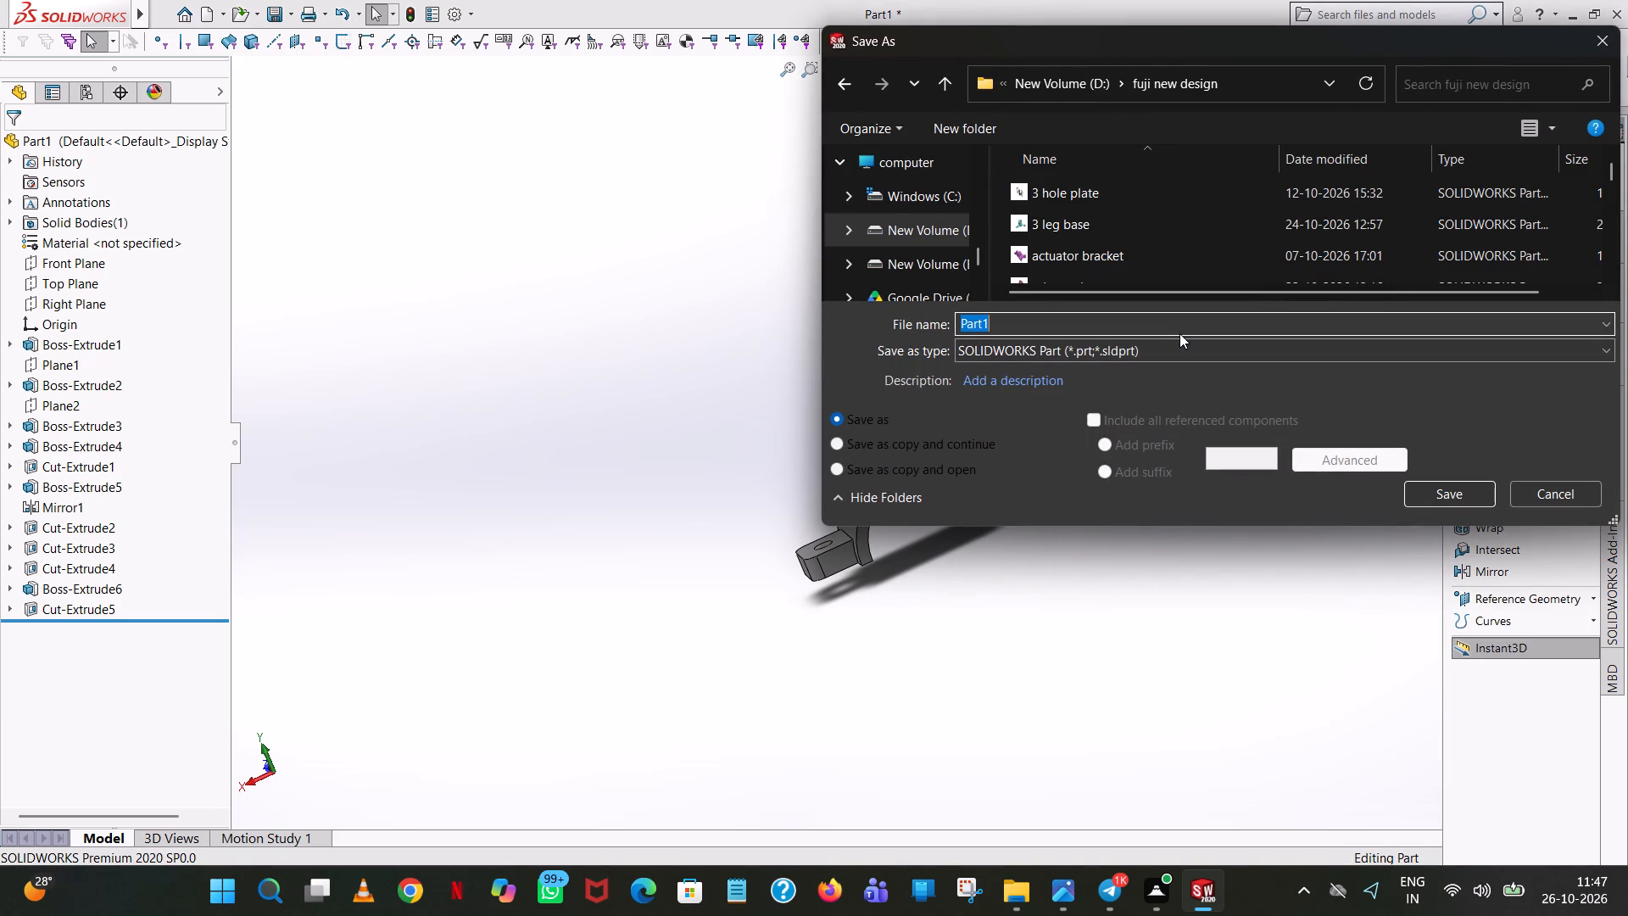
pyautogui.write('SPLIT BRACKET')
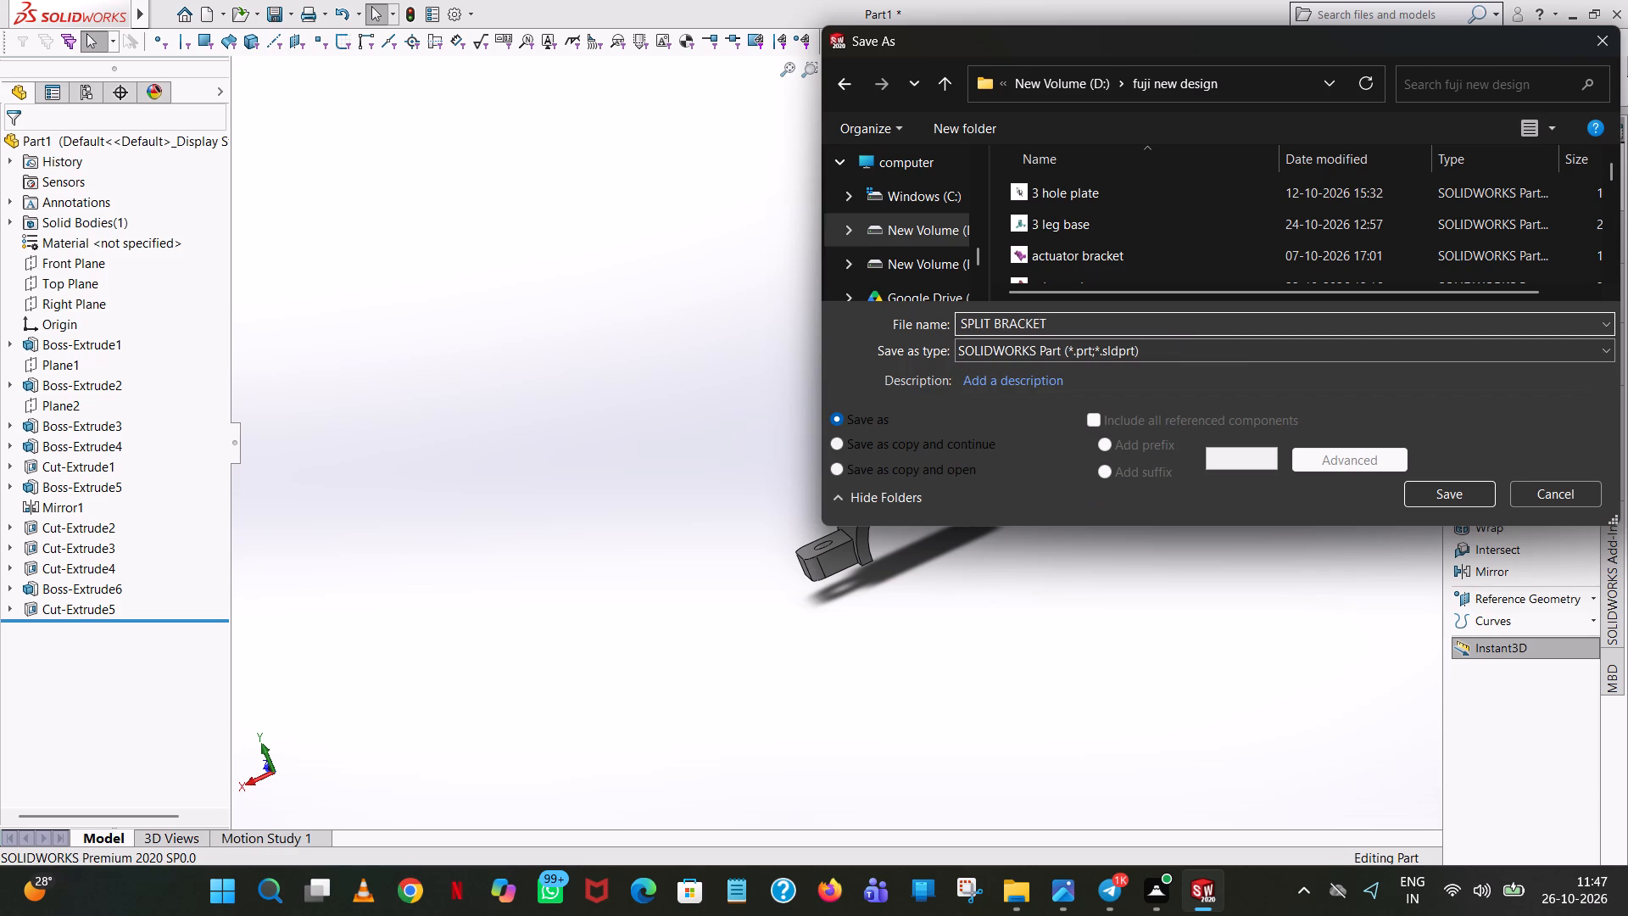
pyautogui.click(1482, 491)
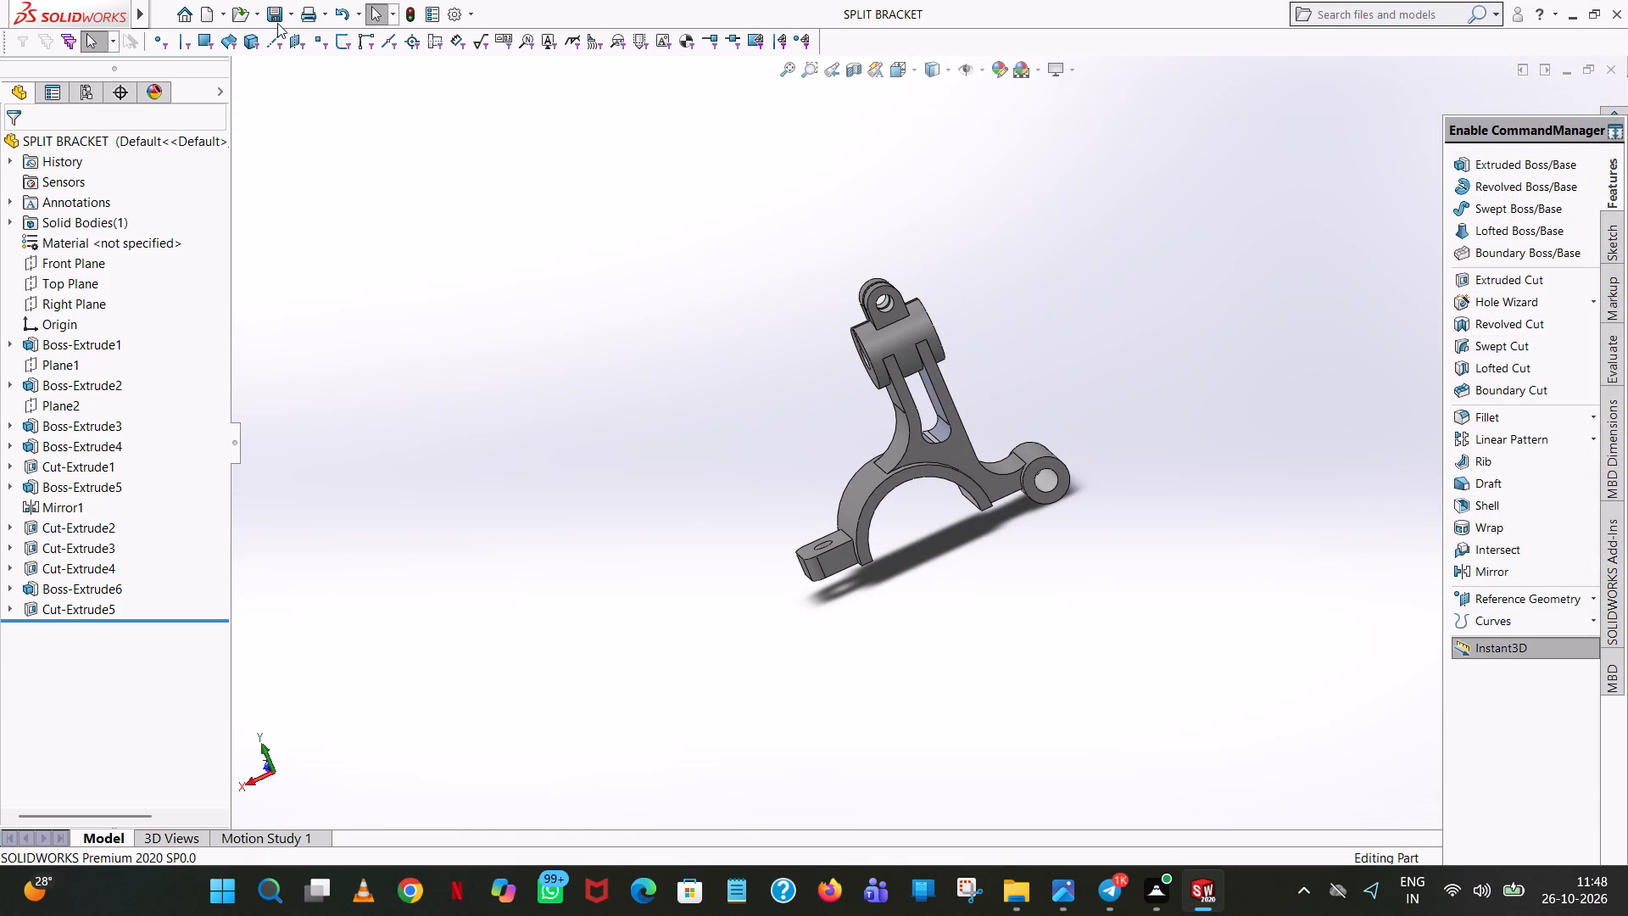